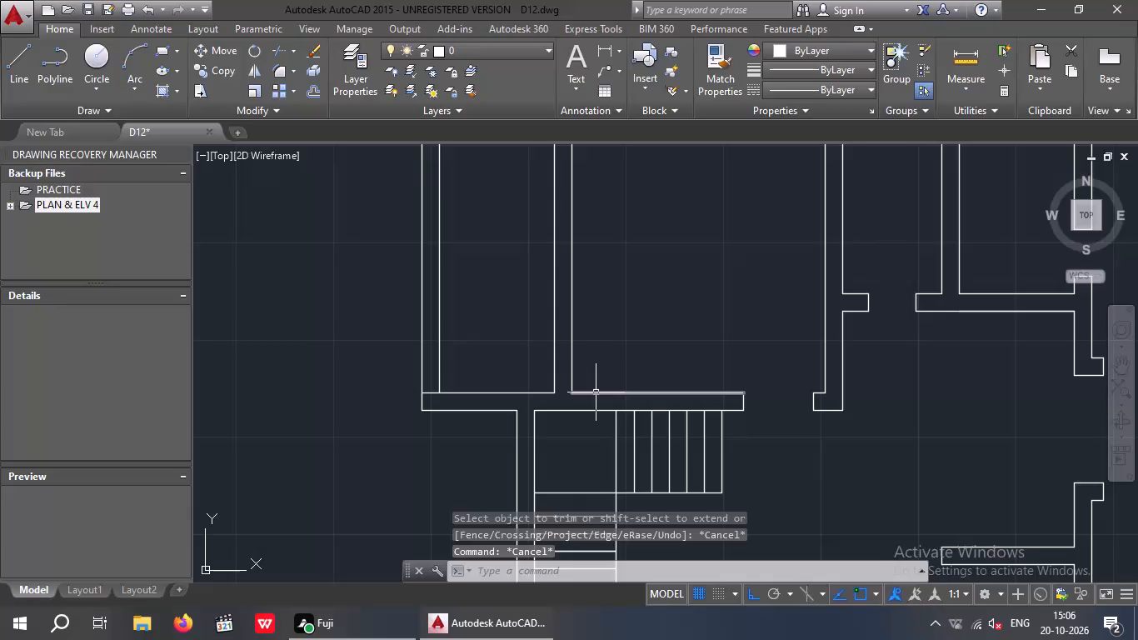
# Offset the inner line of the leftmost room's bottom wall 6" upward into the room.
pyautogui.press('o')
pyautogui.press('Return')
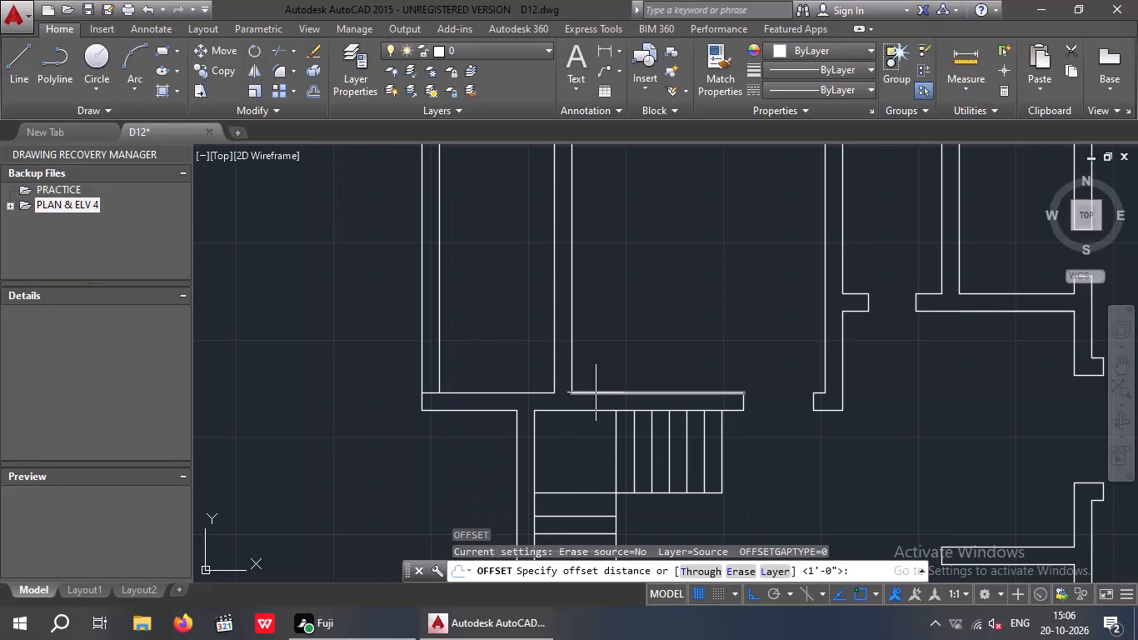
pyautogui.press('6')
pyautogui.hotkey('shift', '"')
pyautogui.press('Return')
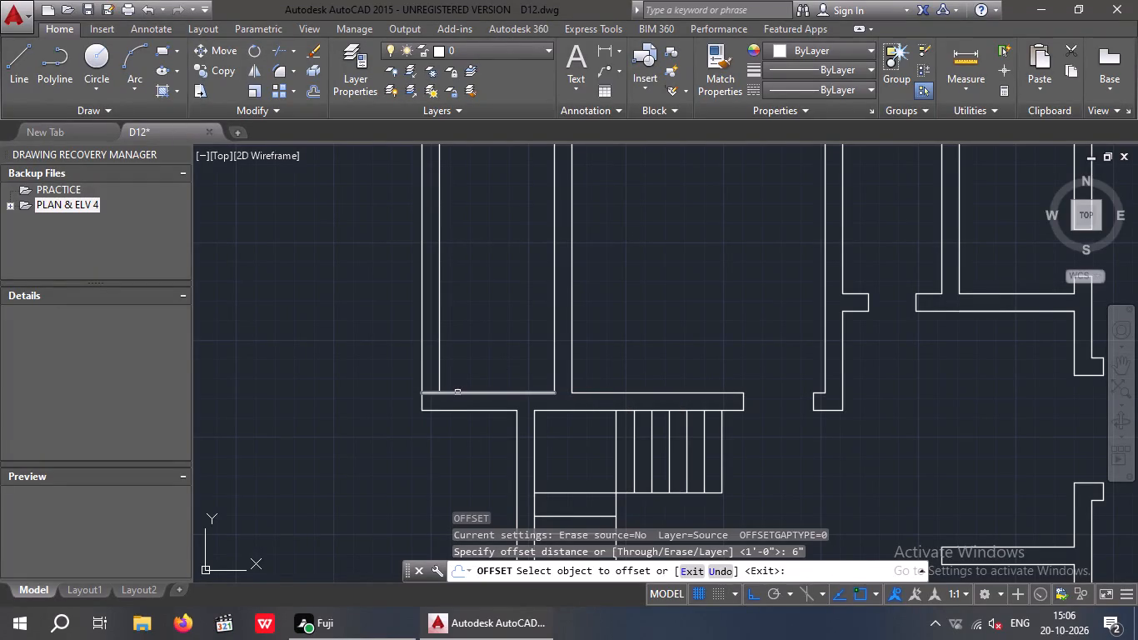
pyautogui.moveTo(457, 392); pyautogui.dragTo(457, 383)
pyautogui.click(466, 347)
pyautogui.press('Escape')
pyautogui.press('Escape')
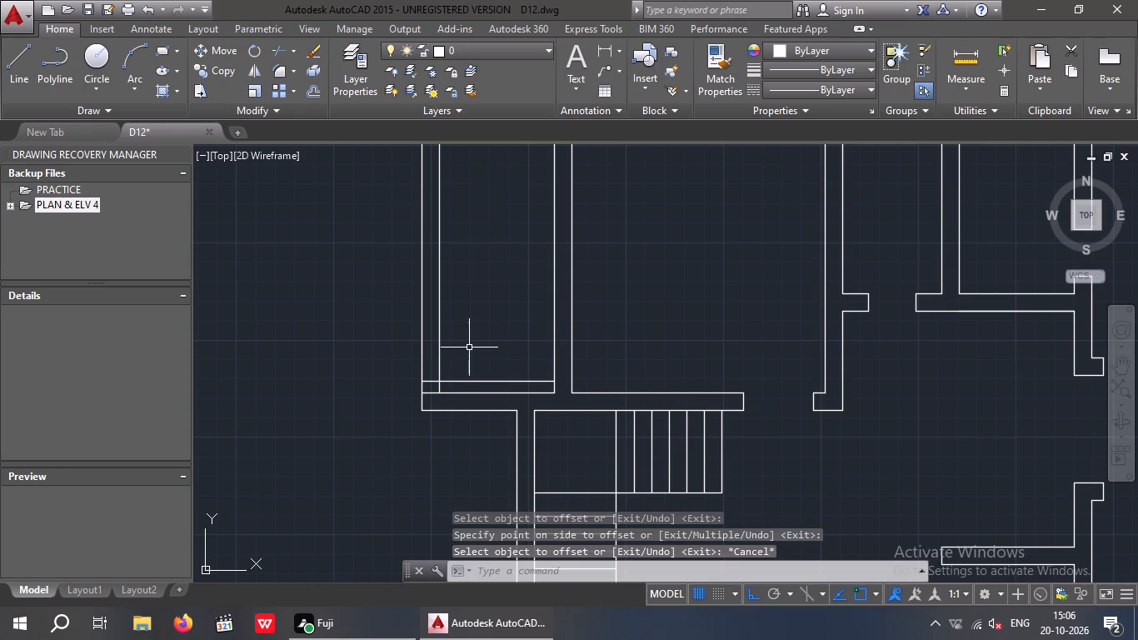
# Offset the new horizontal line 2'6" further up to mark the opening's other edge in the left outer wall.
pyautogui.press('o')
pyautogui.press('Return')
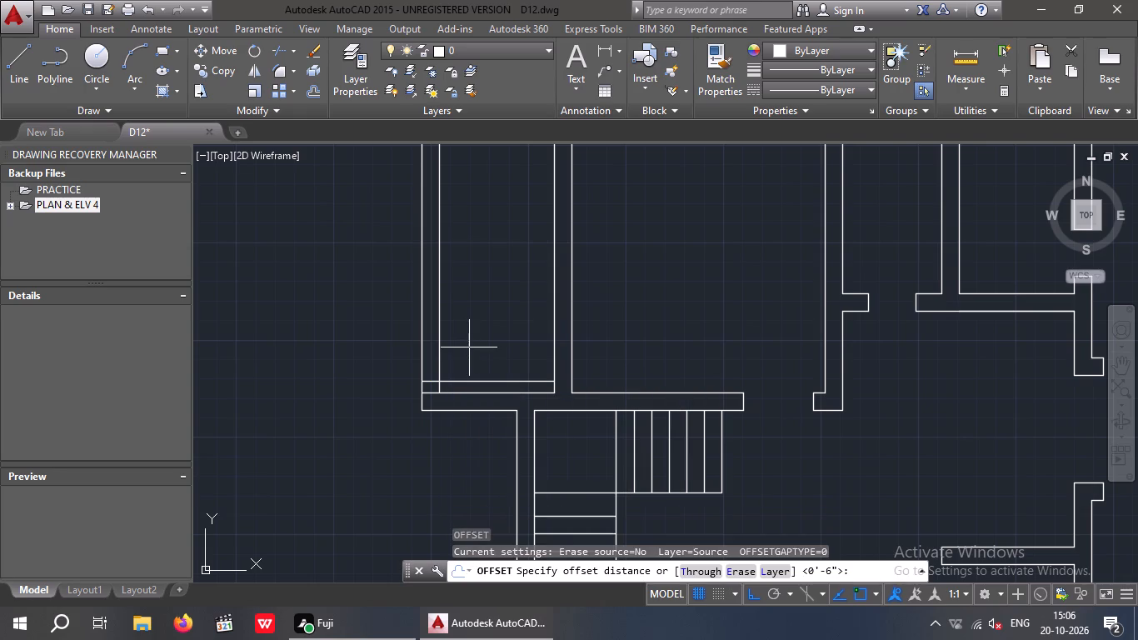
pyautogui.write('2\'6"')
pyautogui.press('Return')
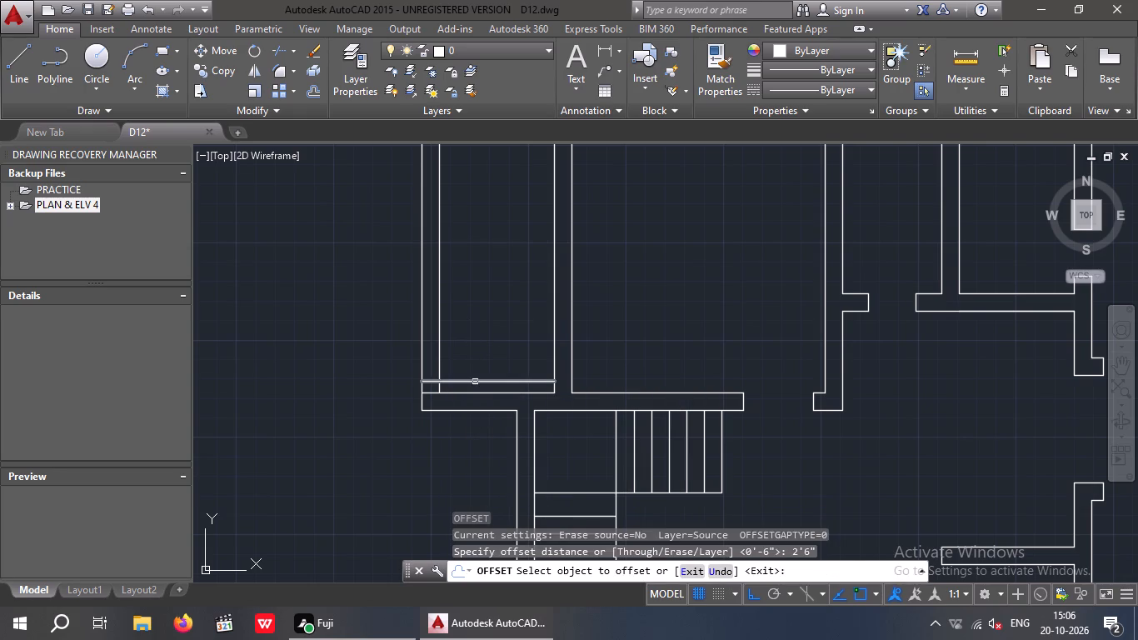
pyautogui.moveTo(475, 382); pyautogui.dragTo(473, 372)
pyautogui.click(477, 305)
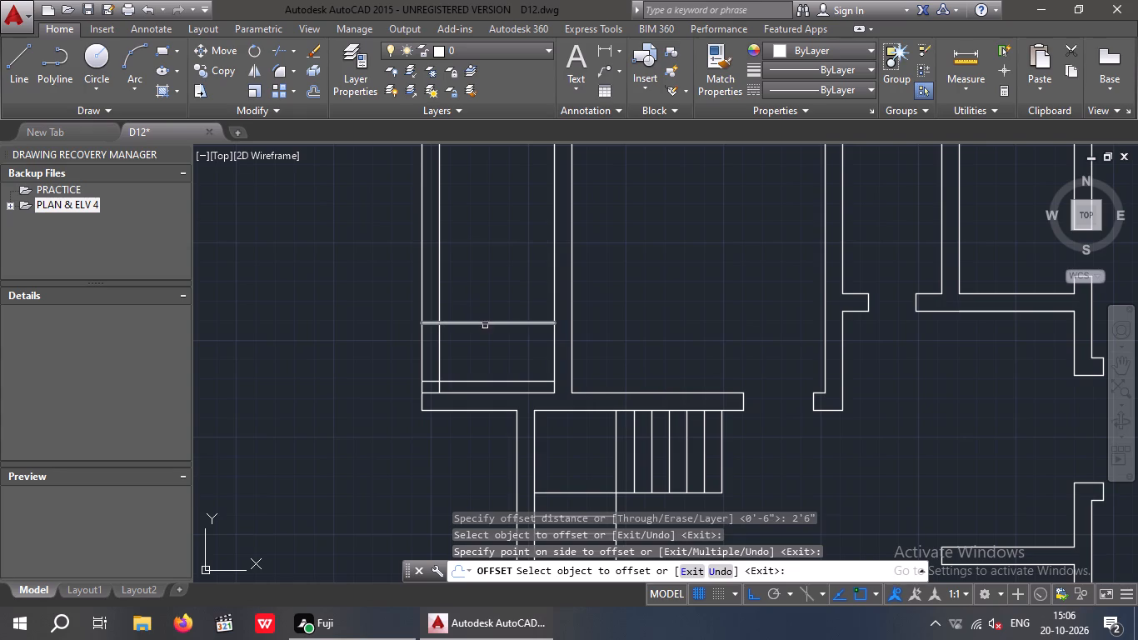
pyautogui.press('Escape')
pyautogui.press('Escape')
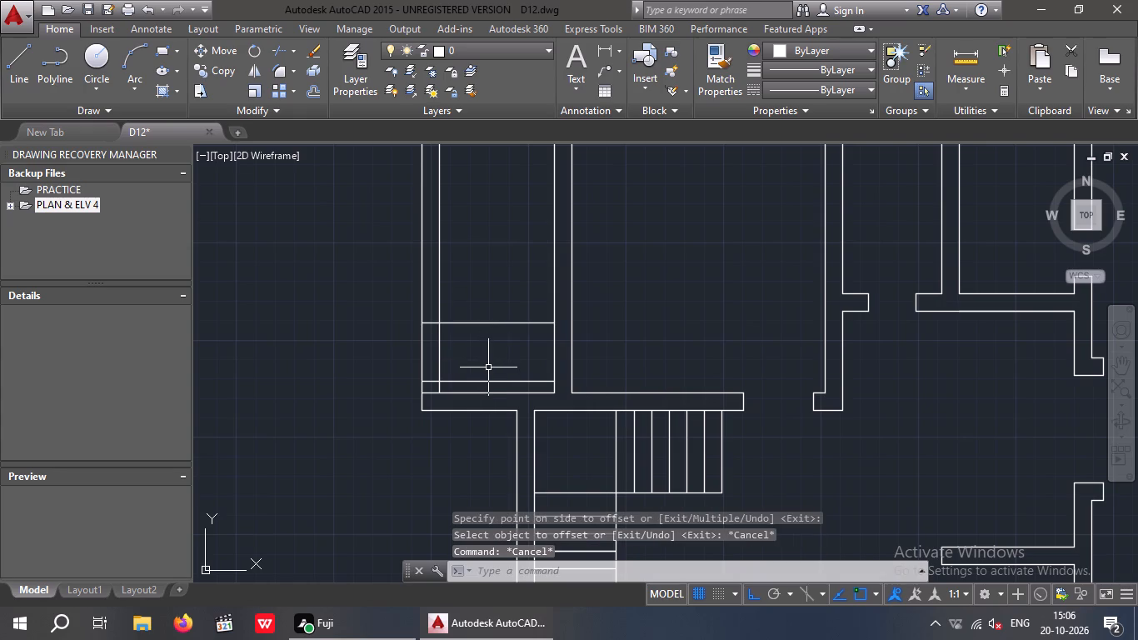
# Trim both offset lines to the left outer wall's thickness, cut the opening between them, and remove the overlapping line at the corner below.
pyautogui.press('e')
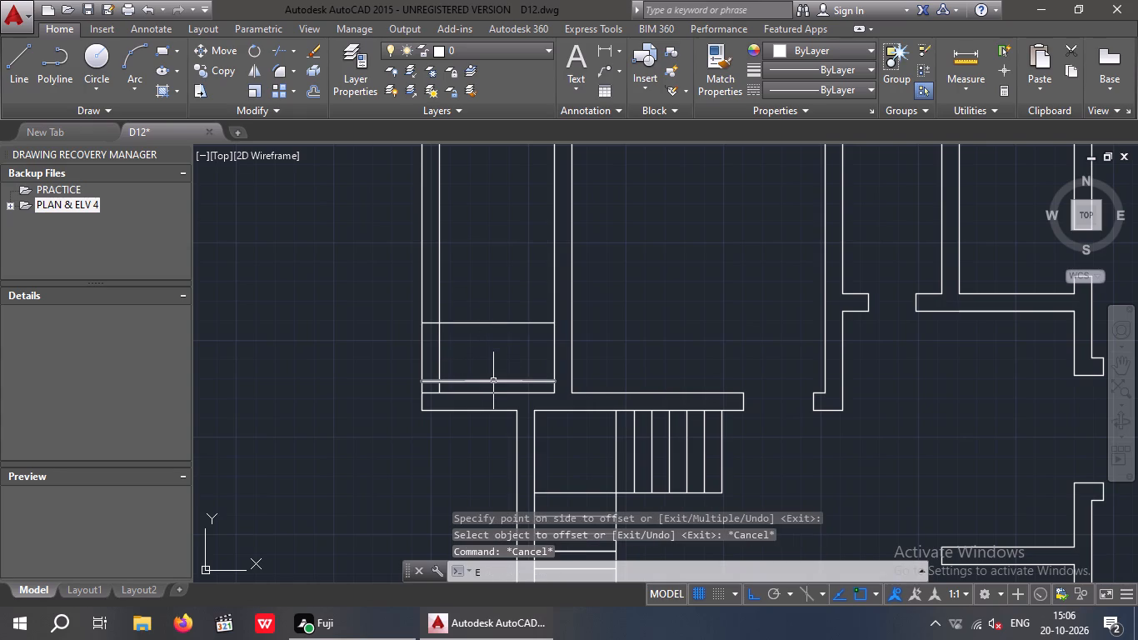
pyautogui.press('Escape')
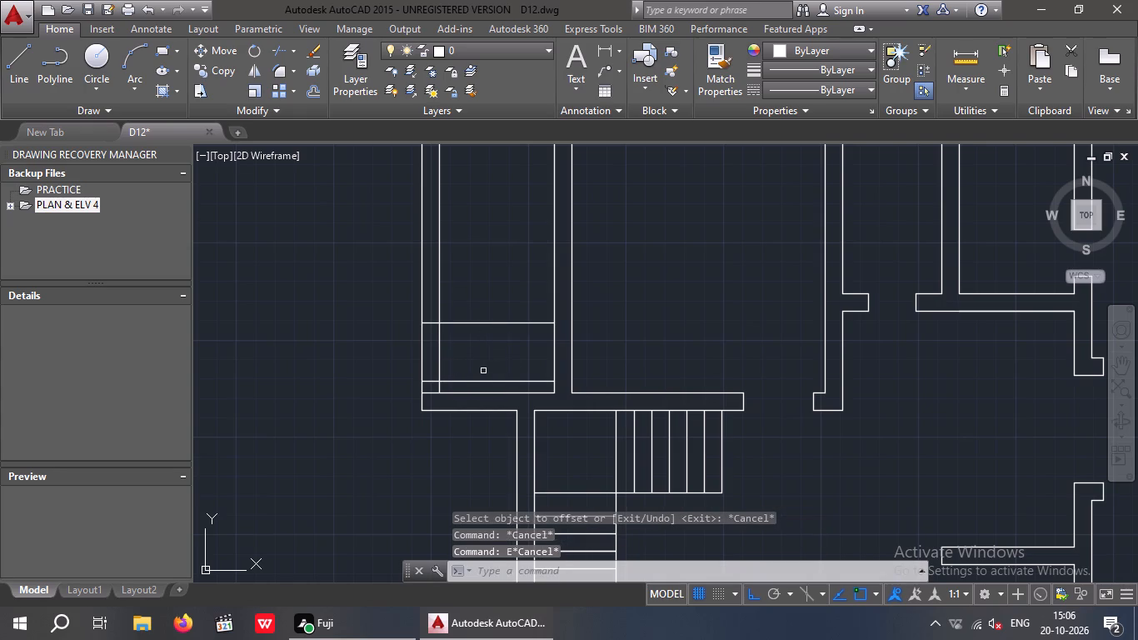
pyautogui.press('t')
pyautogui.press('r')
pyautogui.press('space')
pyautogui.press('space')
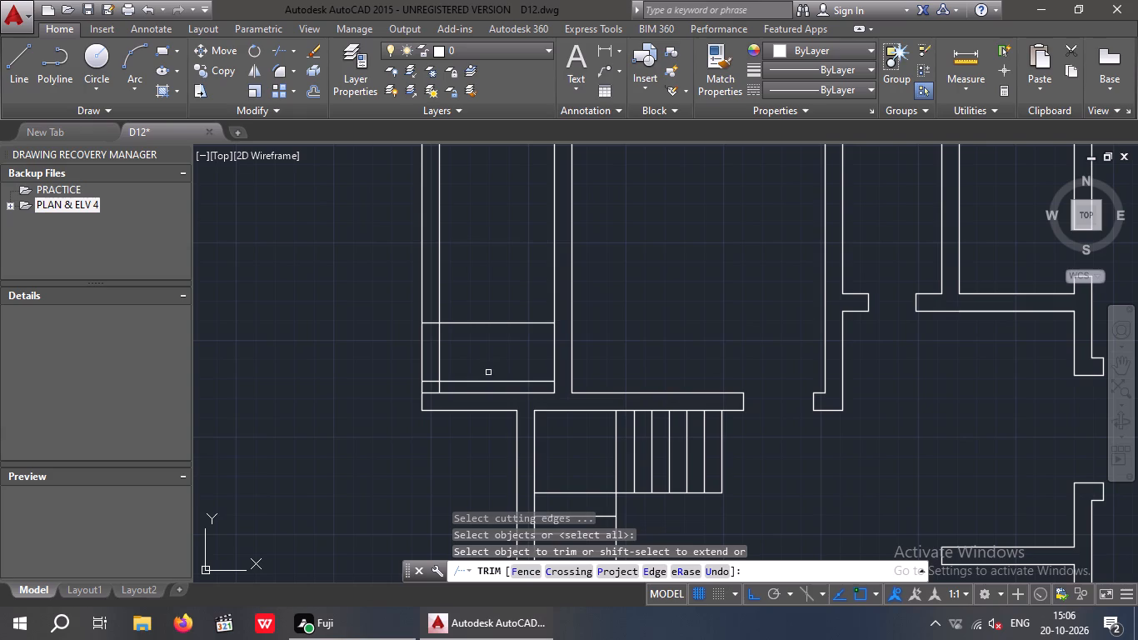
pyautogui.click(488, 381)
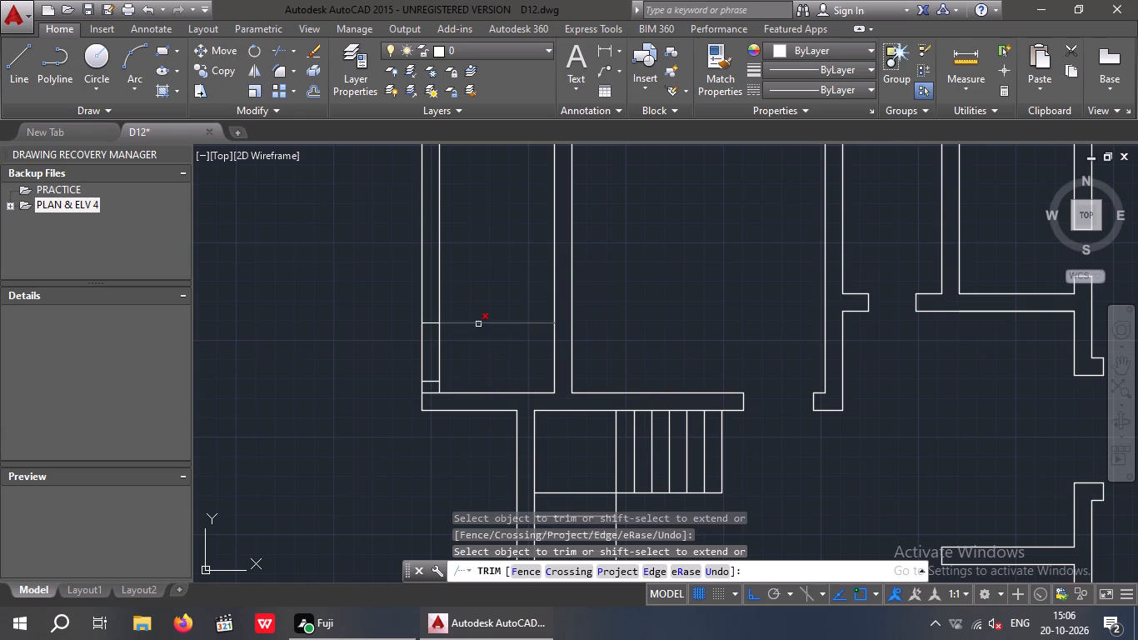
pyautogui.click(478, 324)
pyautogui.moveTo(489, 348); pyautogui.dragTo(398, 358)
pyautogui.click(390, 352)
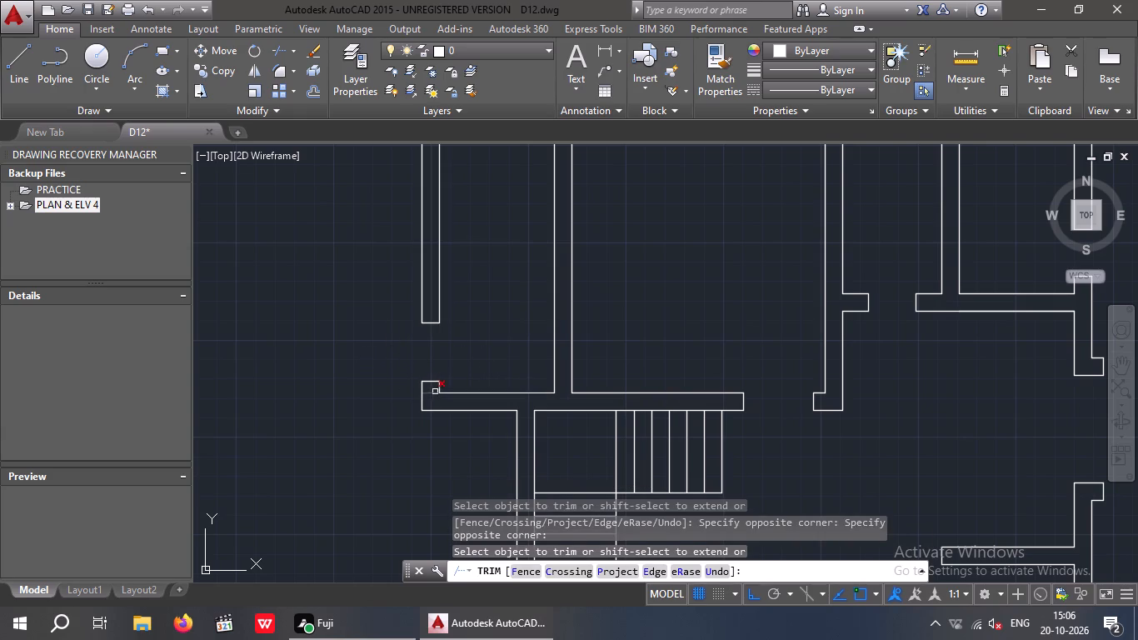
pyautogui.click(432, 392)
pyautogui.press('Escape')
pyautogui.press('Escape')
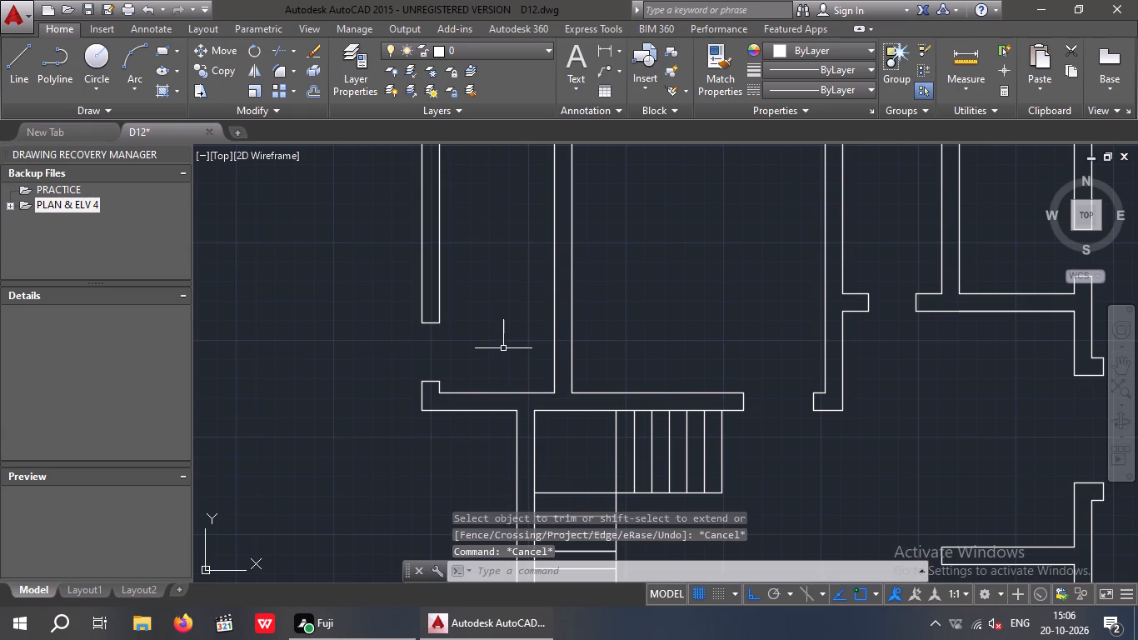
# Extend the leftmost room's bottom wall inner line across the partition's end to meet the adjoining room's wall line.
pyautogui.press('e')
pyautogui.press('x')
pyautogui.press('space')
pyautogui.press('space')
pyautogui.click(538, 392)
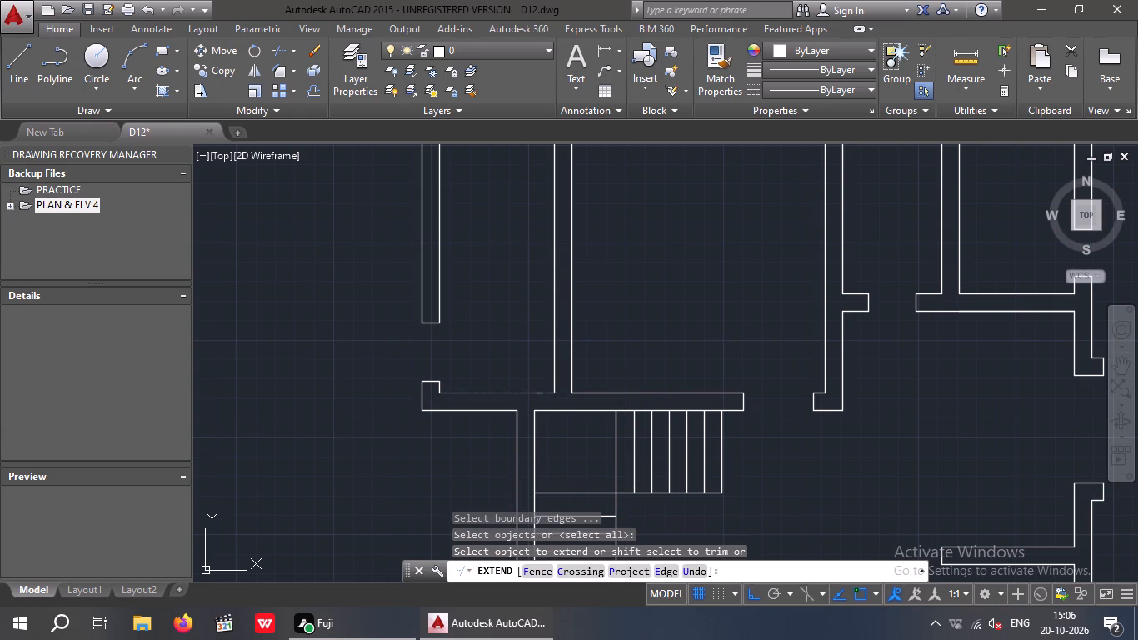
pyautogui.press('Escape')
pyautogui.press('Escape')
# Offset the leftmost room's bottom wall inner line 3' upward across the partition.
pyautogui.press('o')
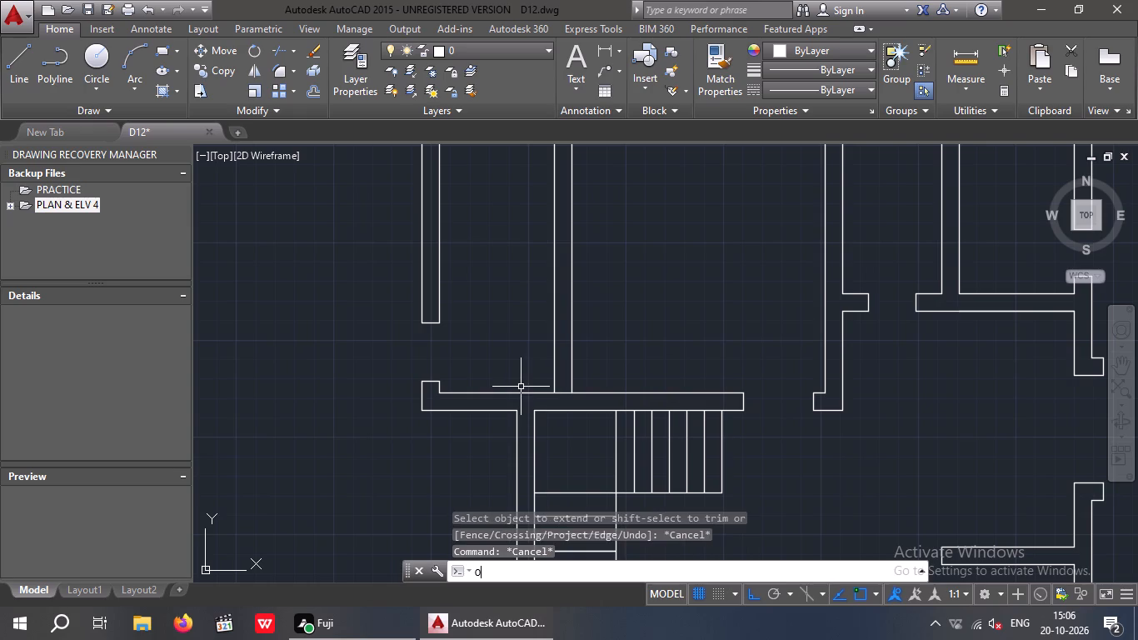
pyautogui.press('Return')
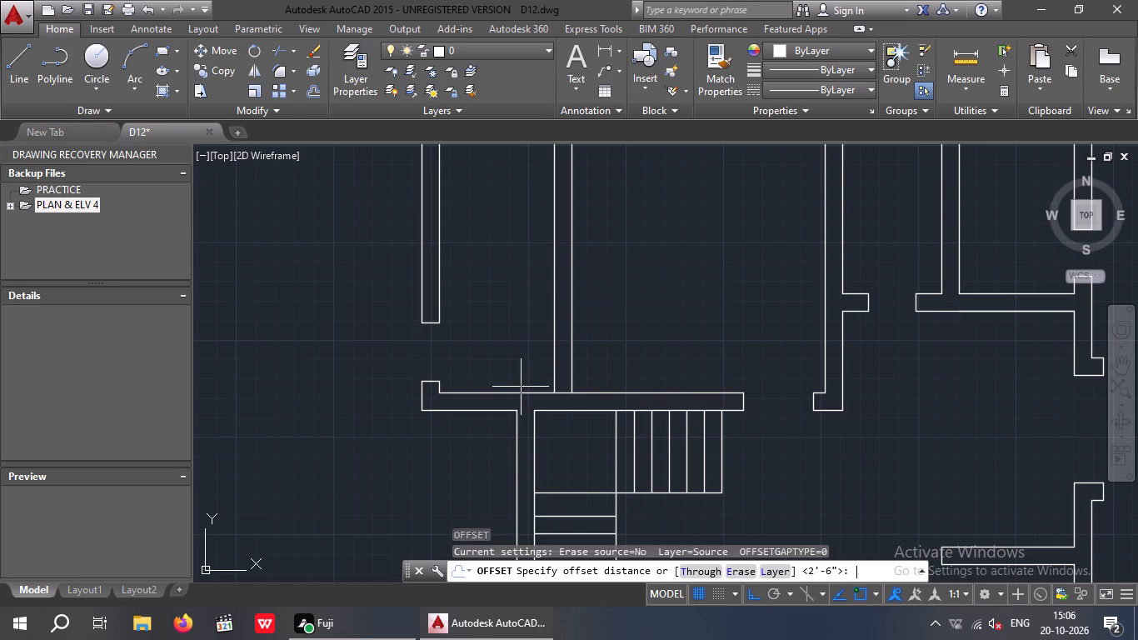
pyautogui.write("3'")
pyautogui.press('Return')
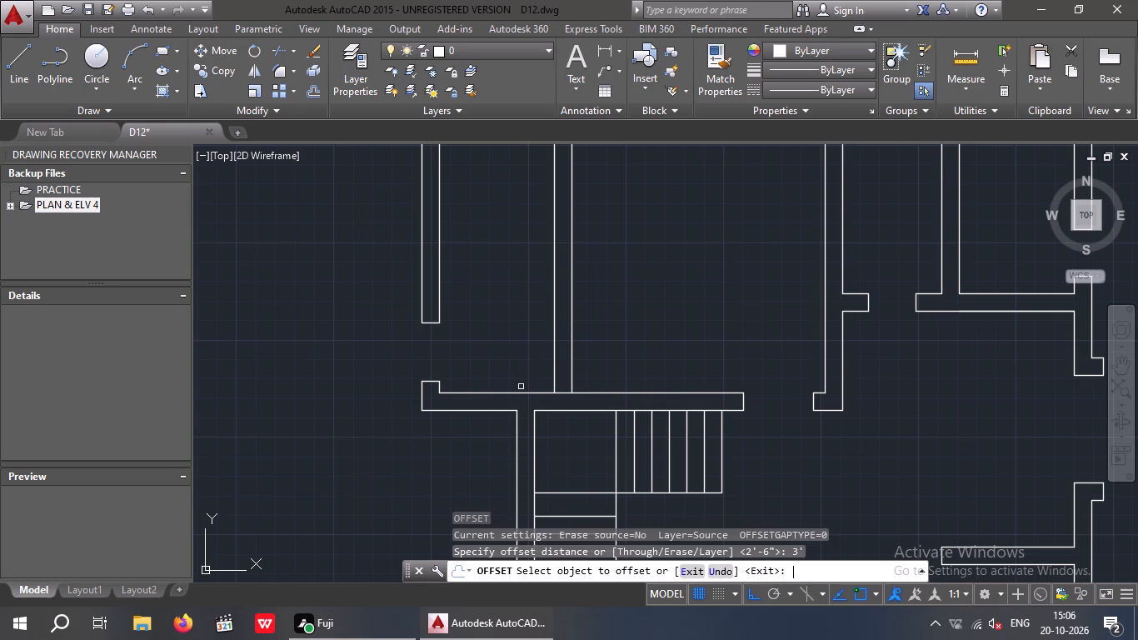
pyautogui.moveTo(512, 392); pyautogui.dragTo(512, 375)
pyautogui.click(517, 336)
pyautogui.press('Escape')
pyautogui.press('Escape')
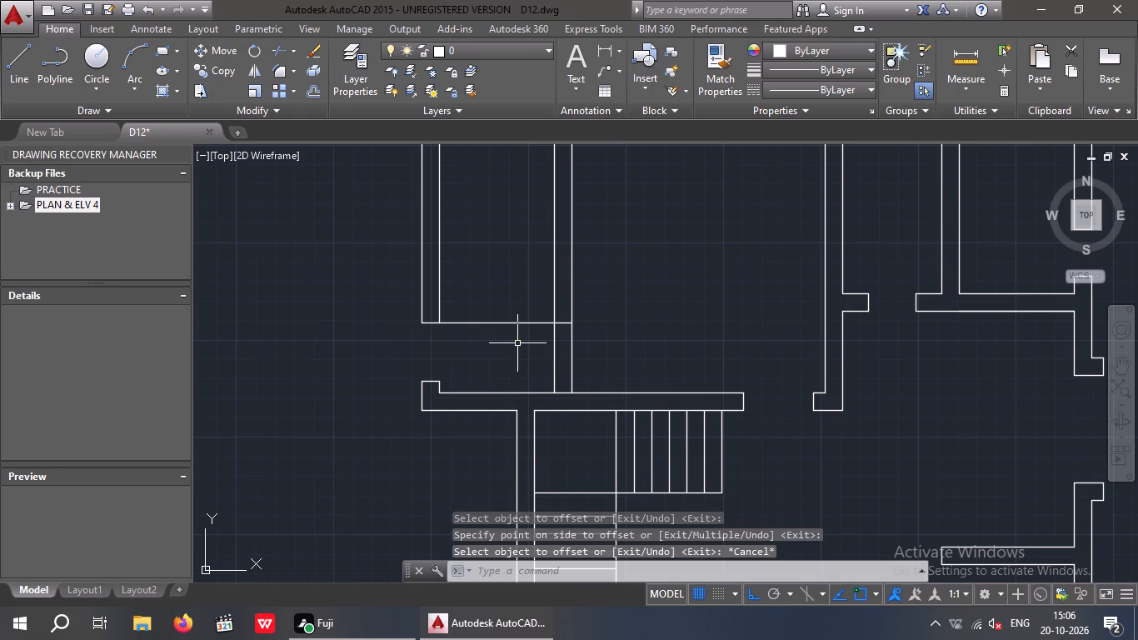
# Trim the partition below the 3' offset line to open the passage, and remove the part of that line inside the leftmost room.
pyautogui.write('TR')
pyautogui.press('space')
pyautogui.press('space')
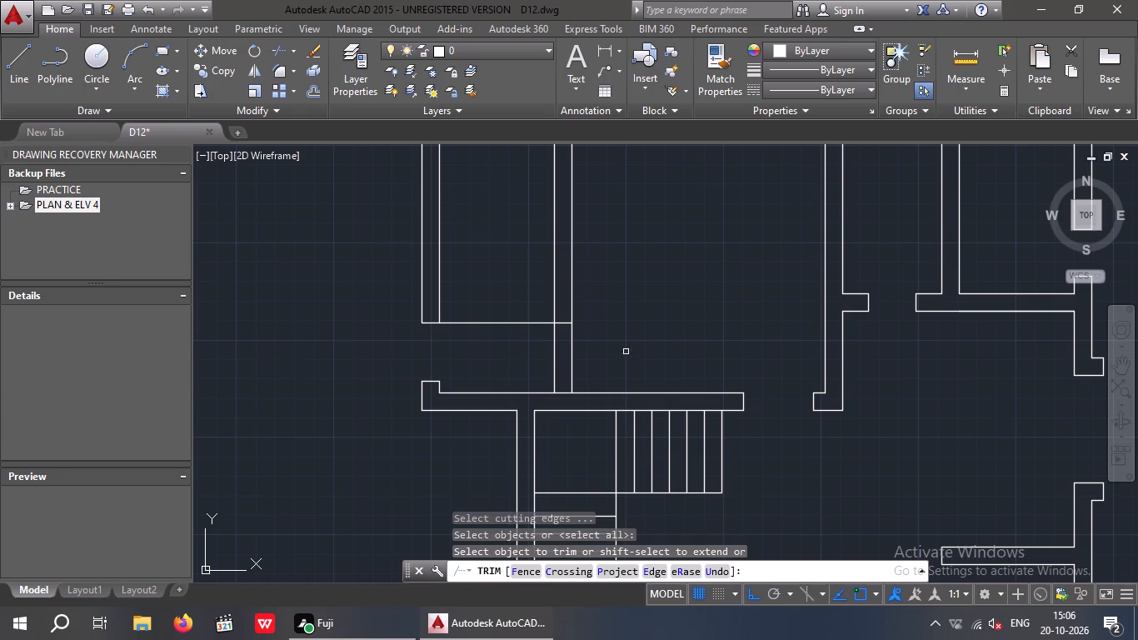
pyautogui.moveTo(623, 344); pyautogui.dragTo(537, 368)
pyautogui.click(512, 363)
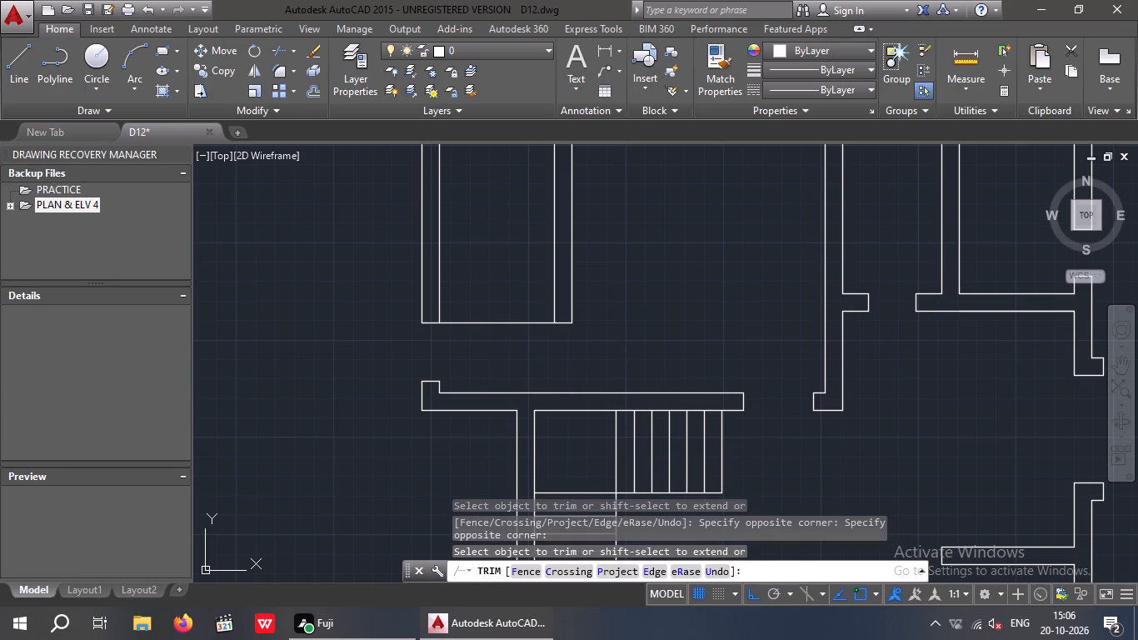
pyautogui.click(502, 324)
pyautogui.scroll(-2, 510, 327)
pyautogui.press('Escape')
pyautogui.press('Escape')
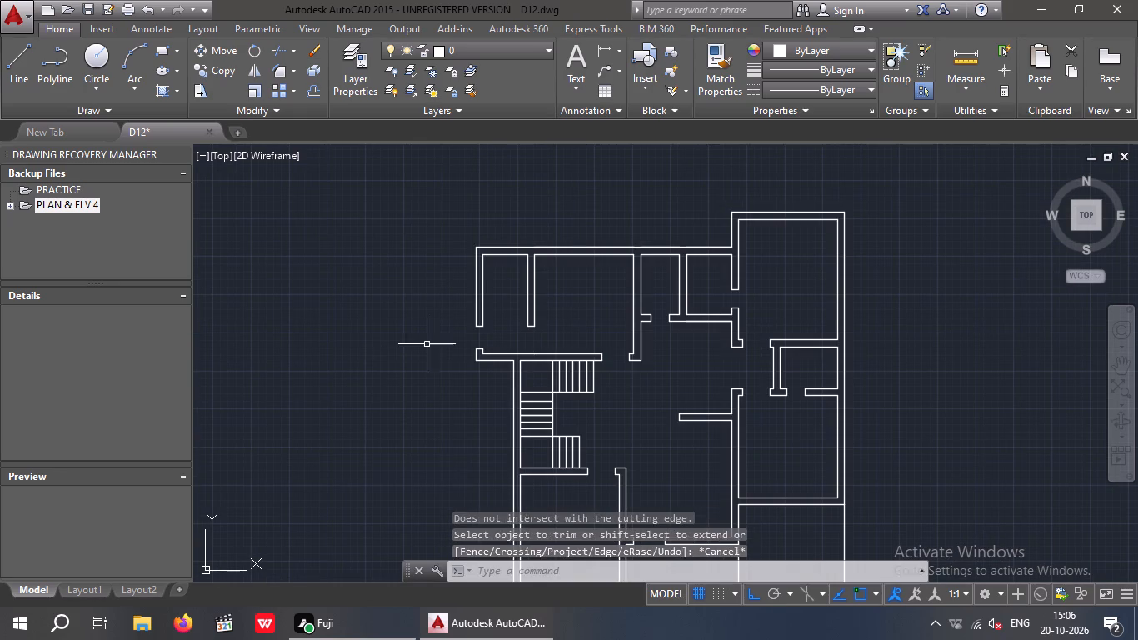
# Examine the floor plan around the new openings, the stair side and the lower rooms.
pyautogui.scroll(5, 504, 357)
pyautogui.scroll(-5, 524, 358)
pyautogui.moveTo(432, 427); pyautogui.dragTo(457, 397, button='middle')
pyautogui.moveTo(419, 436); pyautogui.dragTo(484, 372, button='middle')
pyautogui.scroll(-1, 462, 385)
pyautogui.moveTo(481, 402); pyautogui.dragTo(407, 392, button='middle')
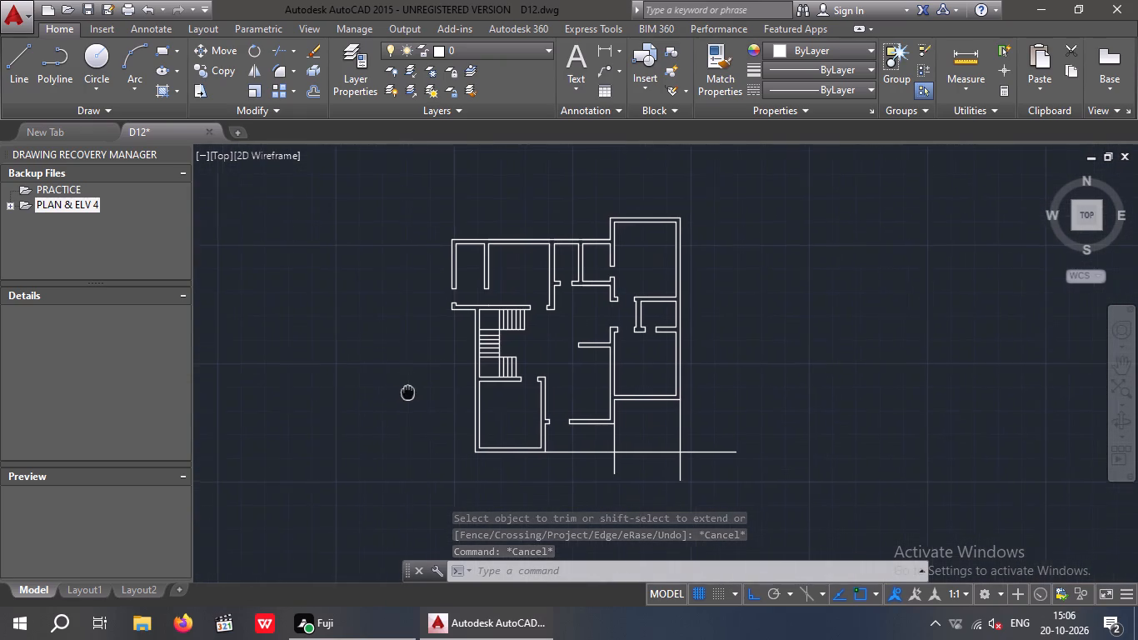
pyautogui.moveTo(407, 392); pyautogui.dragTo(404, 397, button='middle')
# Save the drawing.
pyautogui.hotkey('ctrl', 's')
pyautogui.hotkey('ctrl', 's')
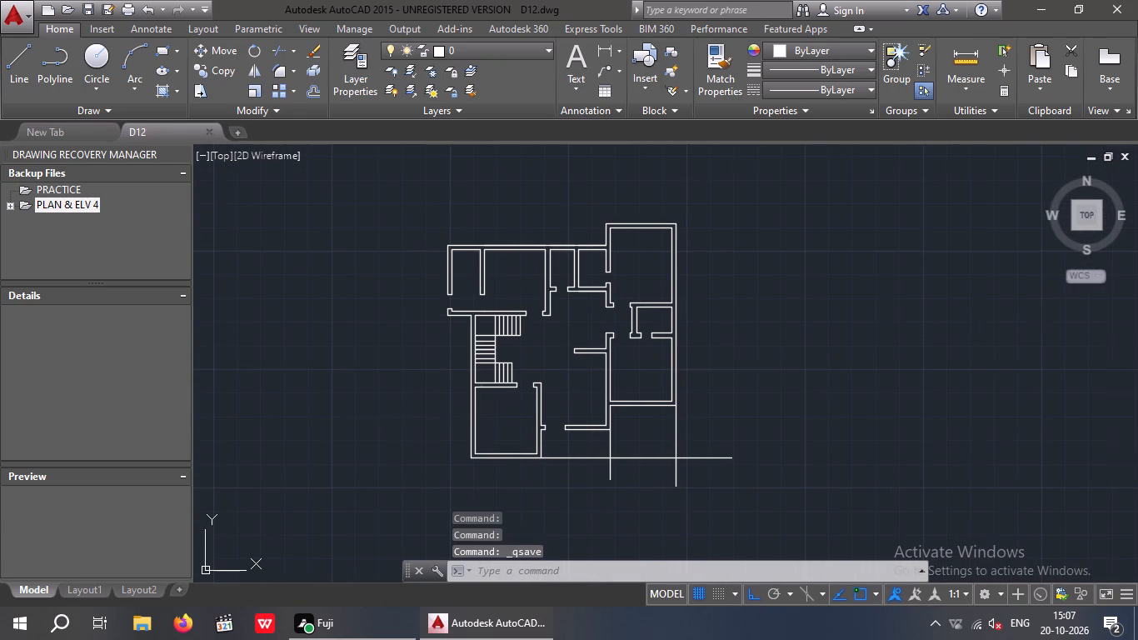
# Copy the floor plan horizontally about 246'-7" to the right, using the upper-right outer wall corner as the base point.
pyautogui.click(399, 214)
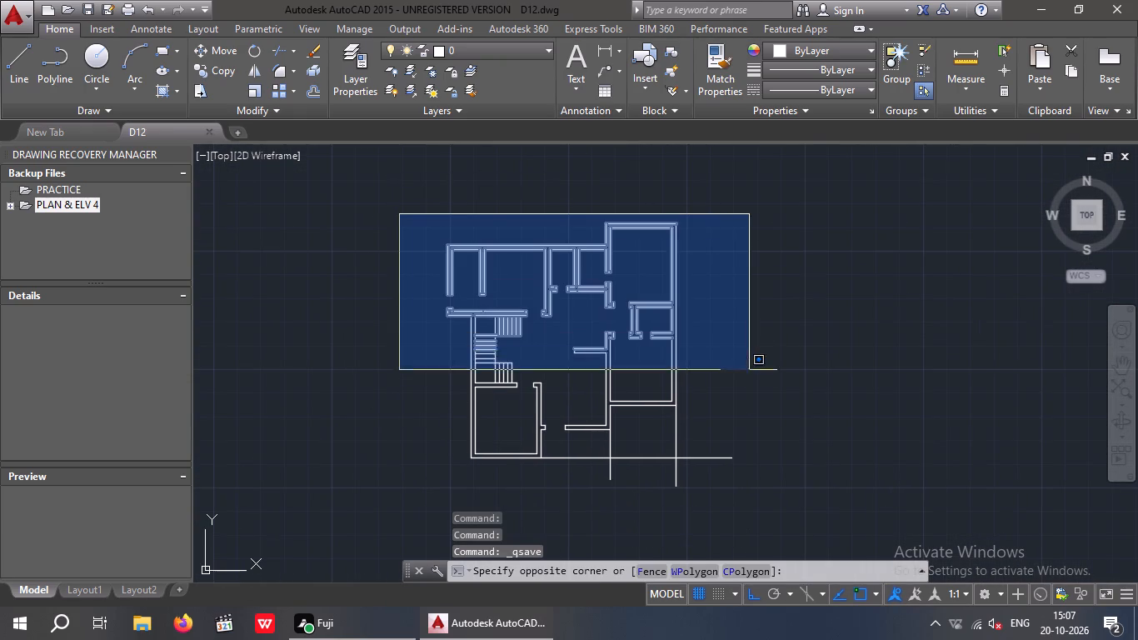
pyautogui.click(738, 482)
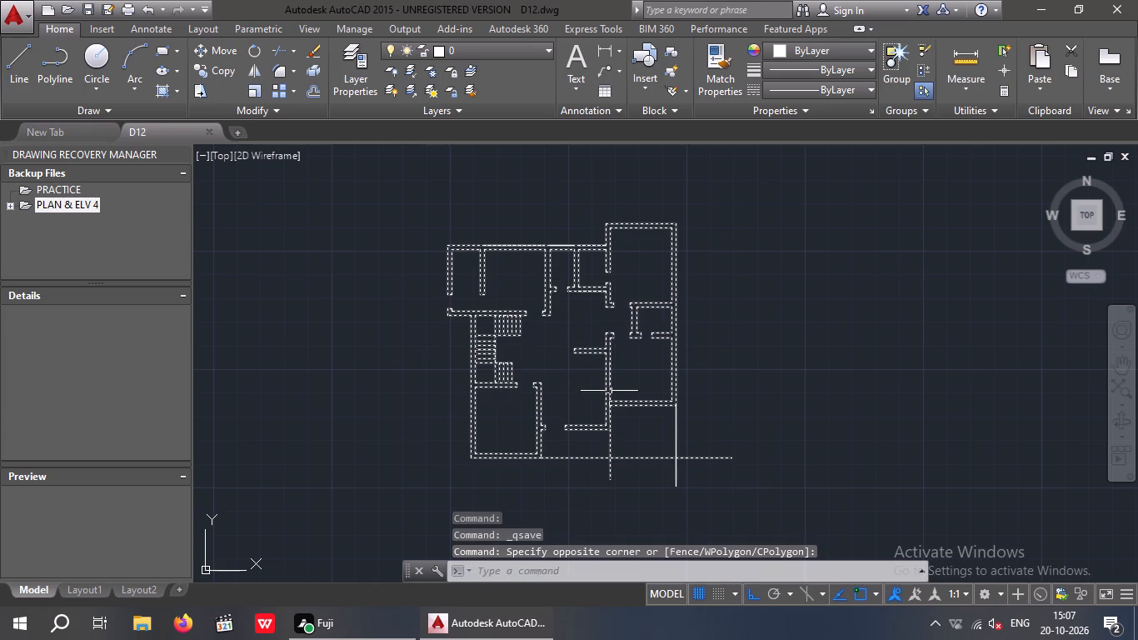
pyautogui.scroll(3, 510, 242)
pyautogui.scroll(-3, 512, 227)
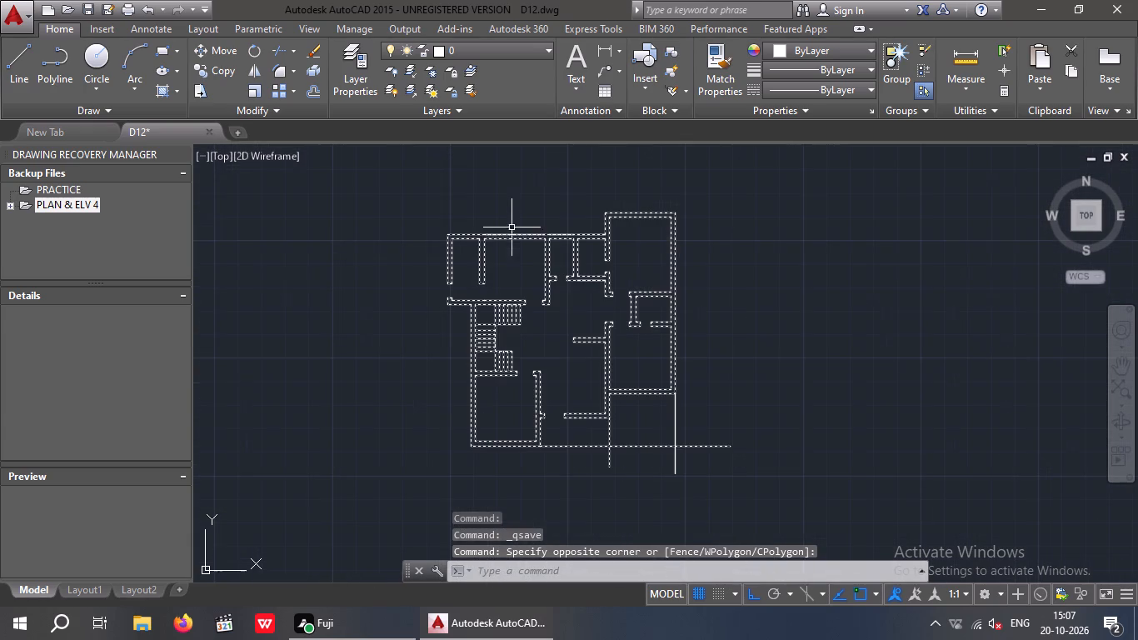
pyautogui.click(228, 68)
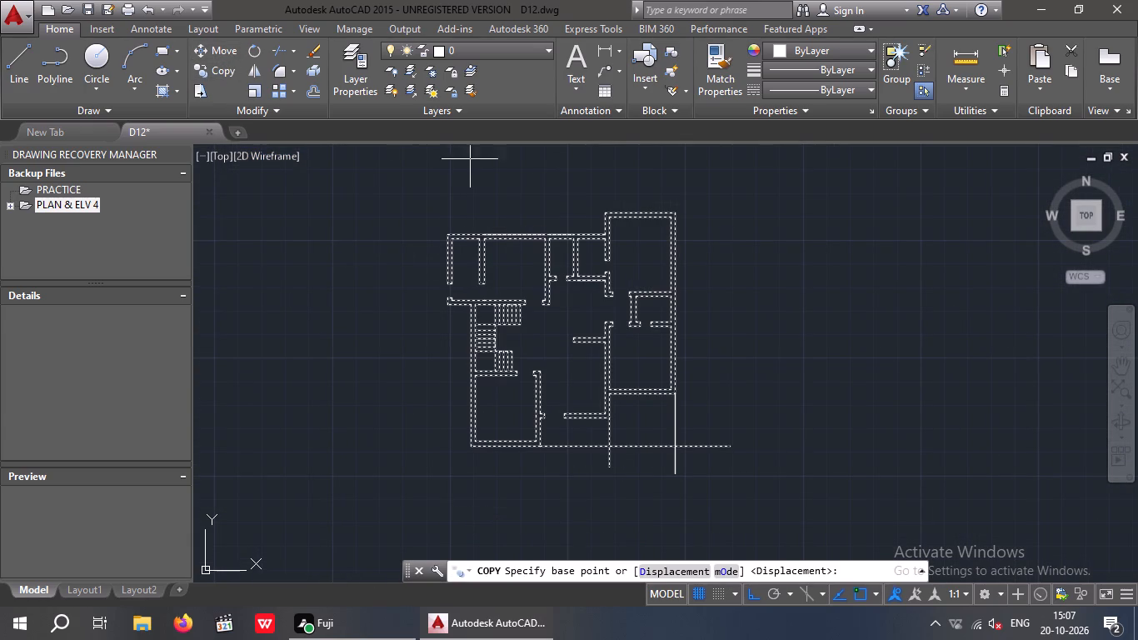
pyautogui.click(676, 212)
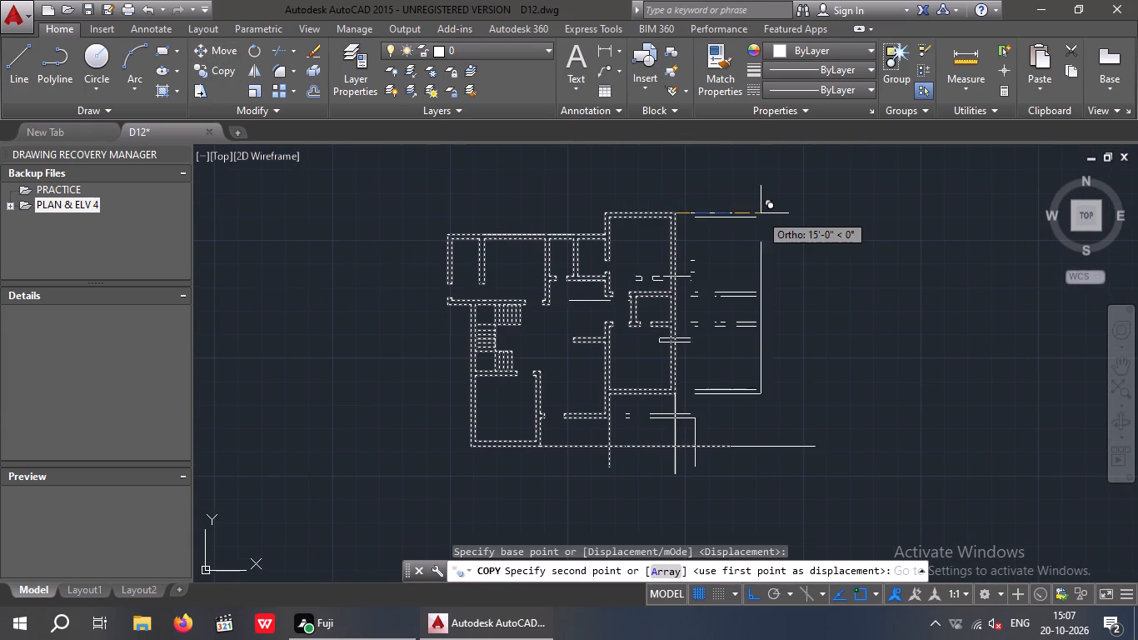
pyautogui.scroll(-2, 763, 212)
pyautogui.moveTo(850, 222); pyautogui.dragTo(417, 265, button='middle')
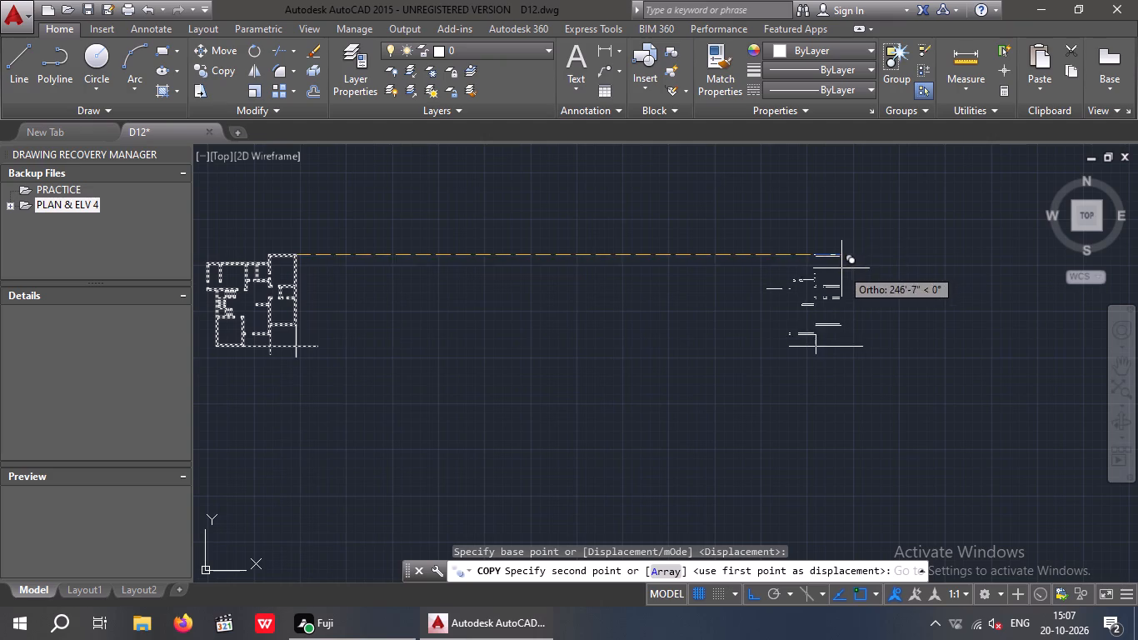
pyautogui.click(841, 268)
pyautogui.press('Escape')
pyautogui.moveTo(585, 306); pyautogui.dragTo(836, 309, button='middle')
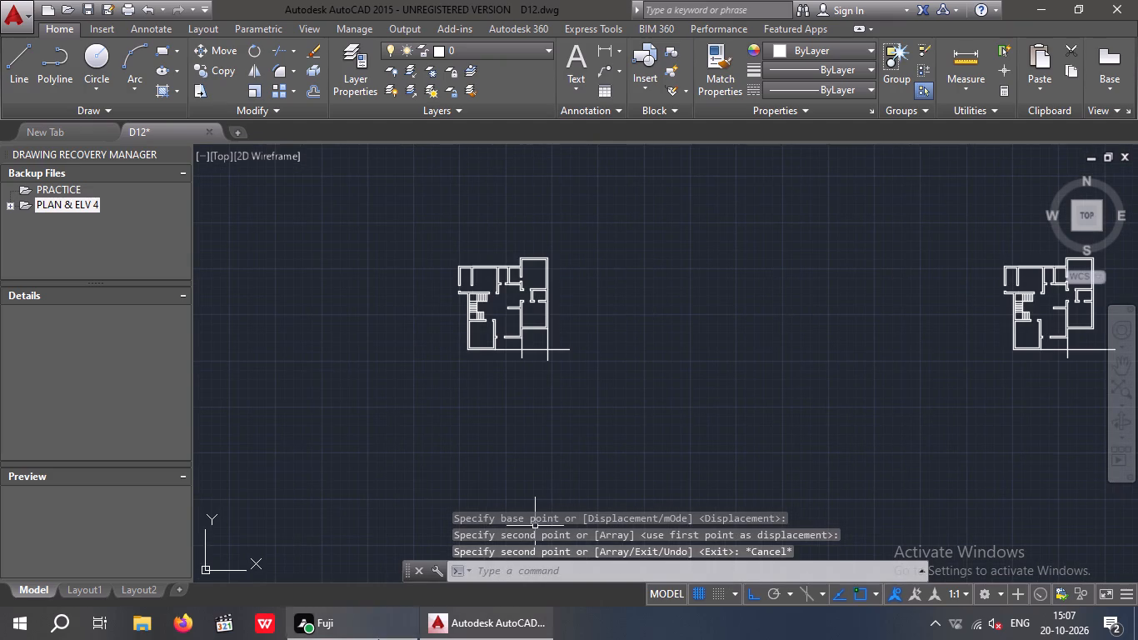
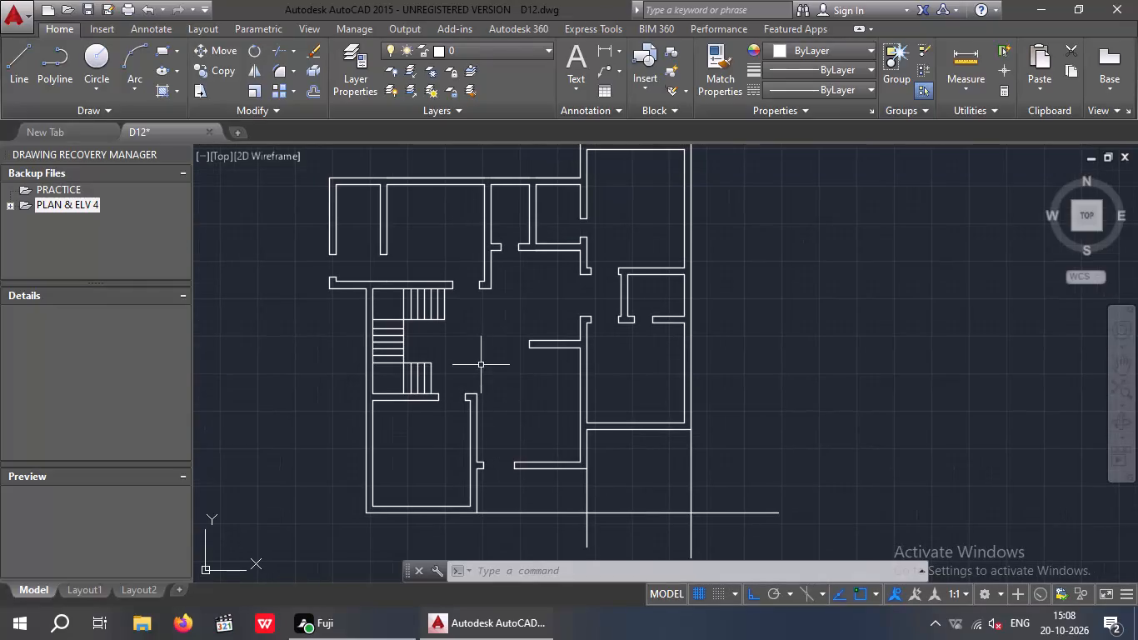
# Delete the leftover vertical and horizontal construction lines projecting from the lower walls of the copied floor plan.
pyautogui.moveTo(538, 359); pyautogui.dragTo(561, 374, button='middle')
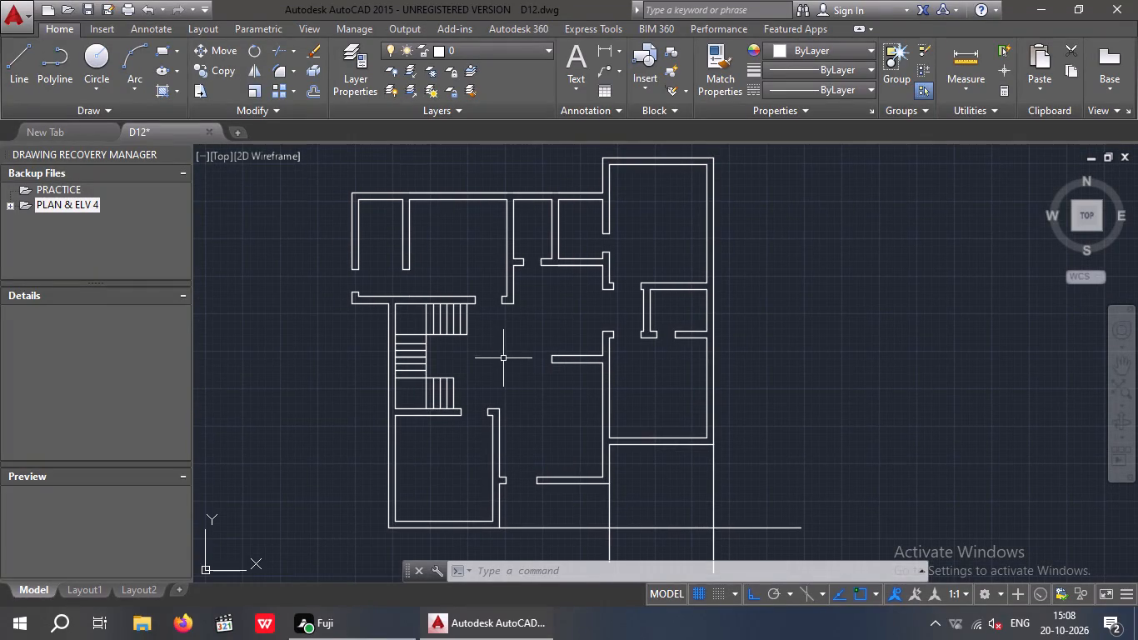
pyautogui.moveTo(764, 368); pyautogui.dragTo(466, 396, button='middle')
pyautogui.scroll(-3, 609, 342)
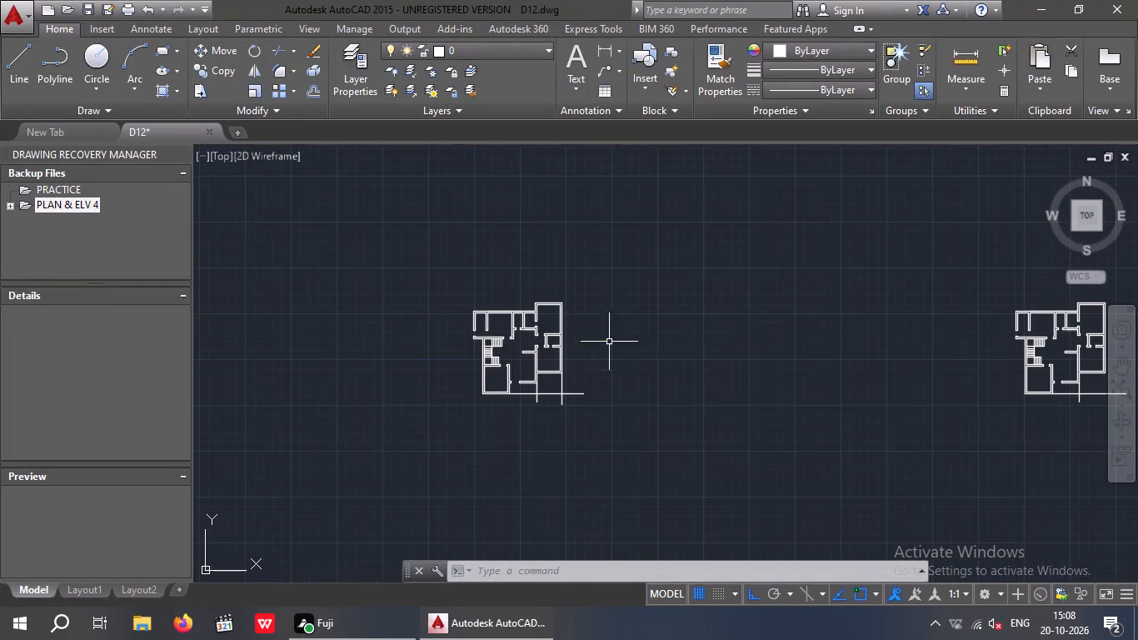
pyautogui.moveTo(776, 361); pyautogui.dragTo(313, 382, button='middle')
pyautogui.scroll(4, 610, 393)
pyautogui.moveTo(685, 450); pyautogui.dragTo(650, 370, button='middle')
pyautogui.moveTo(703, 407); pyautogui.dragTo(617, 467)
pyautogui.click(587, 486)
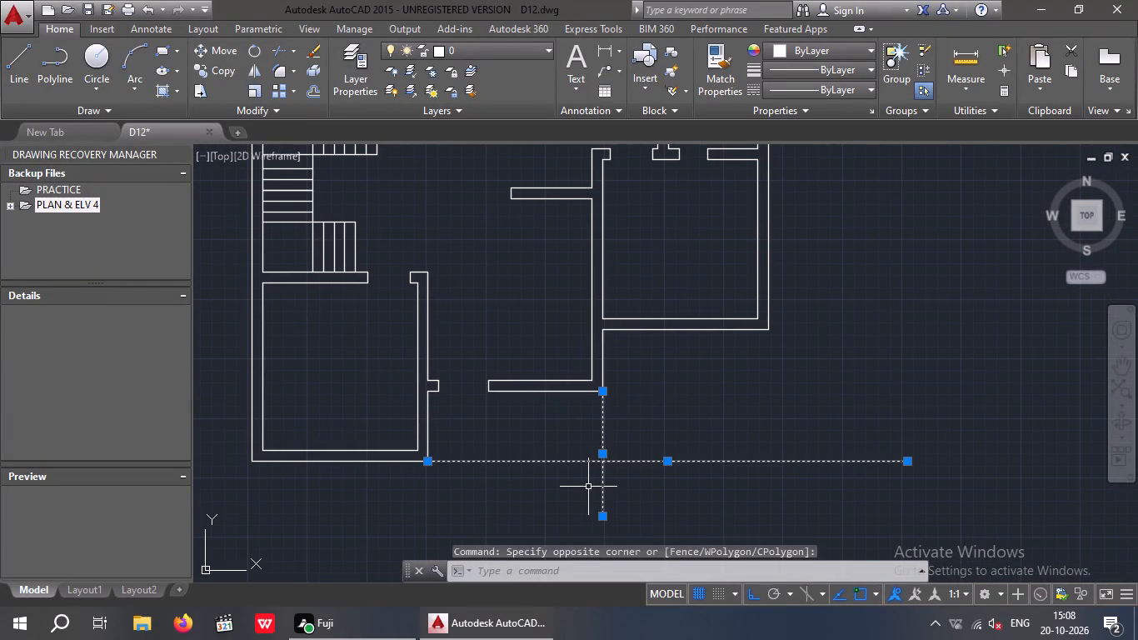
pyautogui.press('Delete')
# Draw a diagonal line joining the inner and outer wall corners at the copied plan's upper-left corner.
pyautogui.scroll(-2, 597, 462)
pyautogui.moveTo(555, 482); pyautogui.dragTo(781, 471, button='middle')
pyautogui.scroll(-1, 663, 455)
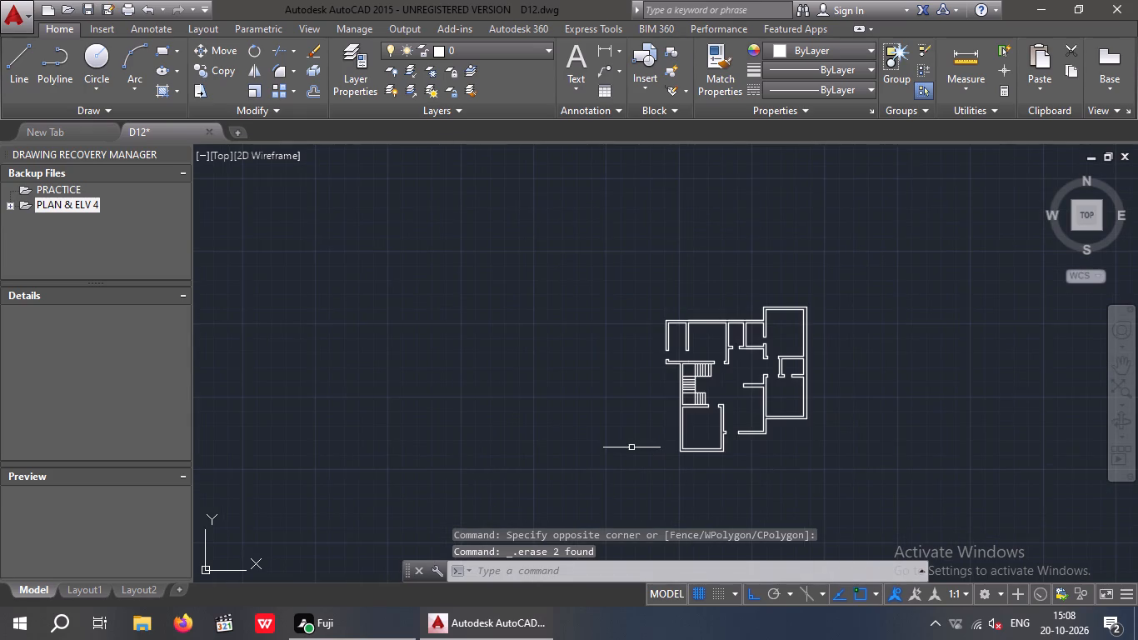
pyautogui.moveTo(406, 442); pyautogui.dragTo(752, 357, button='middle')
pyautogui.moveTo(641, 395); pyautogui.dragTo(536, 460, button='middle')
pyautogui.moveTo(686, 414); pyautogui.dragTo(793, 386, button='middle')
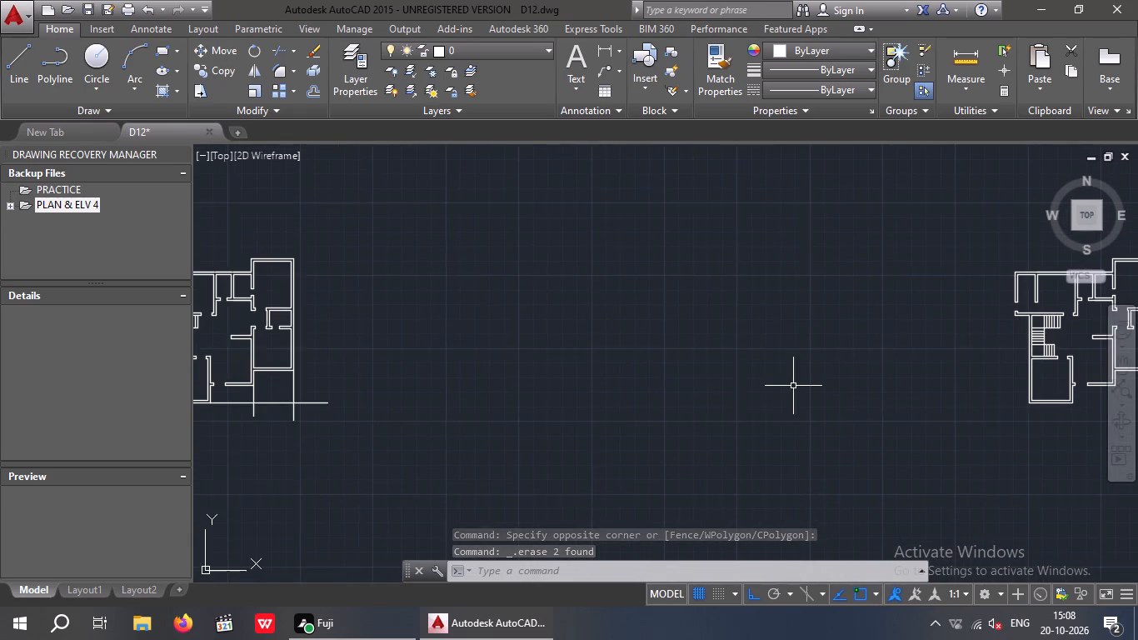
pyautogui.moveTo(791, 386); pyautogui.dragTo(452, 411, button='middle')
pyautogui.scroll(2, 757, 371)
pyautogui.moveTo(751, 366); pyautogui.dragTo(588, 412, button='middle')
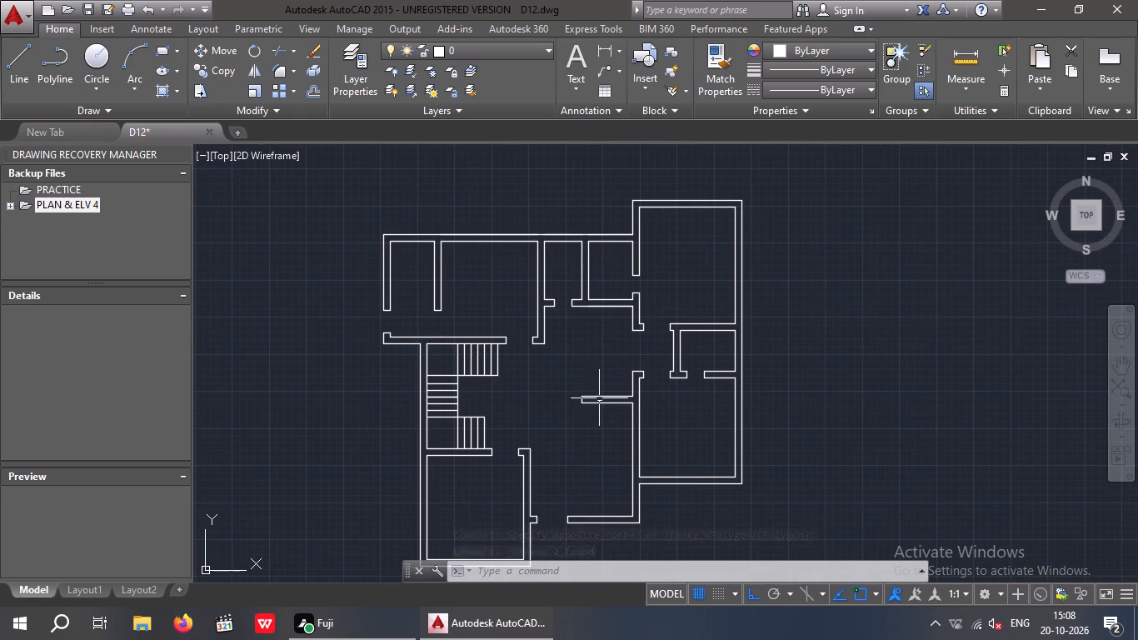
pyautogui.press('Escape')
pyautogui.press('Escape')
pyautogui.press('l')
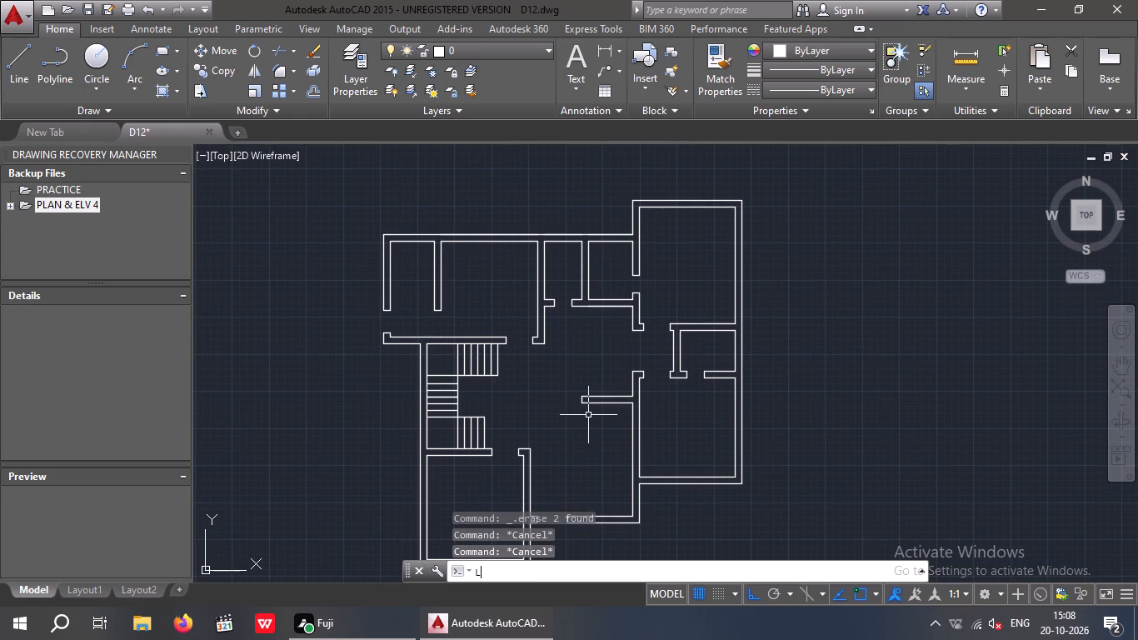
pyautogui.press('Return')
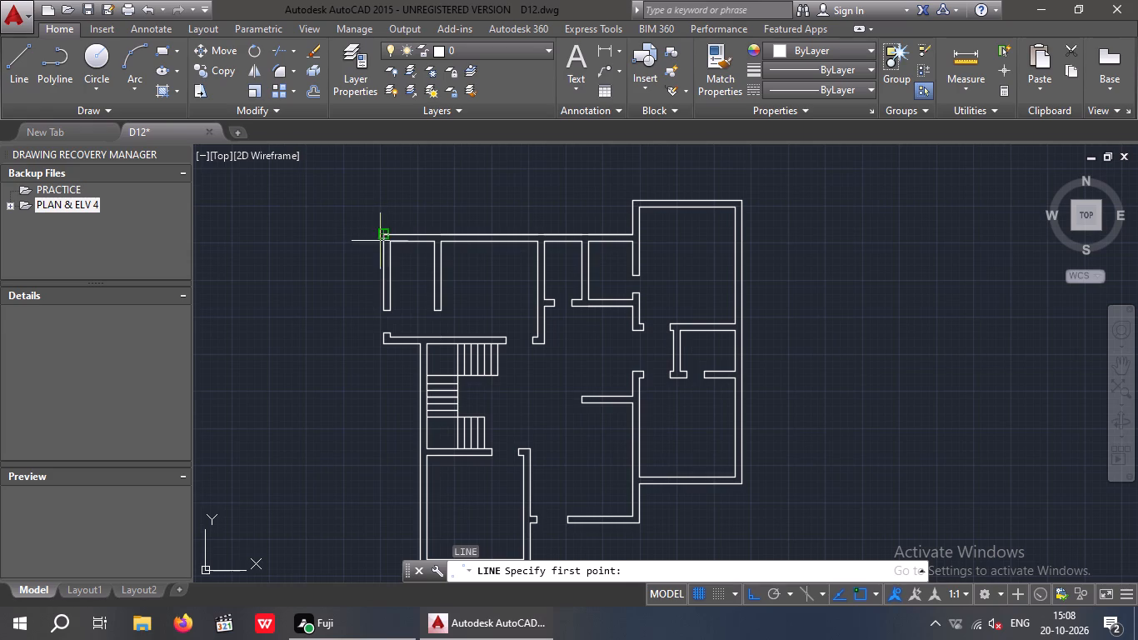
pyautogui.scroll(3, 381, 241)
pyautogui.click(416, 242)
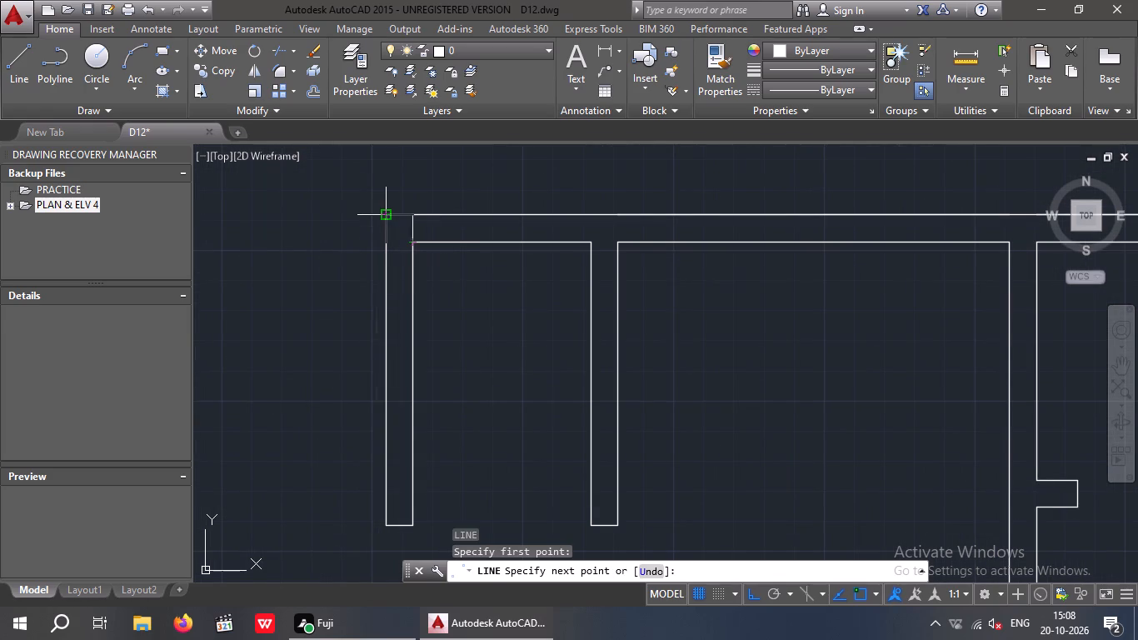
pyautogui.click(384, 218)
pyautogui.scroll(-3, 473, 253)
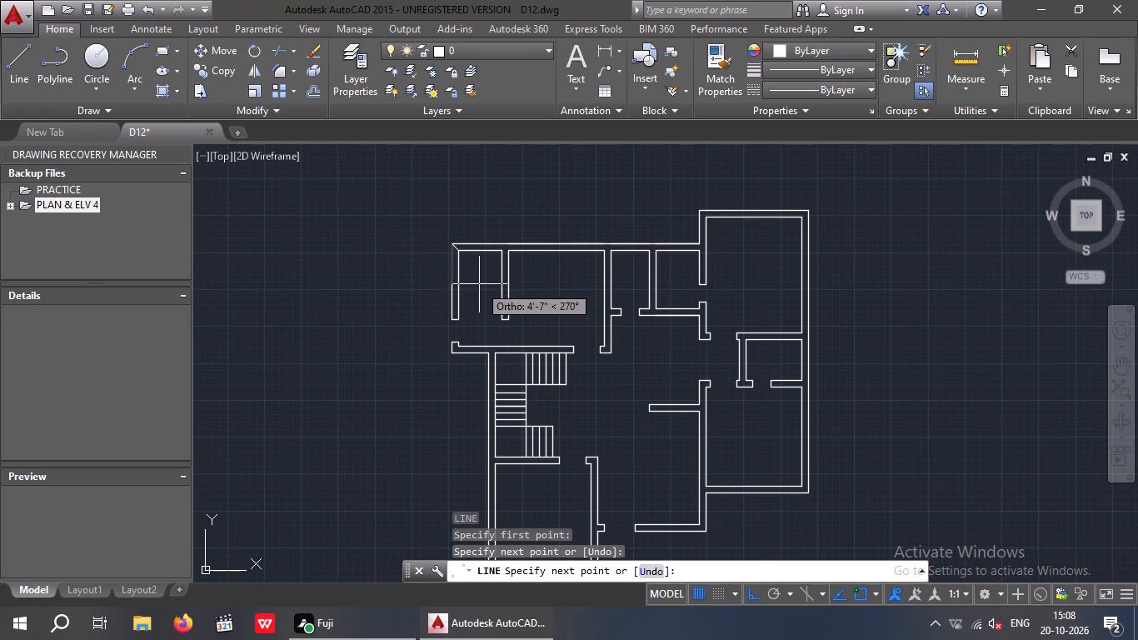
pyautogui.press('space')
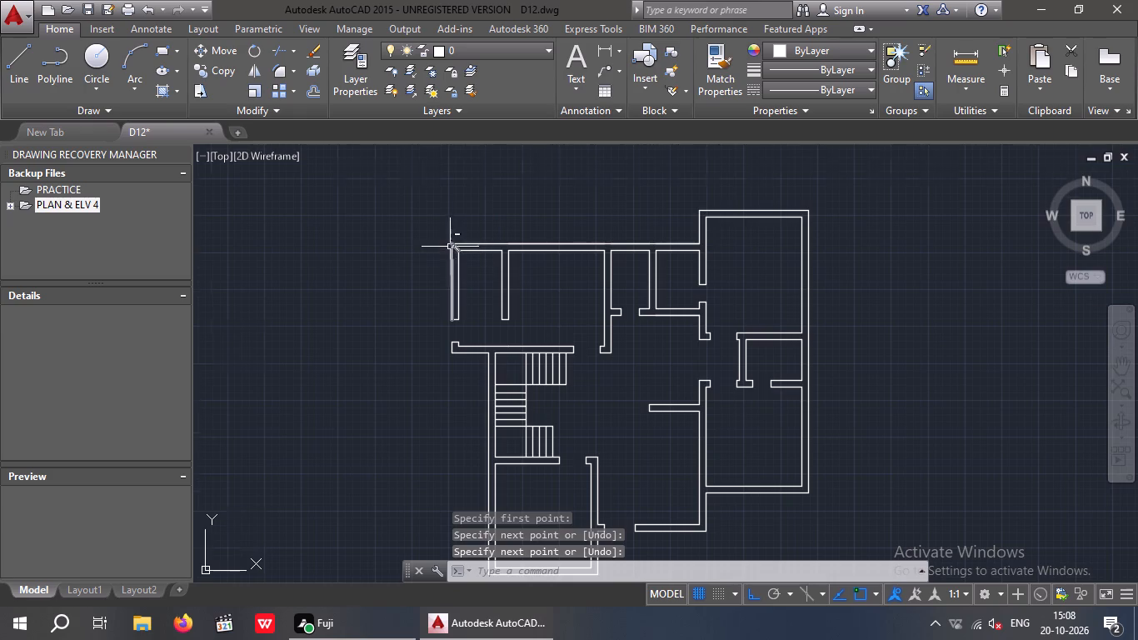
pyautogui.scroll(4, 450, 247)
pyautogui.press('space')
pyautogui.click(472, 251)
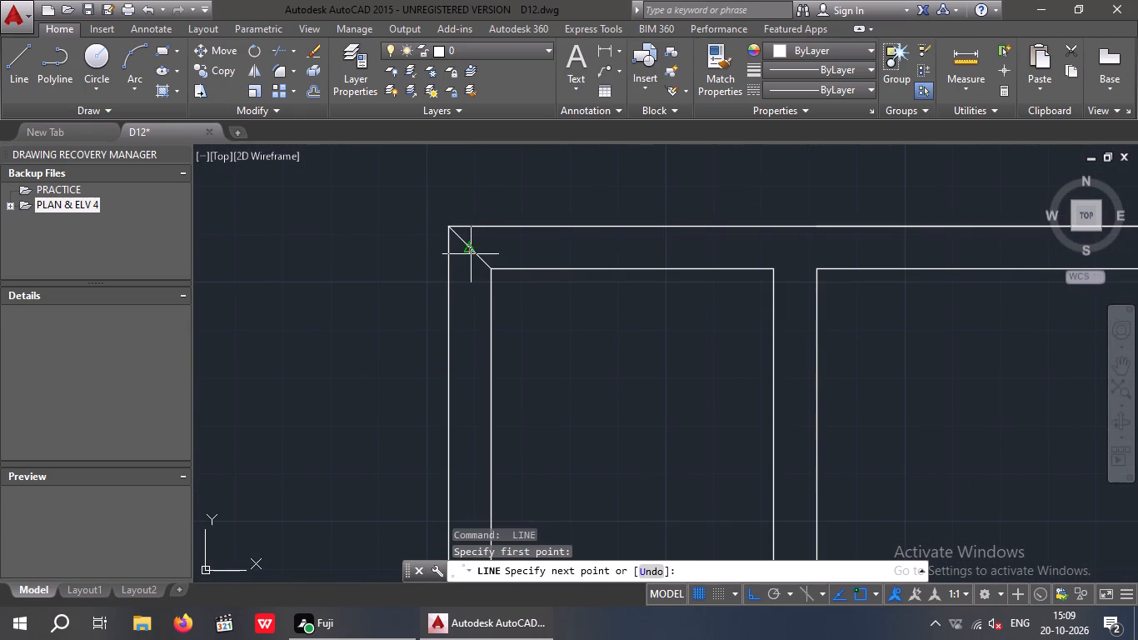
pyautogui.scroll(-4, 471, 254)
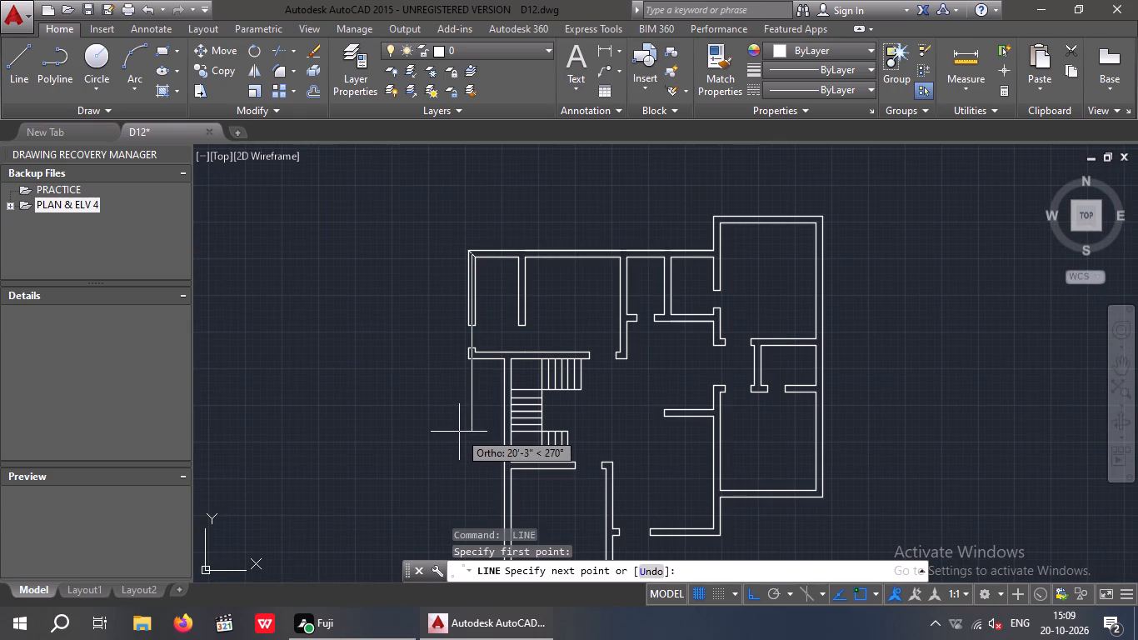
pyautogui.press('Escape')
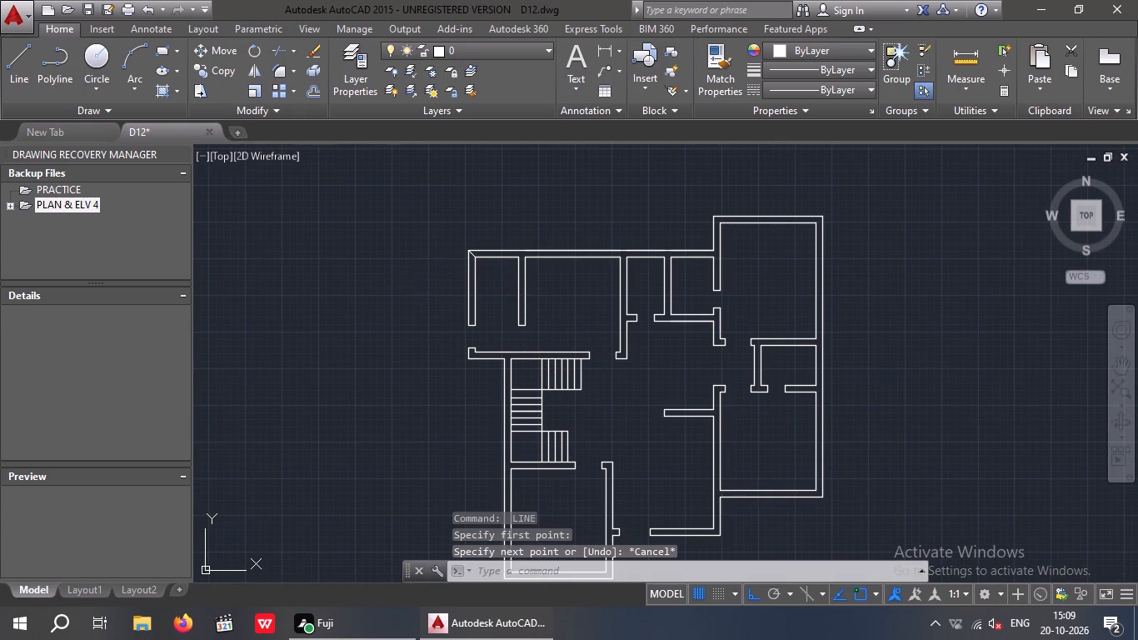
# Draw a diagonal line joining the outer and inner wall corners at the copied plan's lower-left corner.
pyautogui.moveTo(419, 325); pyautogui.dragTo(407, 235, button='middle')
pyautogui.scroll(-2, 405, 232)
pyautogui.scroll(3, 447, 315)
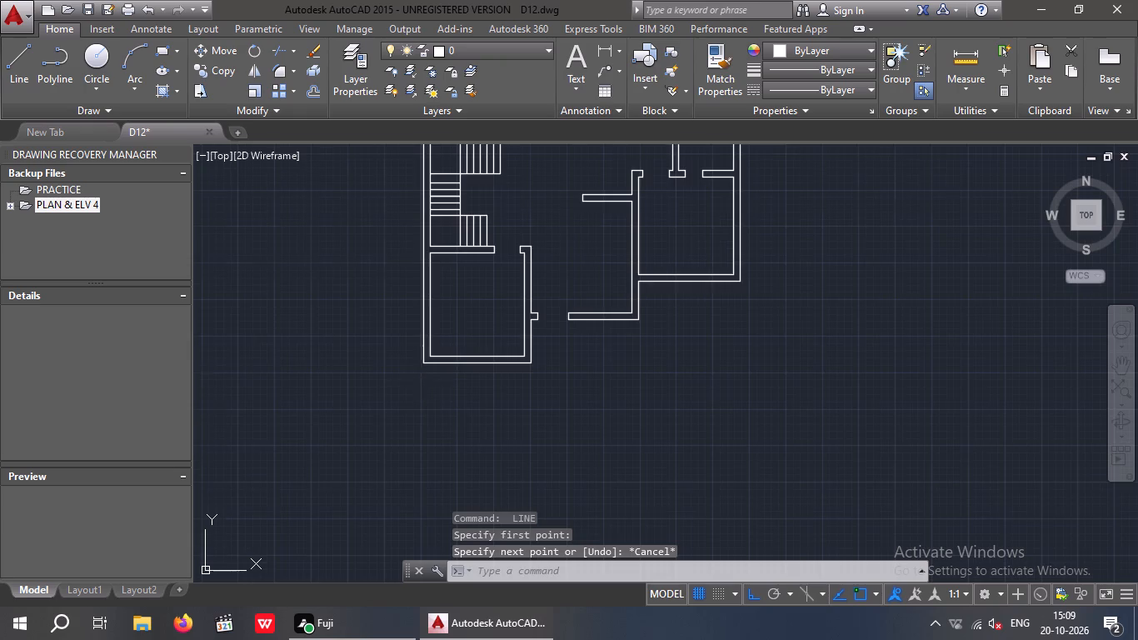
pyautogui.scroll(2, 422, 372)
pyautogui.press('space')
pyautogui.moveTo(418, 341); pyautogui.dragTo(439, 331)
pyautogui.click(445, 315)
pyautogui.press('space')
# Draw a vertical centre line from the midpoint of the lower-left corner diagonal up past the top outer wall.
pyautogui.press('space')
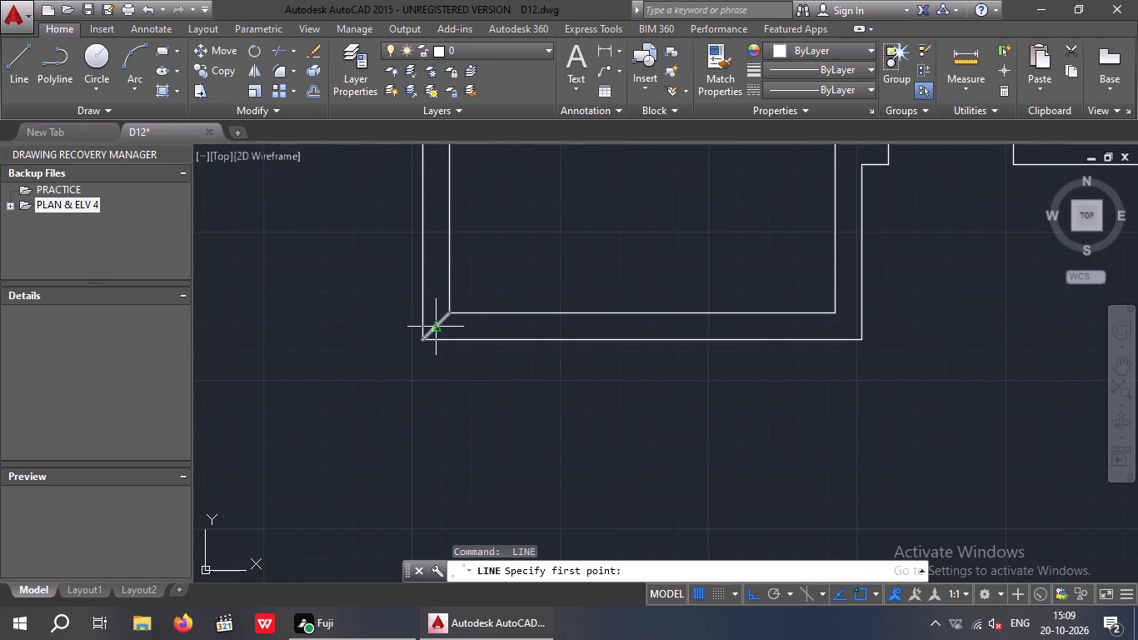
pyautogui.click(436, 326)
pyautogui.scroll(-2, 437, 287)
pyautogui.moveTo(438, 287); pyautogui.dragTo(422, 502, button='middle')
pyautogui.middleClick(419, 509)
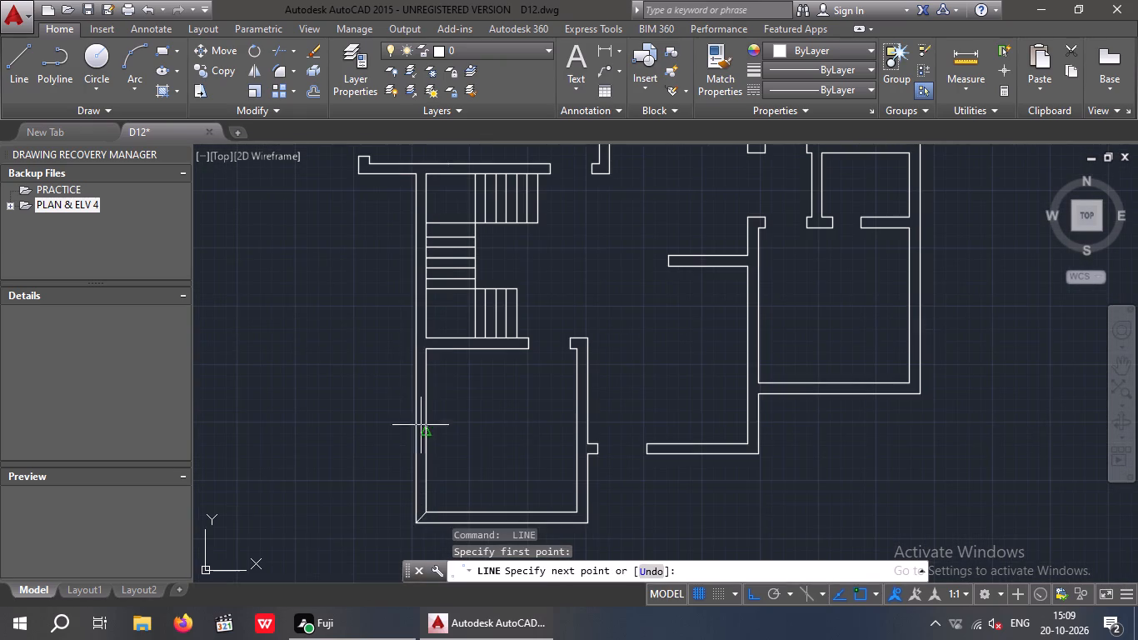
pyautogui.moveTo(421, 244); pyautogui.dragTo(414, 461, button='middle')
pyautogui.moveTo(418, 229); pyautogui.dragTo(407, 457, button='middle')
pyautogui.click(402, 344)
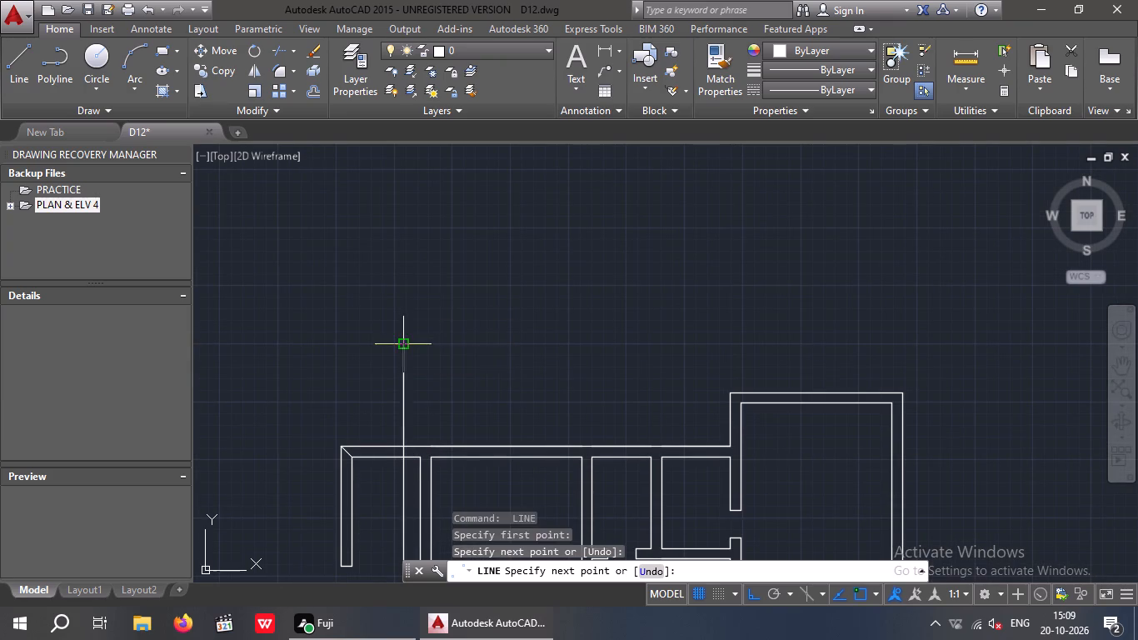
pyautogui.press('space')
# Draw a horizontal centre line from the midpoint of the upper-left corner diagonal to beyond the right outer wall.
pyautogui.moveTo(581, 392); pyautogui.dragTo(551, 342, button='middle')
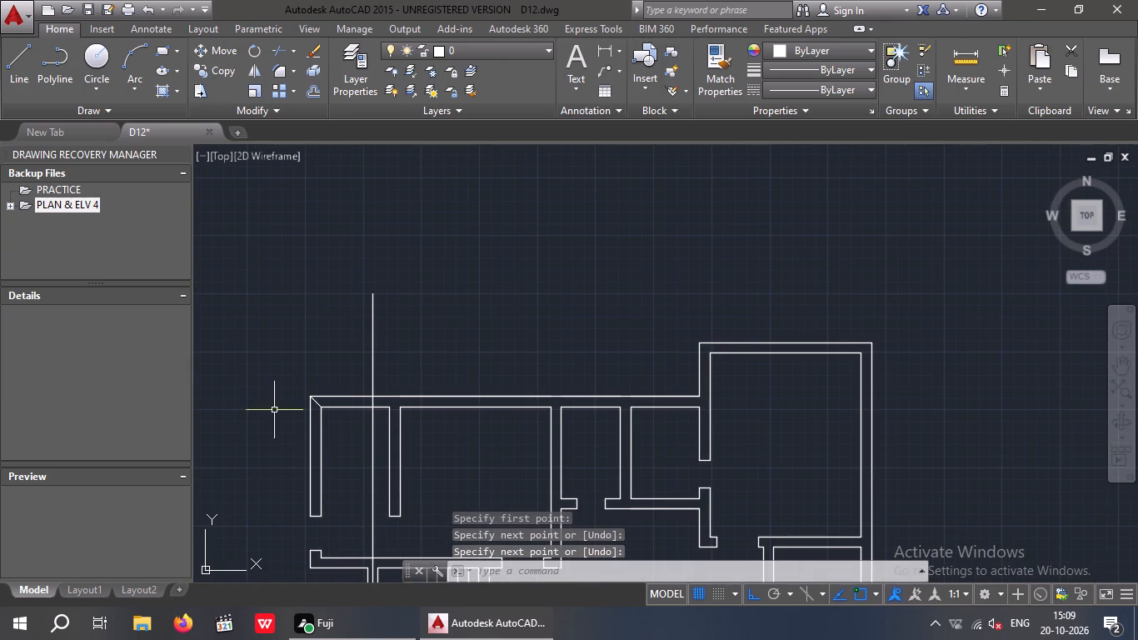
pyautogui.press('space')
pyautogui.scroll(3, 324, 401)
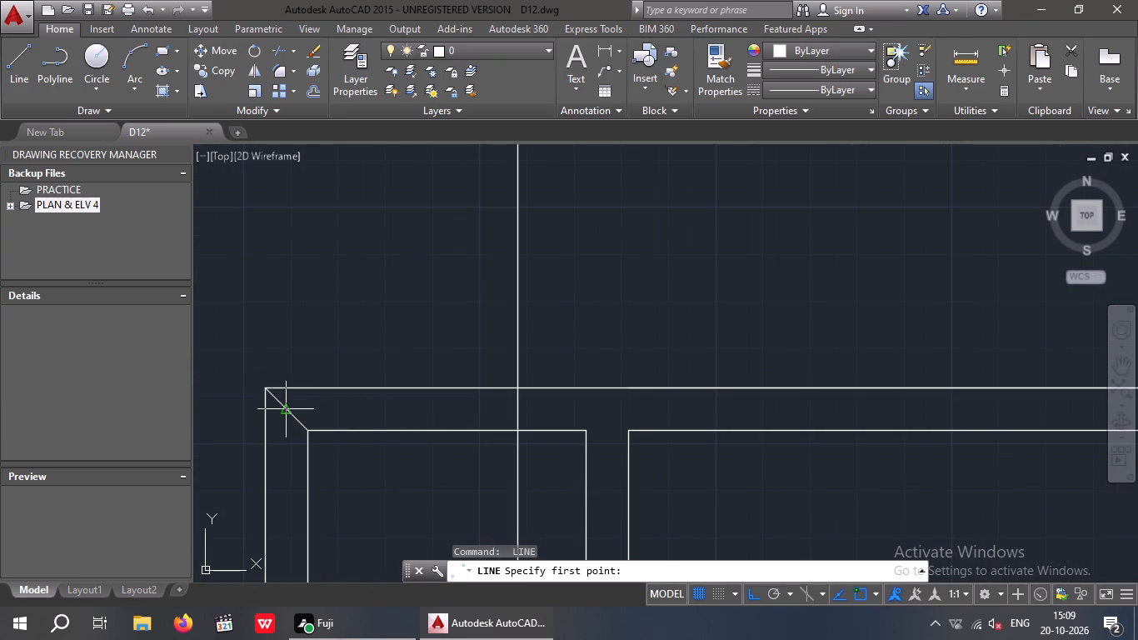
pyautogui.click(288, 412)
pyautogui.scroll(-3, 462, 401)
pyautogui.moveTo(849, 396); pyautogui.dragTo(784, 401, button='middle')
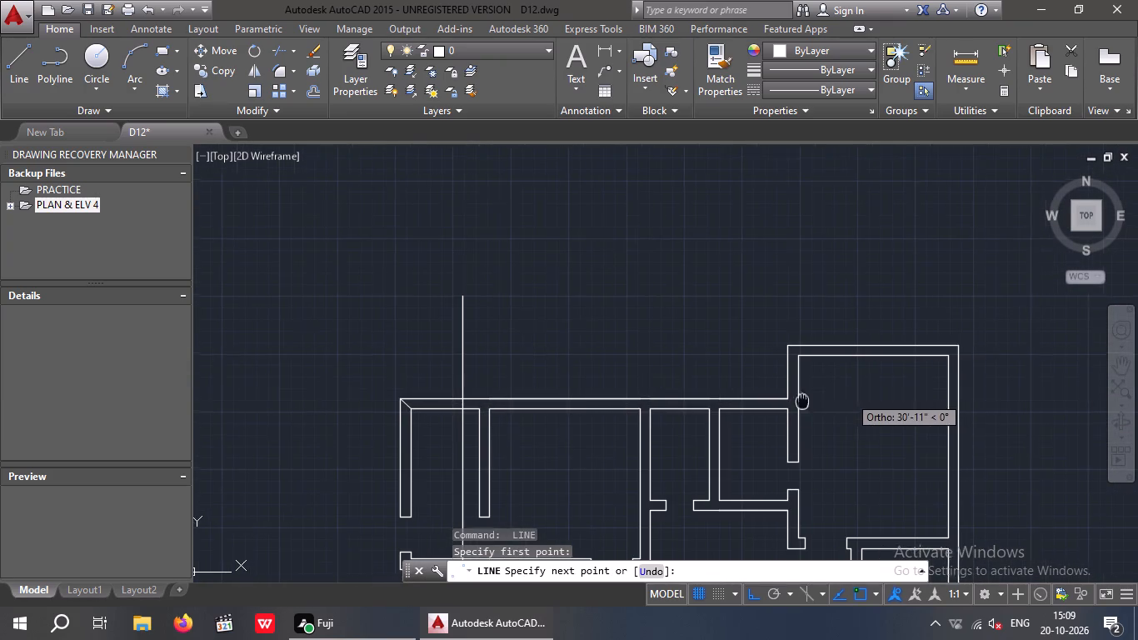
pyautogui.moveTo(784, 401); pyautogui.dragTo(484, 405, button='middle')
pyautogui.click(667, 414)
pyautogui.press('space')
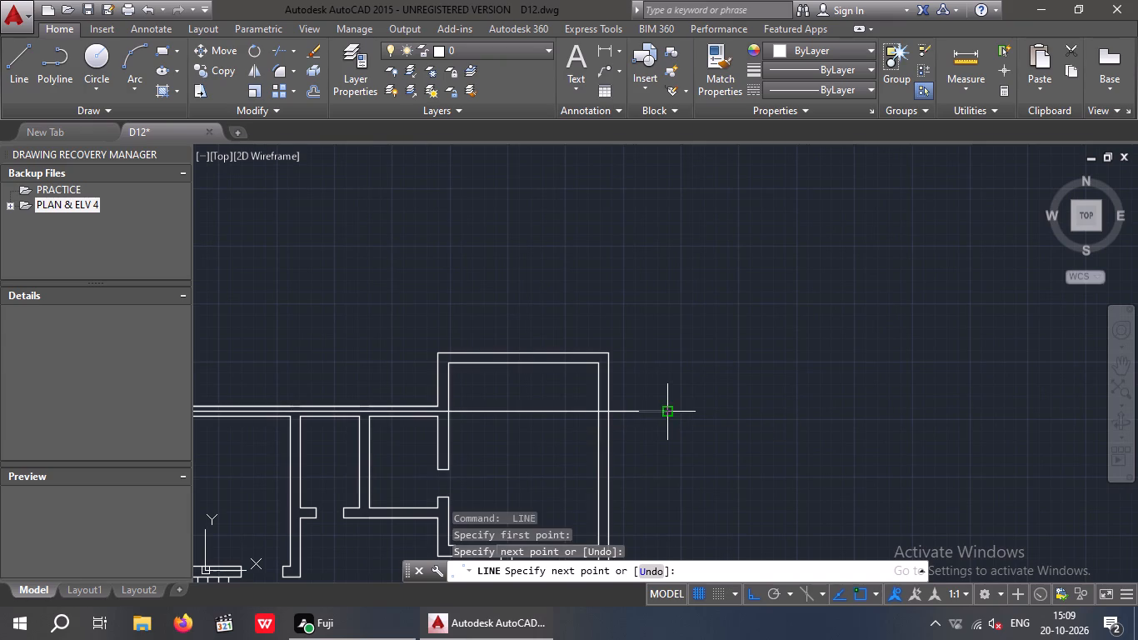
# Draw a diagonal line joining the outer and inner wall corners at the copied plan's upper-right corner.
pyautogui.moveTo(643, 366); pyautogui.dragTo(730, 328, button='middle')
pyautogui.scroll(-2, 736, 325)
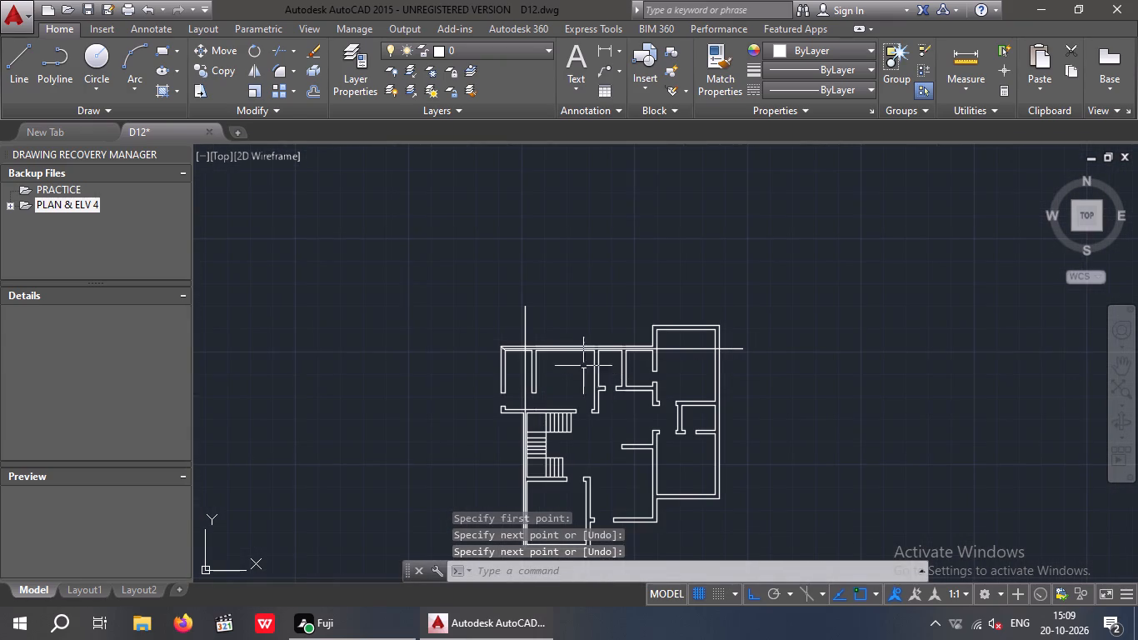
pyautogui.scroll(3, 733, 330)
pyautogui.press('space')
pyautogui.moveTo(677, 312); pyautogui.dragTo(669, 321)
pyautogui.click(656, 326)
pyautogui.press('space')
# Draw a vertical centre line about 40'-1" down from the midpoint of the upper-right corner diagonal, past the lower-right room.
pyautogui.press('space')
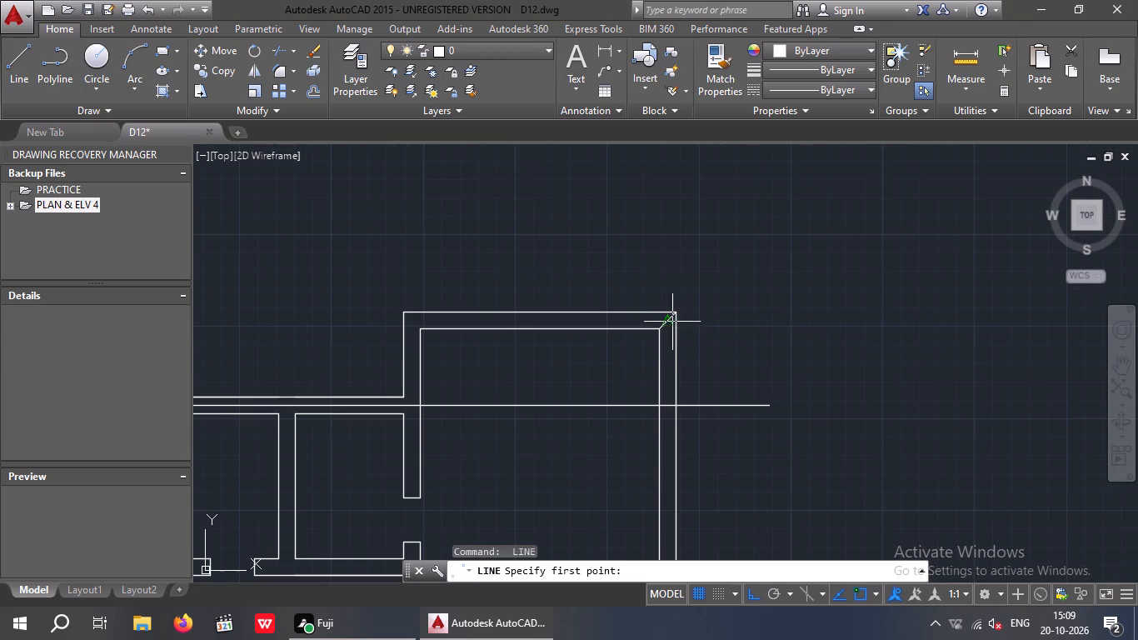
pyautogui.click(665, 322)
pyautogui.scroll(-2, 661, 334)
pyautogui.moveTo(691, 480); pyautogui.dragTo(689, 466, button='middle')
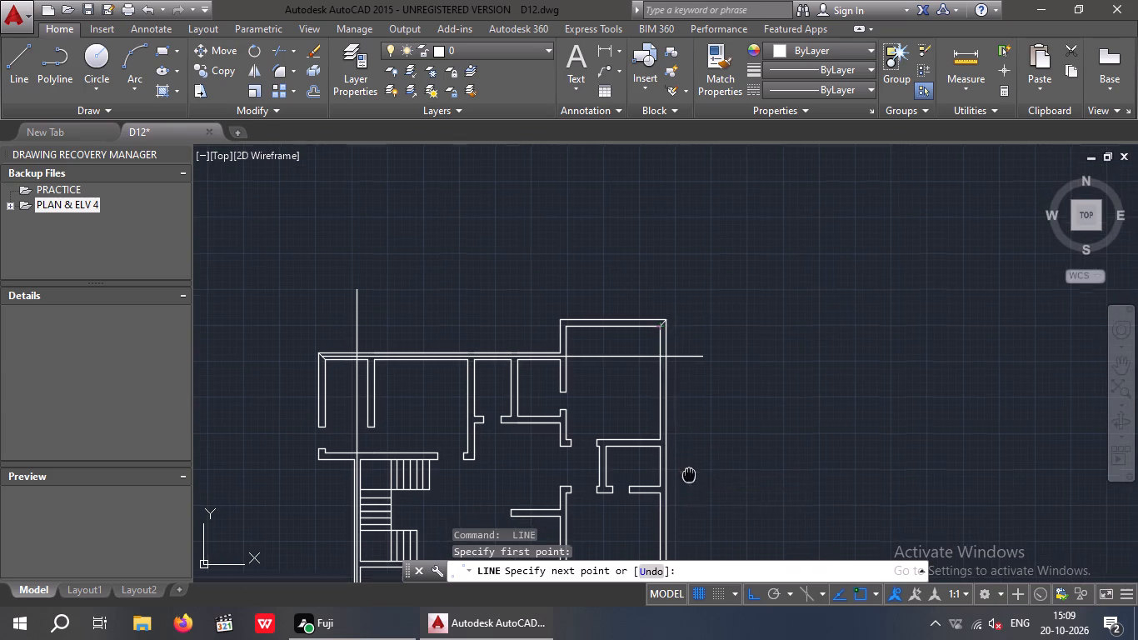
pyautogui.moveTo(689, 466); pyautogui.dragTo(688, 279, button='middle')
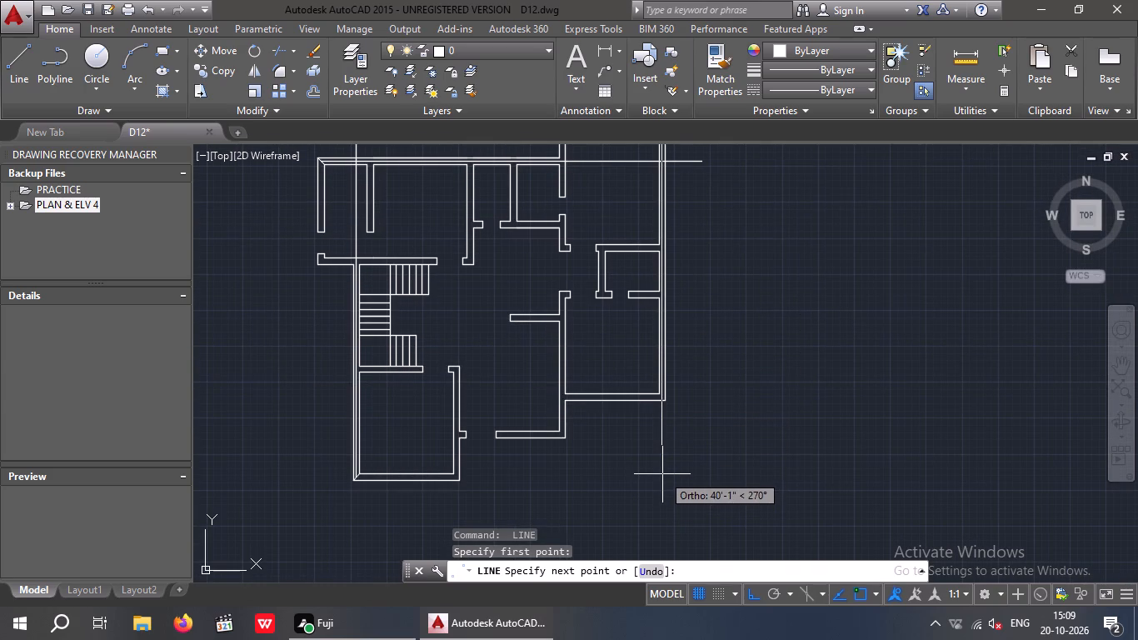
pyautogui.click(662, 474)
pyautogui.press('space')
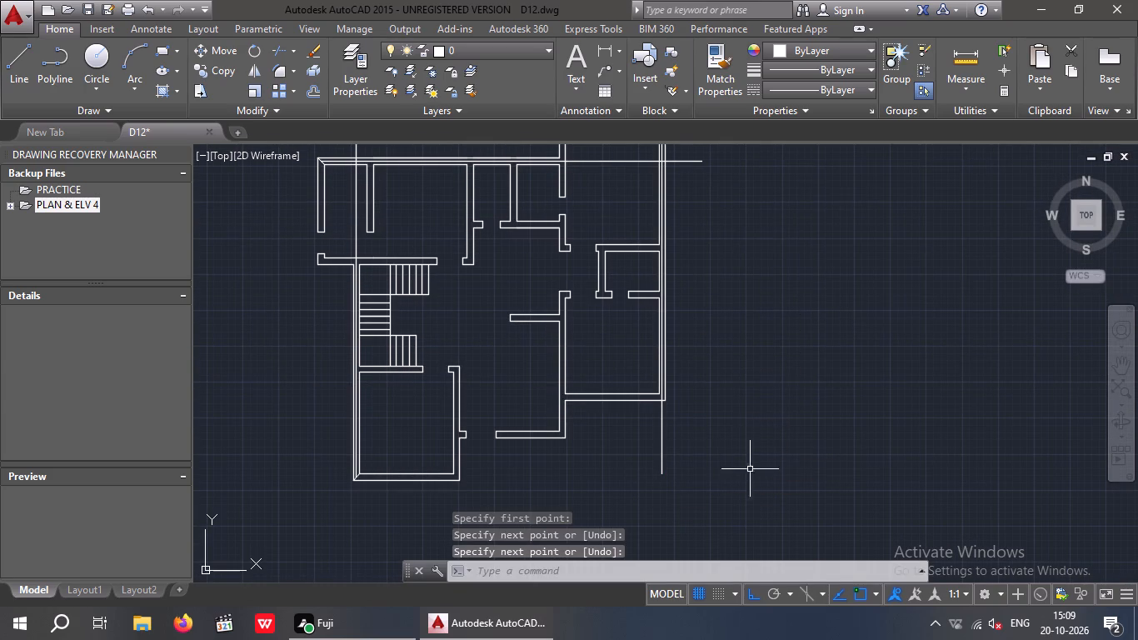
# Draw a horizontal centre line from the midpoint of the lower-left corner diagonal to beyond the right outer wall.
pyautogui.moveTo(577, 482); pyautogui.dragTo(652, 411, button='middle')
pyautogui.press('space')
pyautogui.scroll(2, 429, 416)
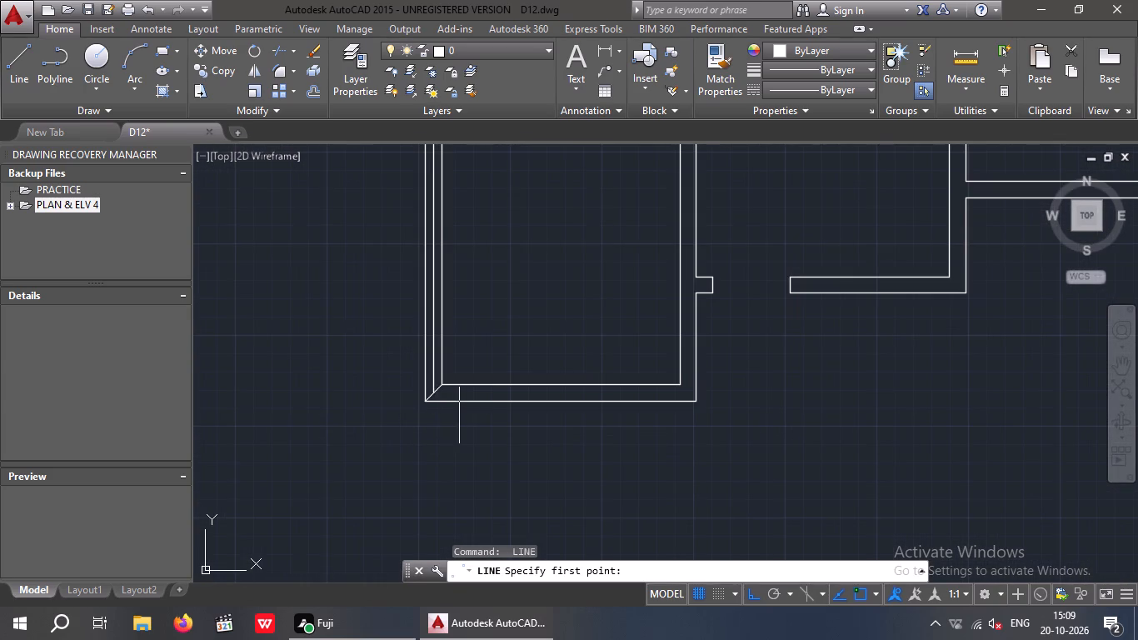
pyautogui.moveTo(433, 393); pyautogui.dragTo(475, 393)
pyautogui.moveTo(838, 391); pyautogui.dragTo(358, 411, button='middle')
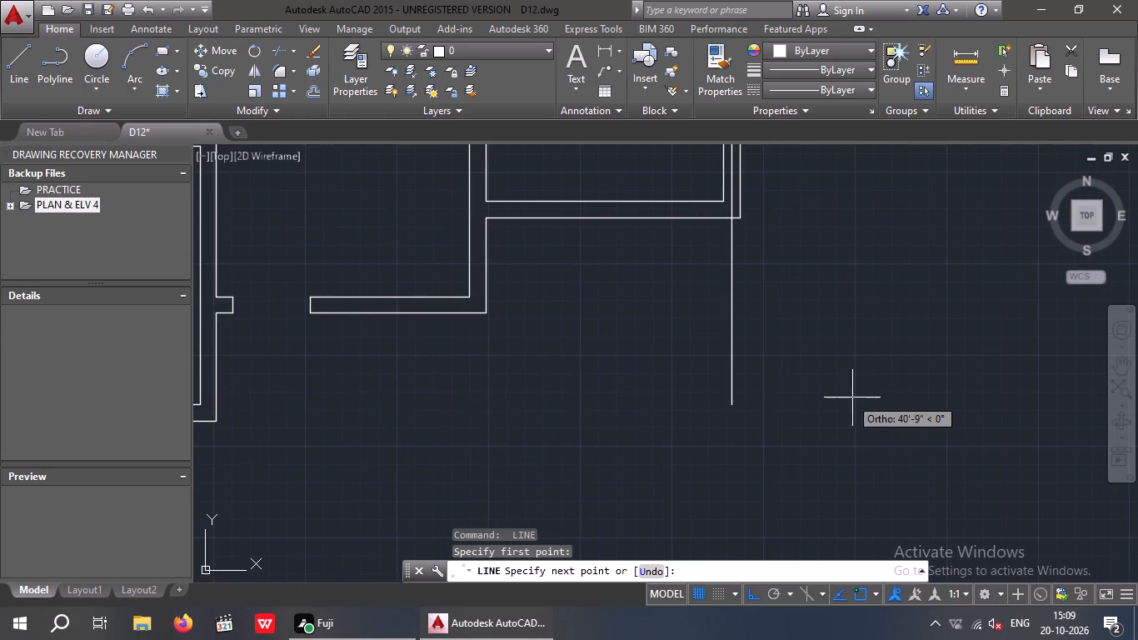
pyautogui.click(881, 399)
pyautogui.press('space')
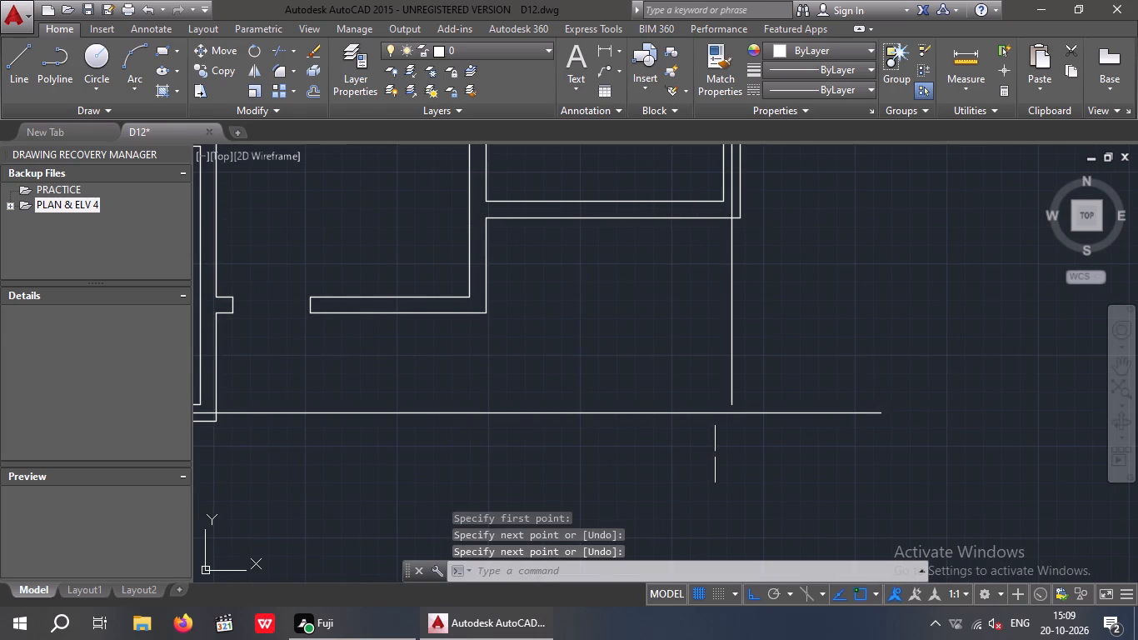
# Extend the right wall's vertical centre line down to the bottom horizontal centre line.
pyautogui.press('Escape')
pyautogui.press('Escape')
pyautogui.press('e')
pyautogui.press('x')
pyautogui.press('space')
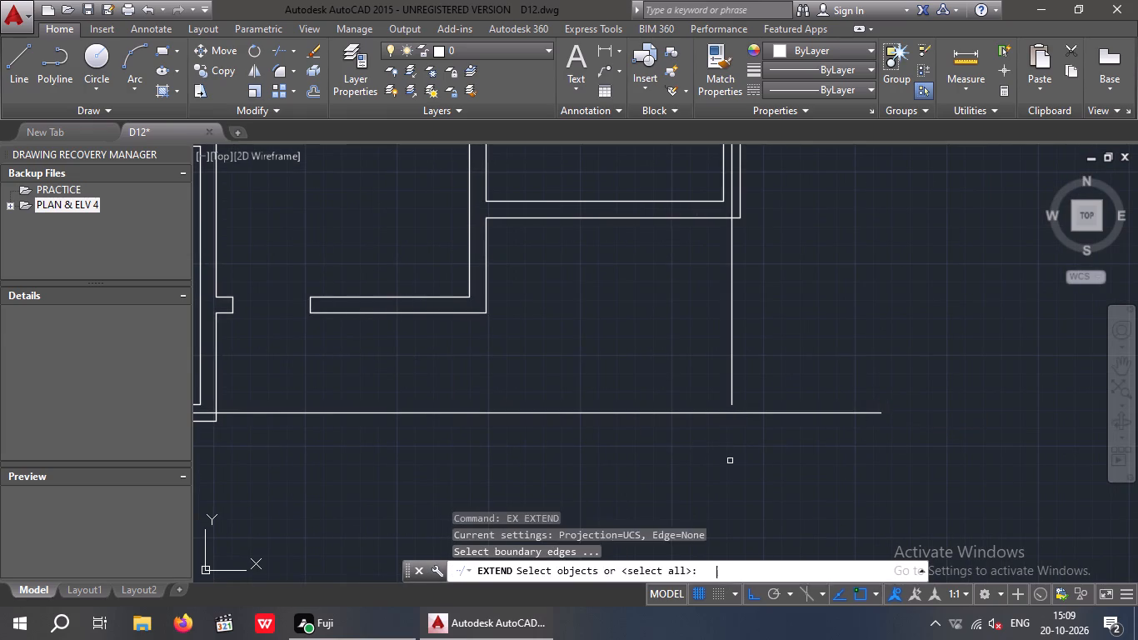
pyautogui.press('space')
pyautogui.moveTo(766, 319); pyautogui.dragTo(674, 365)
pyautogui.click(670, 366)
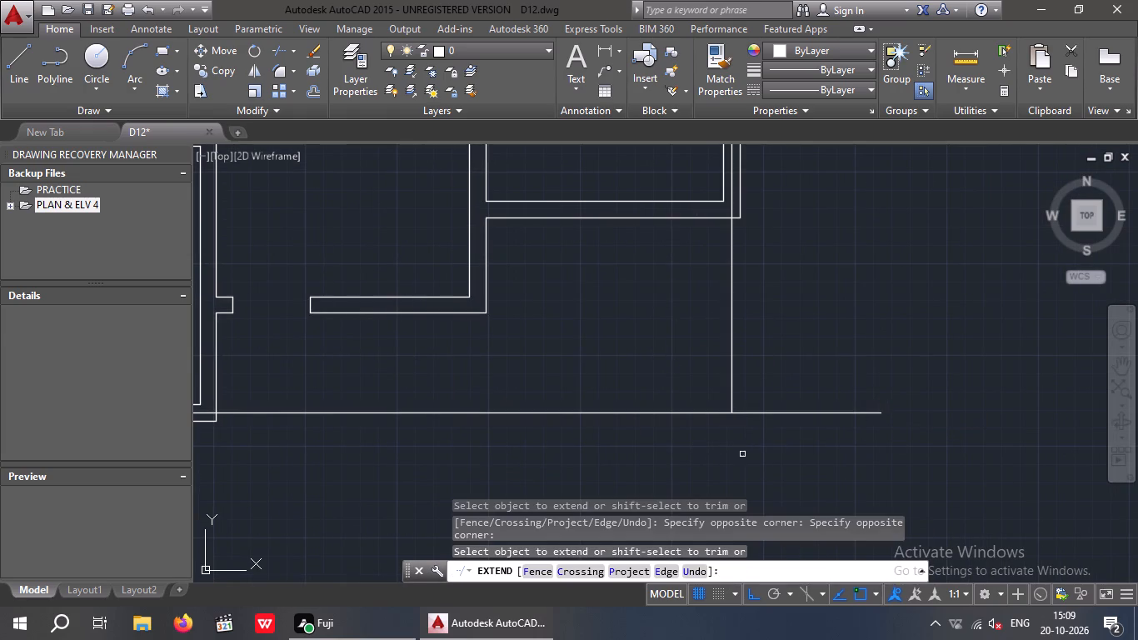
pyautogui.scroll(-2, 741, 441)
pyautogui.press('Escape')
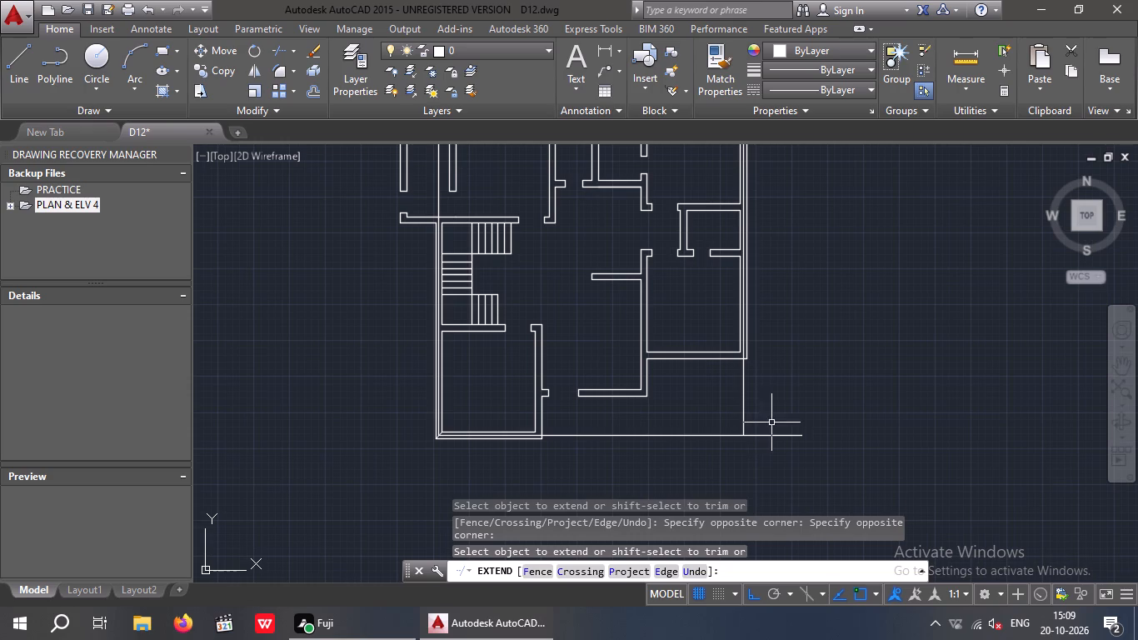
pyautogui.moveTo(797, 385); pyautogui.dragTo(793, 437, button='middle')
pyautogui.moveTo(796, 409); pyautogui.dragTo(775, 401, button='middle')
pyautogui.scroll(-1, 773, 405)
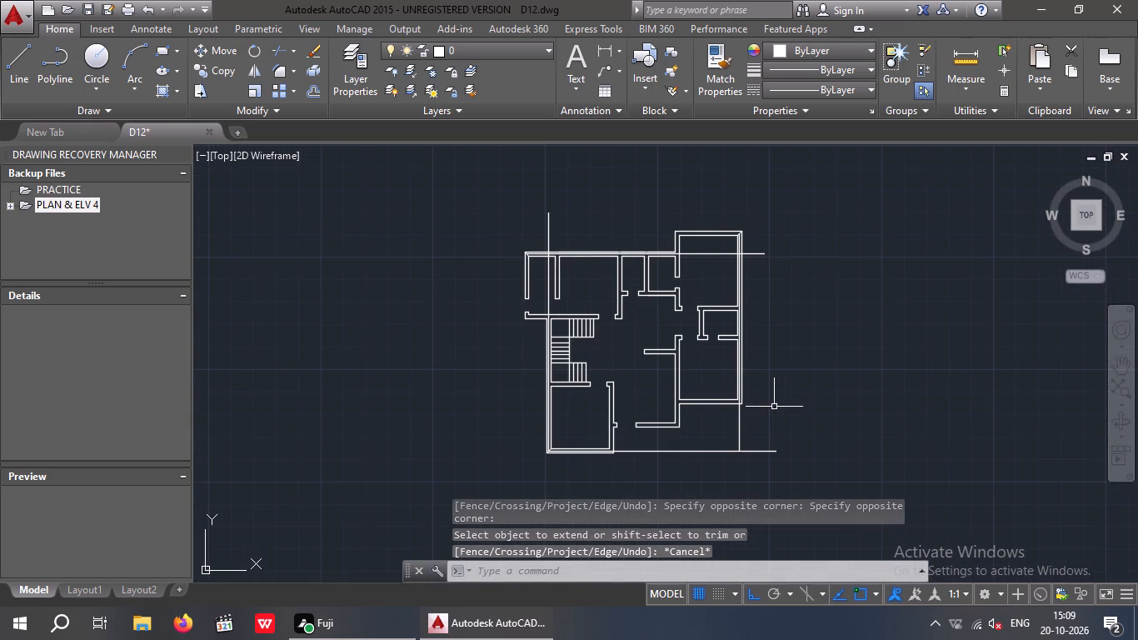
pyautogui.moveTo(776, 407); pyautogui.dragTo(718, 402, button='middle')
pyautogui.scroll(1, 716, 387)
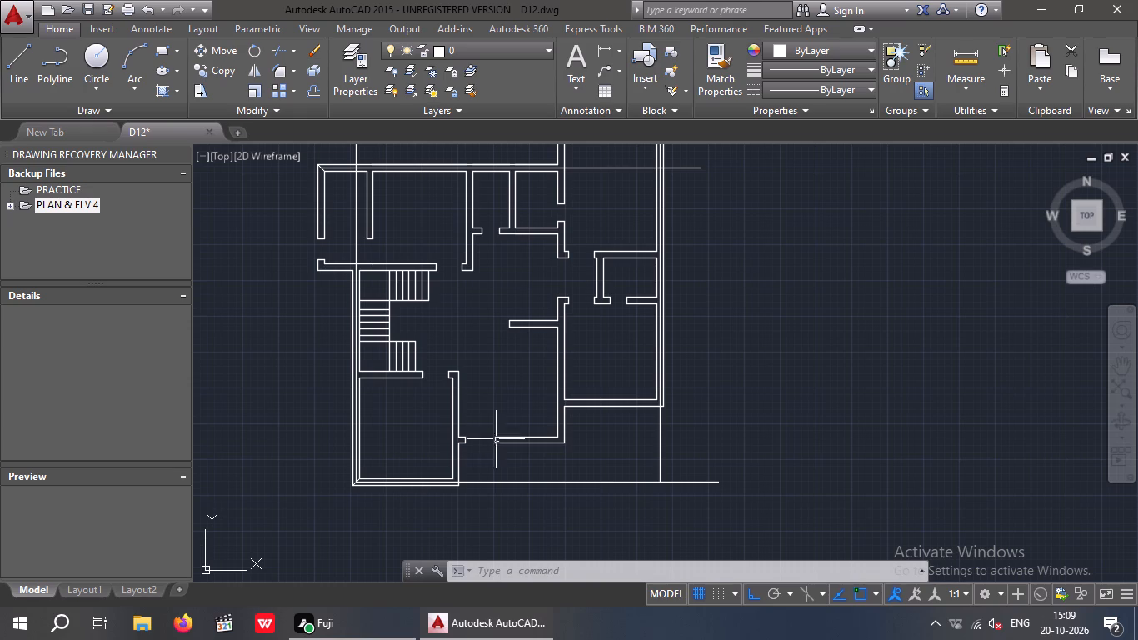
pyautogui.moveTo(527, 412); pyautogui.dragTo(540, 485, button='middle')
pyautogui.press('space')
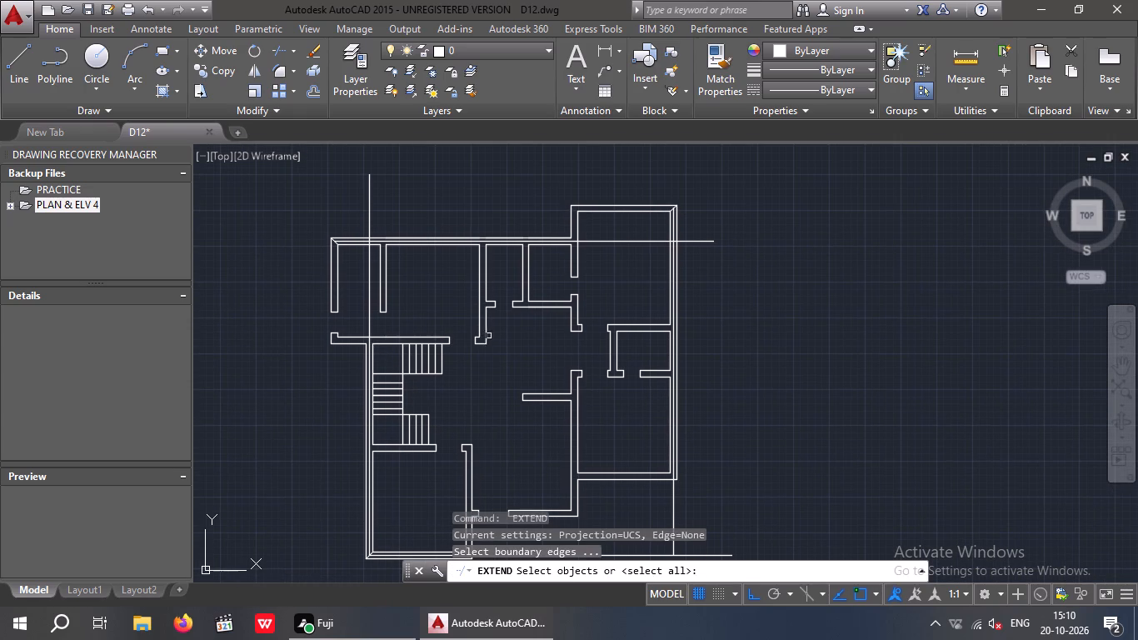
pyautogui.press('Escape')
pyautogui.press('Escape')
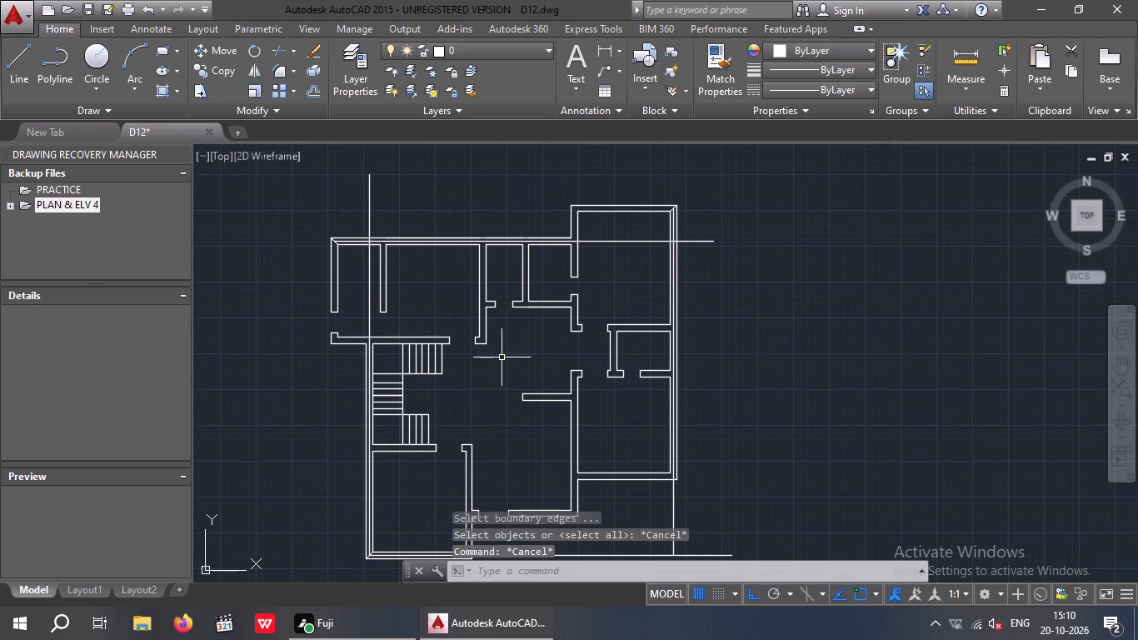
# Draw a diagonal line joining the inner and outer wall corners at the upper-left corner of the projecting upper-right room.
pyautogui.press('l')
pyautogui.press('space')
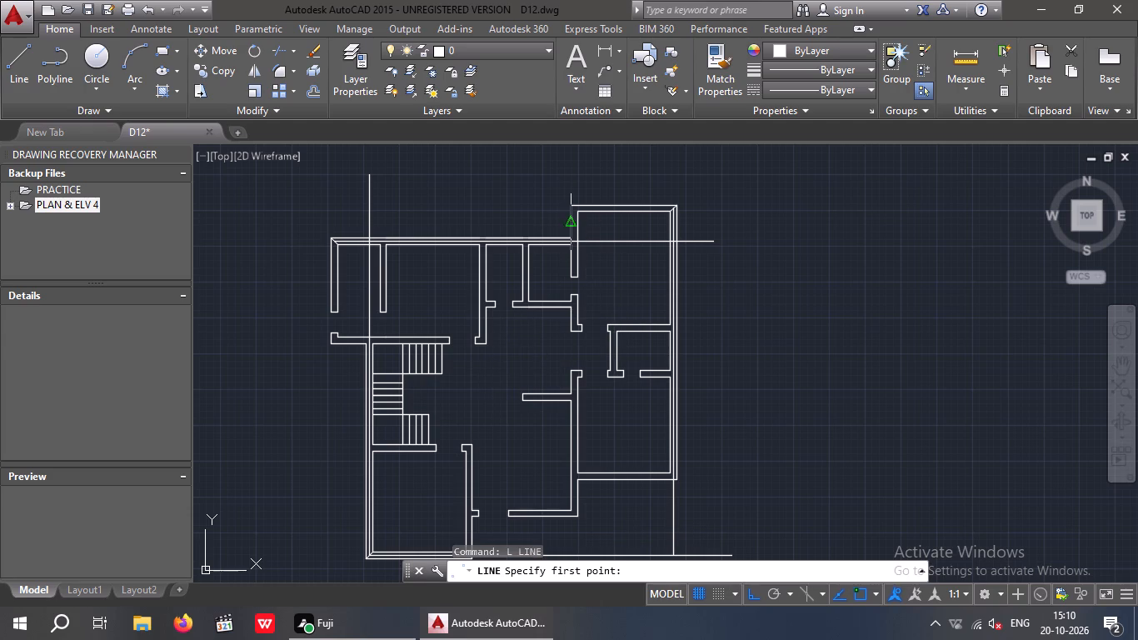
pyautogui.scroll(3, 562, 203)
pyautogui.click(618, 242)
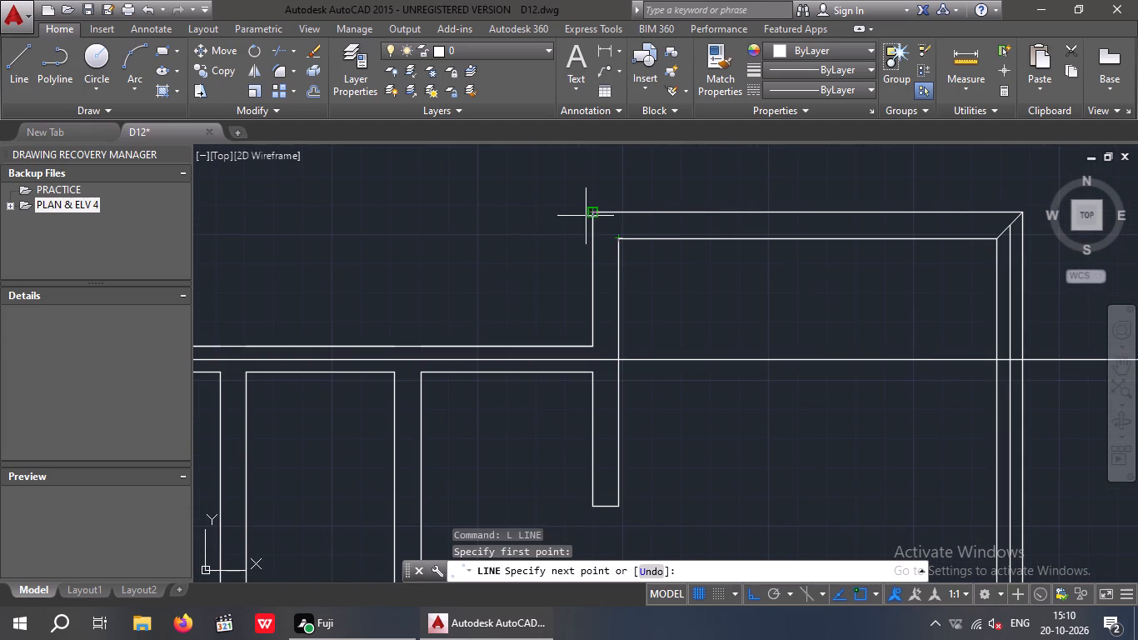
pyautogui.click(592, 218)
pyautogui.press('space')
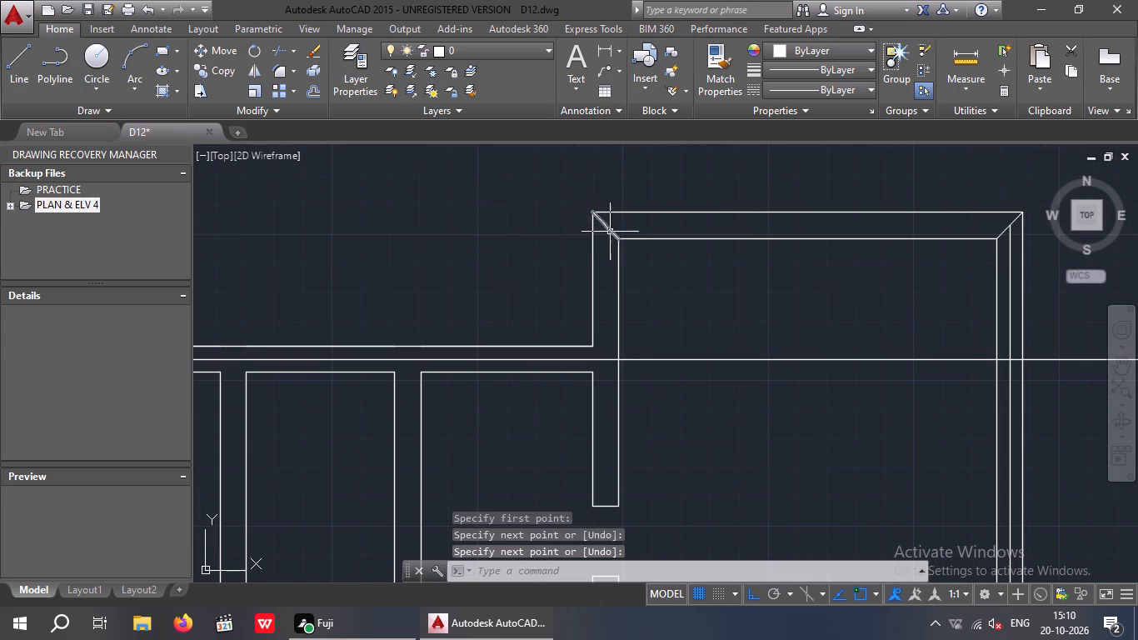
# Draw a vertical centre line about 42' down from the midpoint of that new corner diagonal, past the bottom horizontal centre line.
pyautogui.press('space')
pyautogui.moveTo(609, 227); pyautogui.dragTo(612, 237)
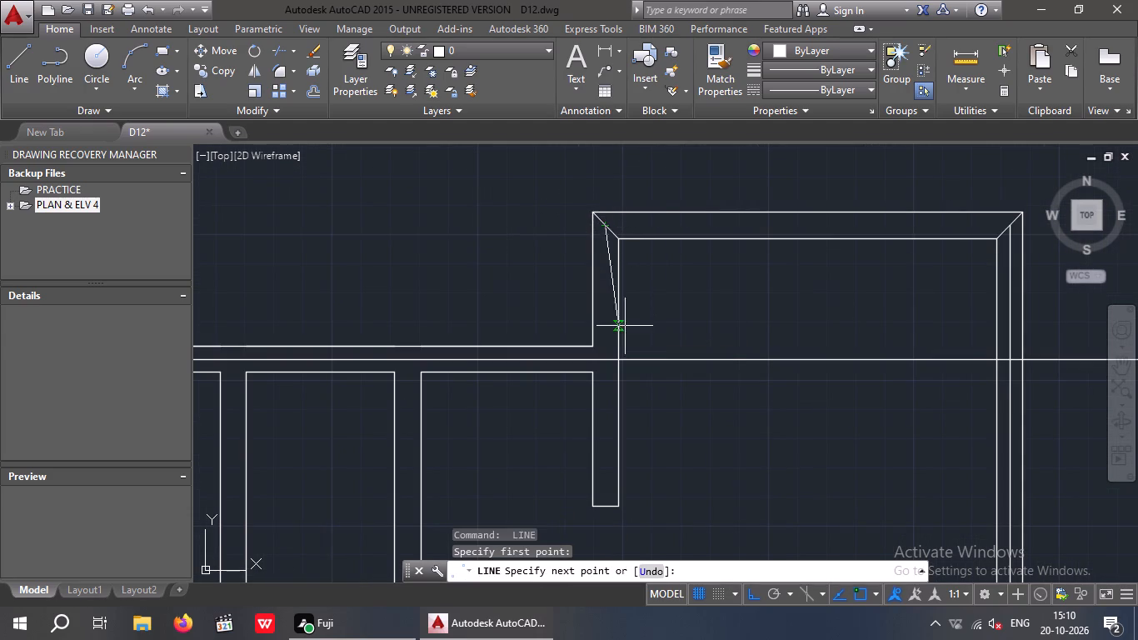
pyautogui.moveTo(628, 346); pyautogui.dragTo(616, 265, button='middle')
pyautogui.scroll(-2, 614, 262)
pyautogui.moveTo(610, 434); pyautogui.dragTo(613, 310, button='middle')
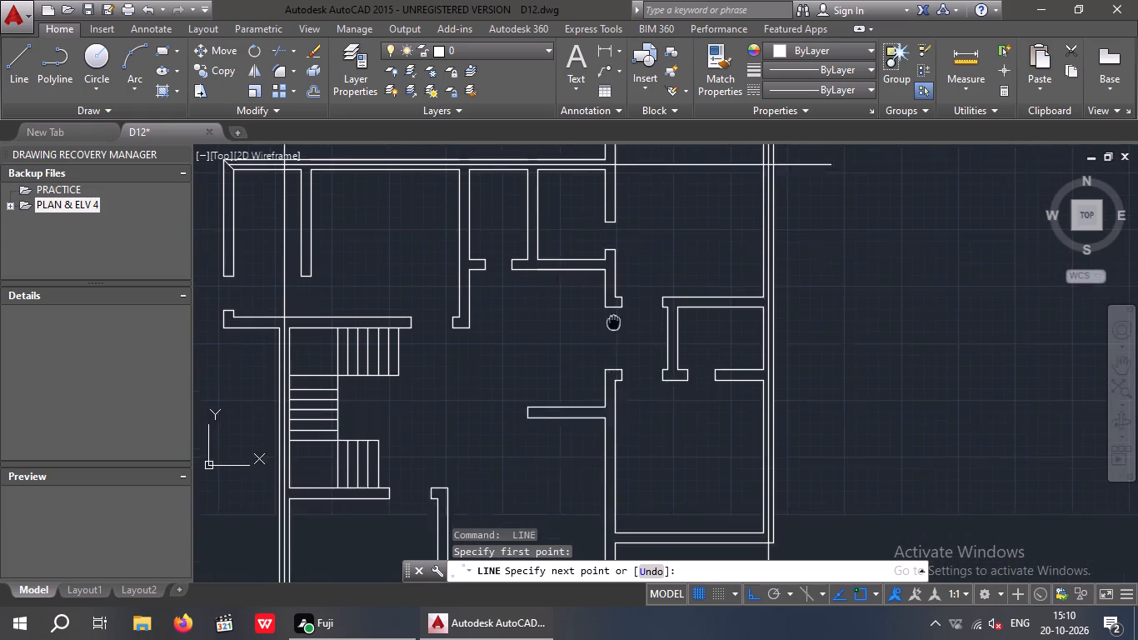
pyautogui.moveTo(615, 462); pyautogui.dragTo(631, 322, button='middle')
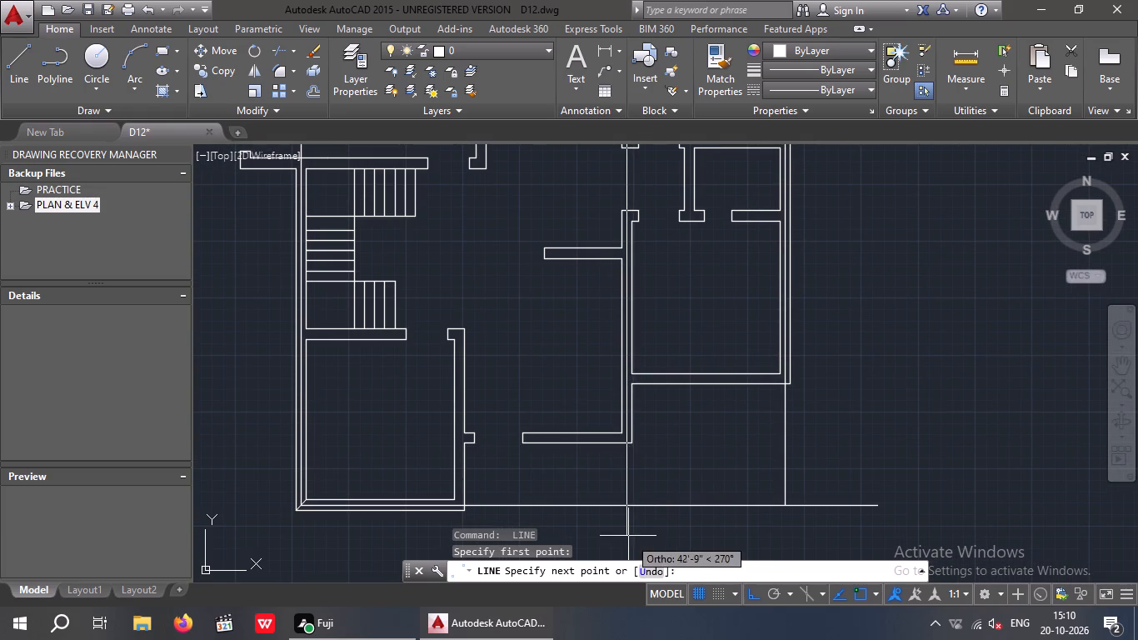
pyautogui.click(625, 527)
pyautogui.press('space')
# Draw a short horizontal line across the top of the middle interior wall, joining its two faces just below the top outer wall.
pyautogui.moveTo(544, 444); pyautogui.dragTo(615, 471, button='middle')
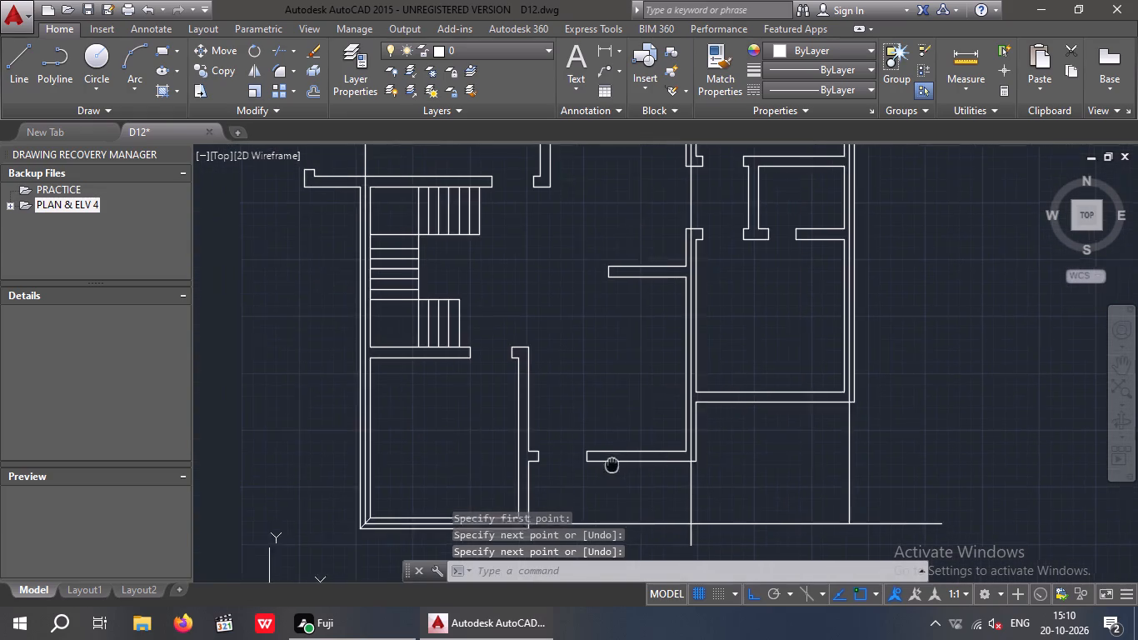
pyautogui.scroll(-1, 606, 447)
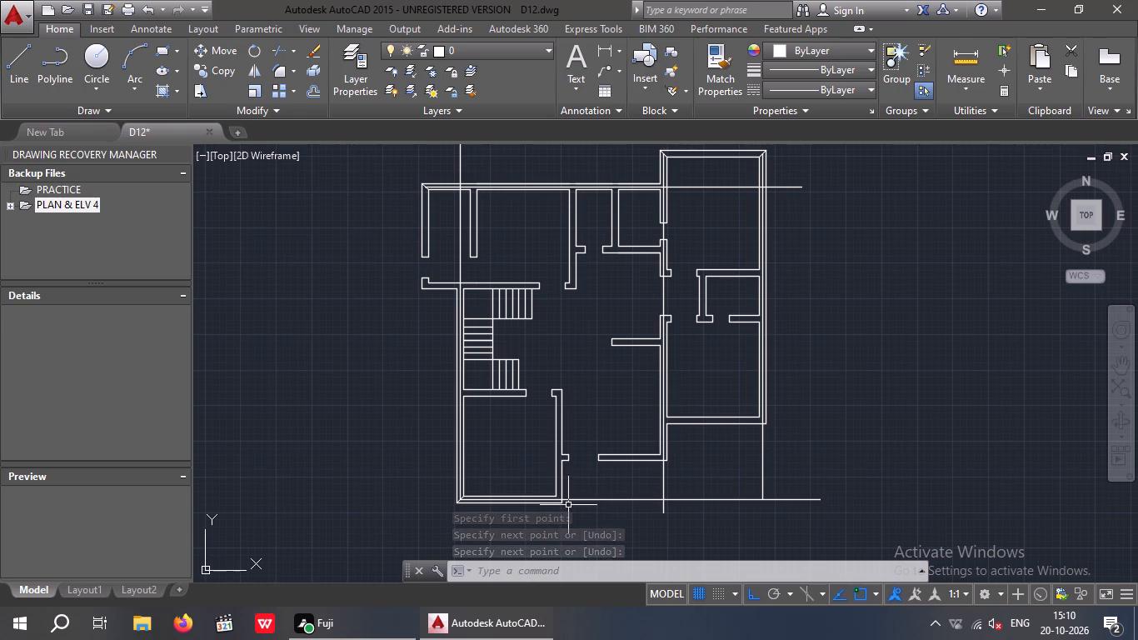
pyautogui.scroll(3, 565, 501)
pyautogui.moveTo(569, 477); pyautogui.dragTo(585, 407, button='middle')
pyautogui.scroll(-2, 584, 407)
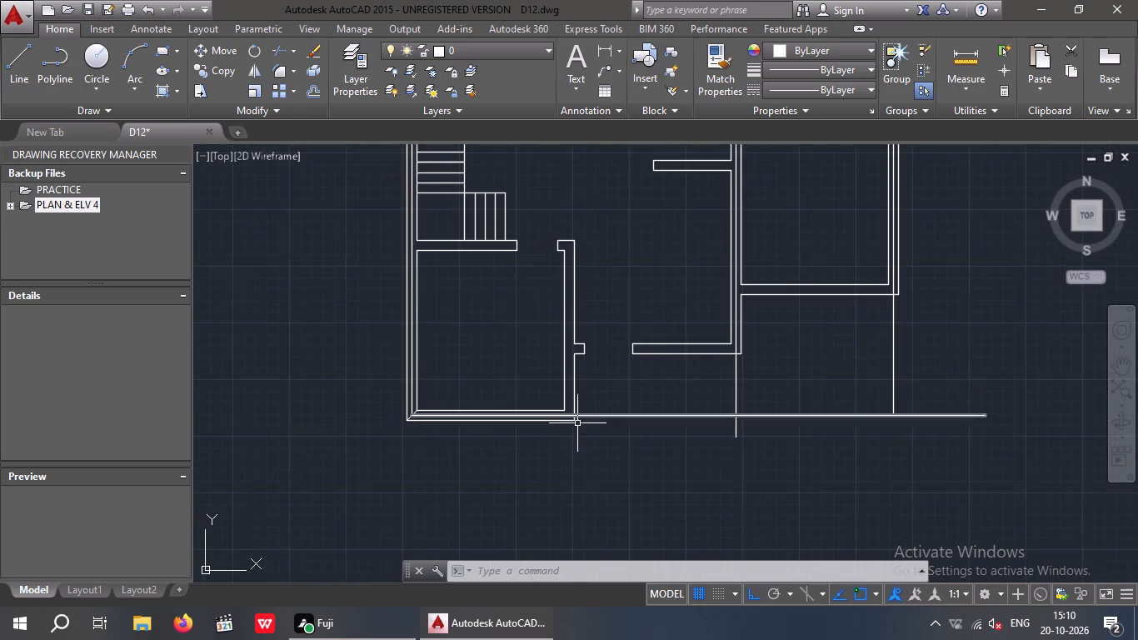
pyautogui.moveTo(577, 425); pyautogui.dragTo(589, 522, button='middle')
pyautogui.scroll(-1, 580, 427)
pyautogui.moveTo(592, 382); pyautogui.dragTo(599, 471, button='middle')
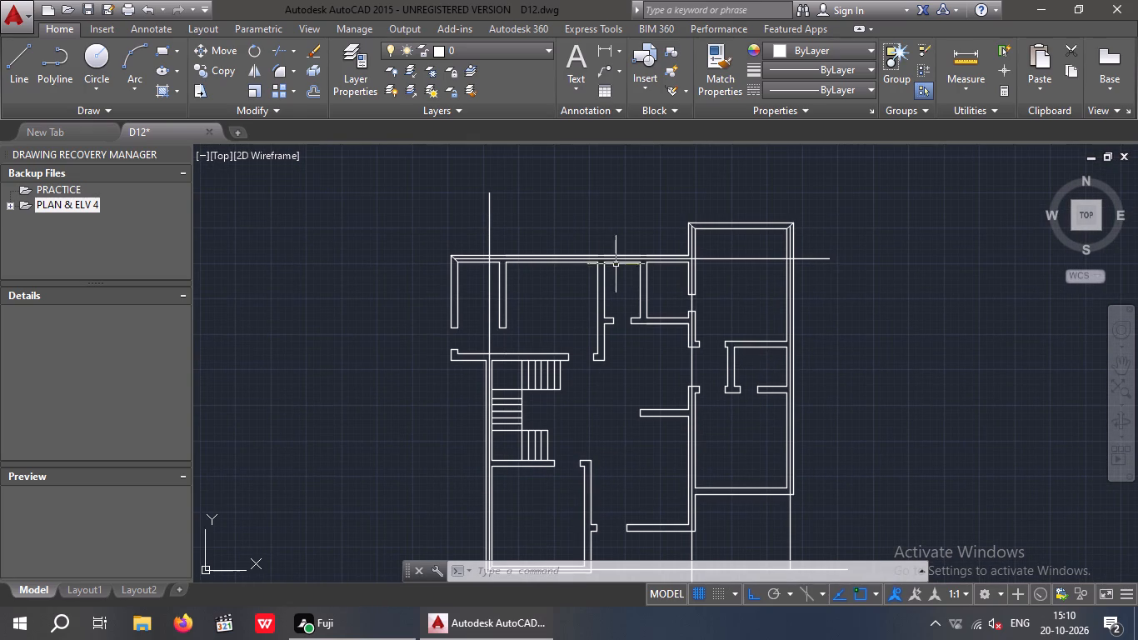
pyautogui.scroll(5, 611, 258)
pyautogui.press('space')
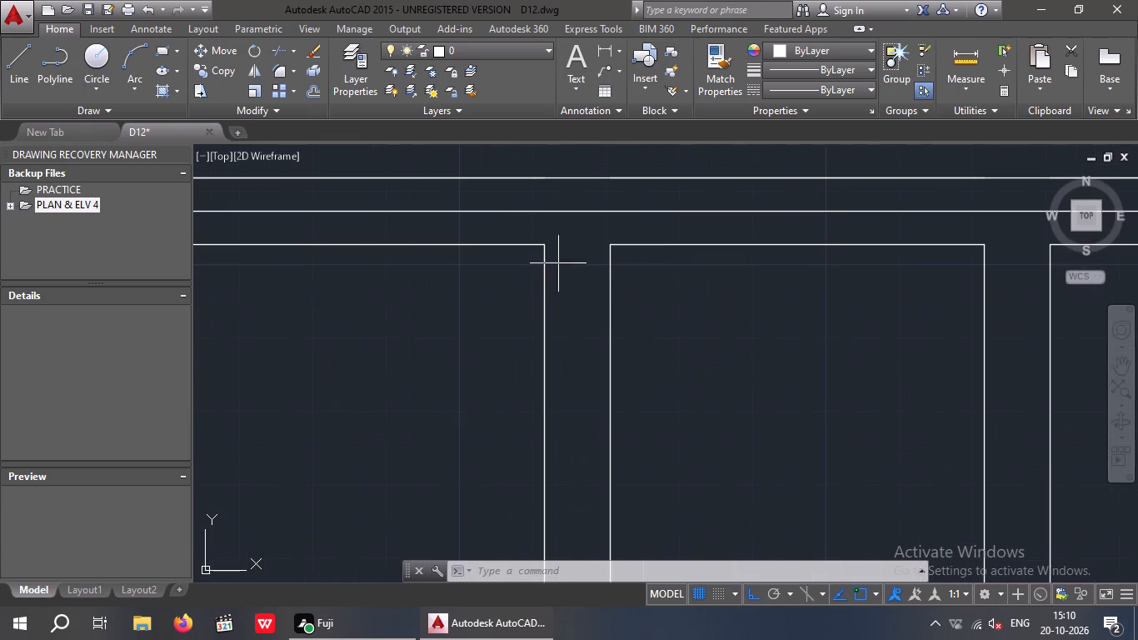
pyautogui.moveTo(545, 246); pyautogui.dragTo(553, 247)
pyautogui.click(610, 247)
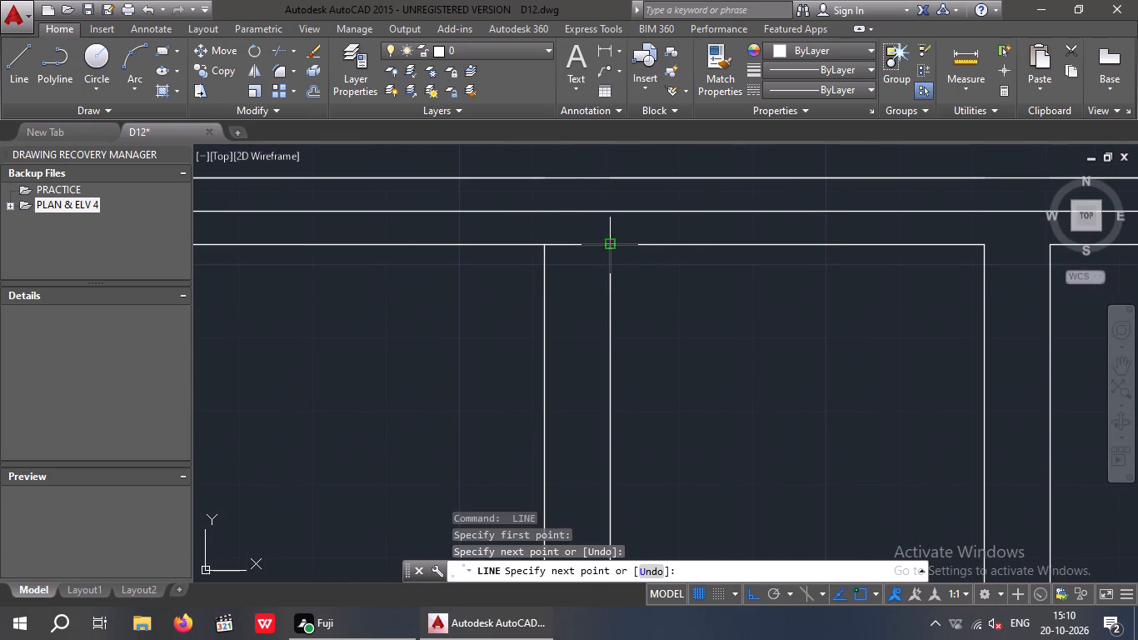
pyautogui.press('space')
# Draw a vertical centre line from the midpoint of the middle interior wall's short joining line down past the bottom horizontal centre line.
pyautogui.press('space')
pyautogui.click(581, 247)
pyautogui.scroll(-3, 589, 261)
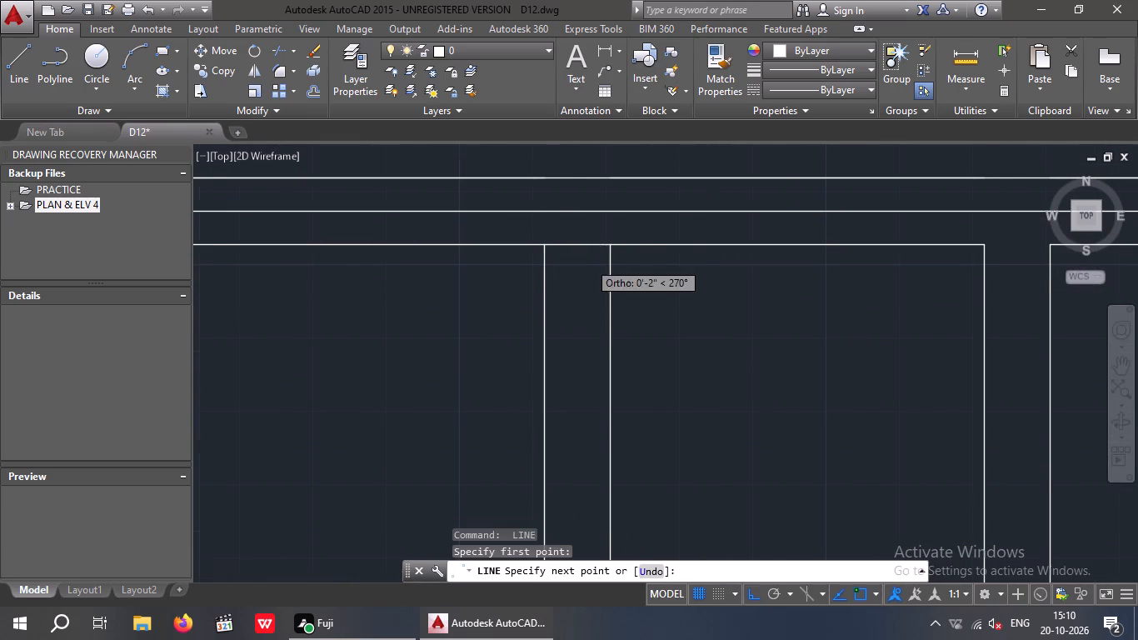
pyautogui.moveTo(591, 408); pyautogui.dragTo(578, 266, button='middle')
pyautogui.scroll(-2, 580, 273)
pyautogui.moveTo(592, 388); pyautogui.dragTo(592, 372, button='middle')
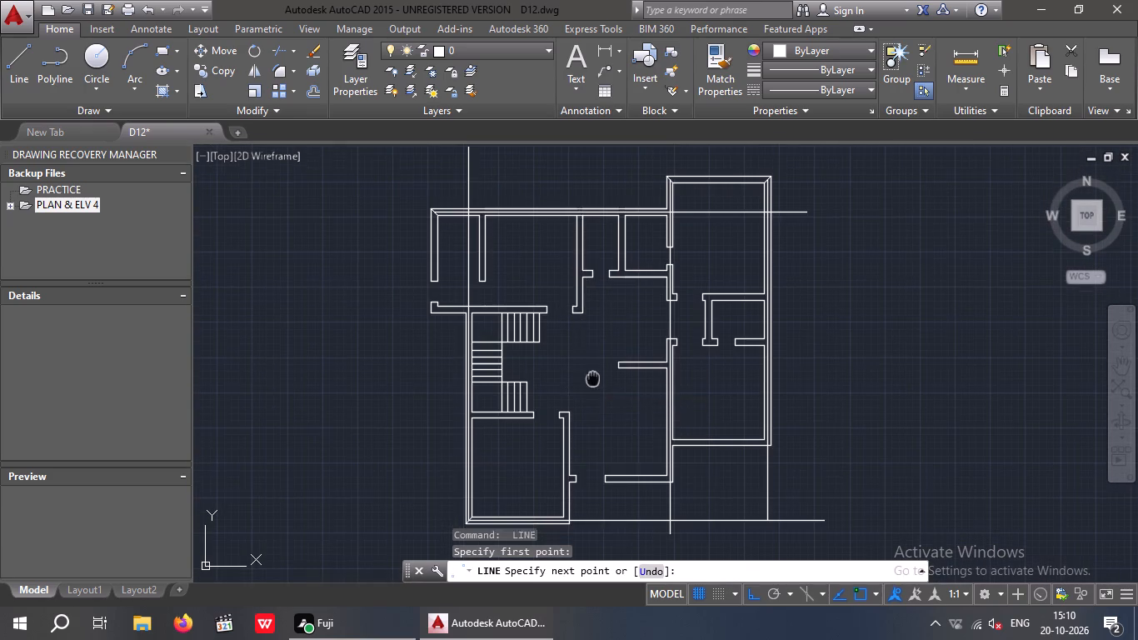
pyautogui.moveTo(592, 372); pyautogui.dragTo(597, 300, button='middle')
pyautogui.click(591, 472)
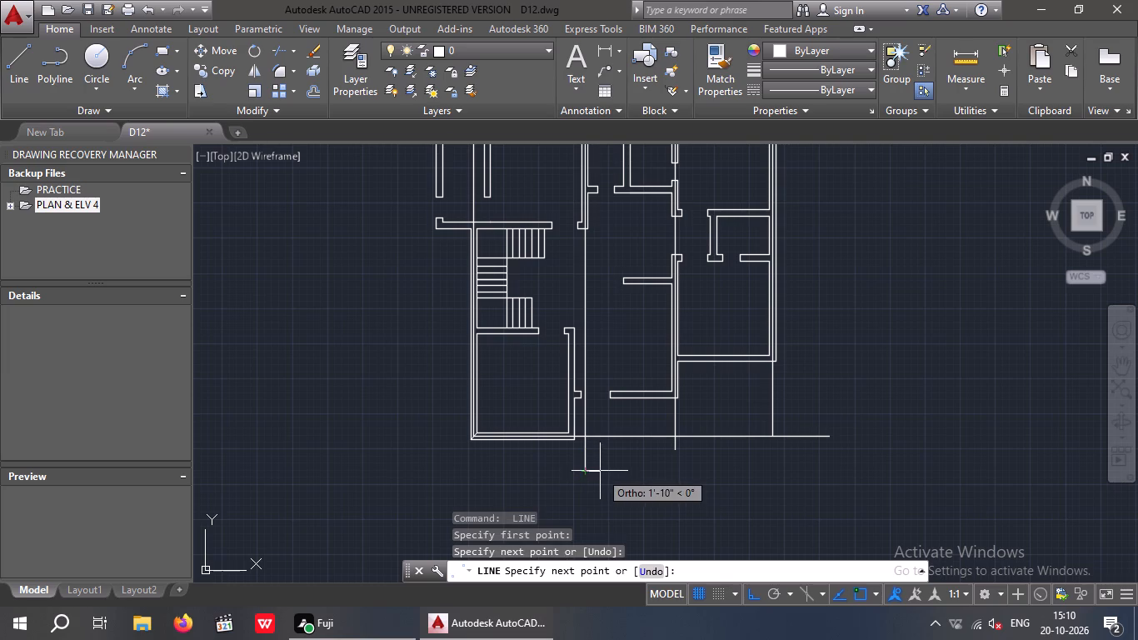
pyautogui.press('space')
# Draw a short horizontal line across the lower-left room's right wall, from its inner bottom corner to the outer face.
pyautogui.moveTo(604, 340); pyautogui.dragTo(609, 355, button='middle')
pyautogui.scroll(3, 575, 452)
pyautogui.press('space')
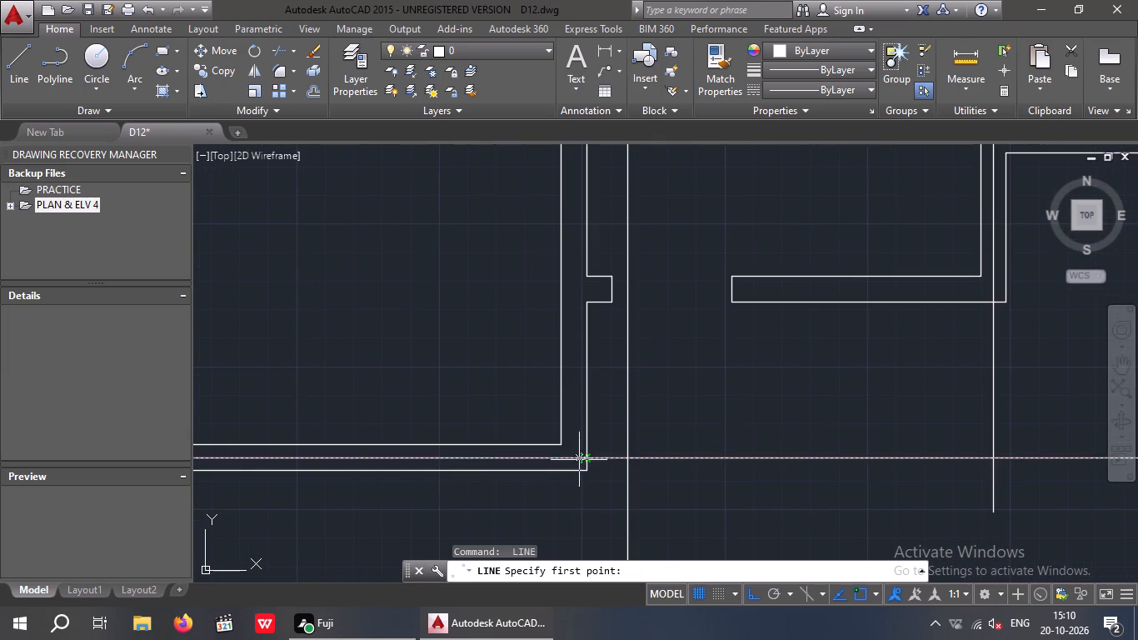
pyautogui.moveTo(565, 444); pyautogui.dragTo(589, 442)
pyautogui.click(589, 446)
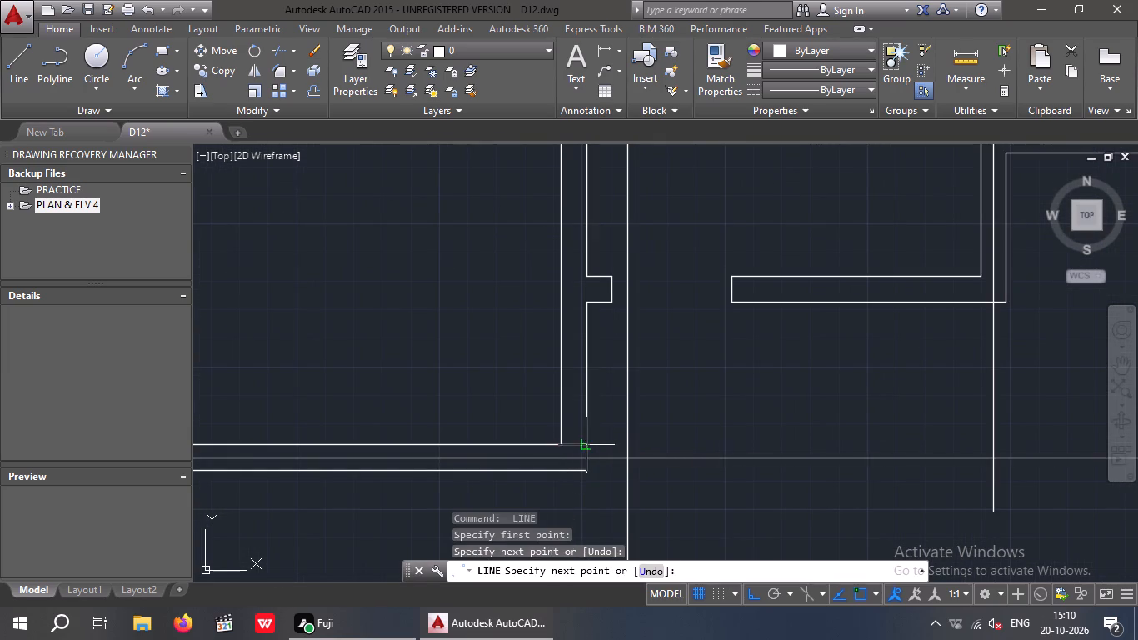
pyautogui.press('space')
# Draw a vertical centre line about 43'-11" up from the midpoint of the lower-left room's short joining line, past the top outer wall.
pyautogui.press('space')
pyautogui.click(577, 447)
pyautogui.scroll(-2, 582, 353)
pyautogui.moveTo(586, 376); pyautogui.dragTo(596, 511, button='middle')
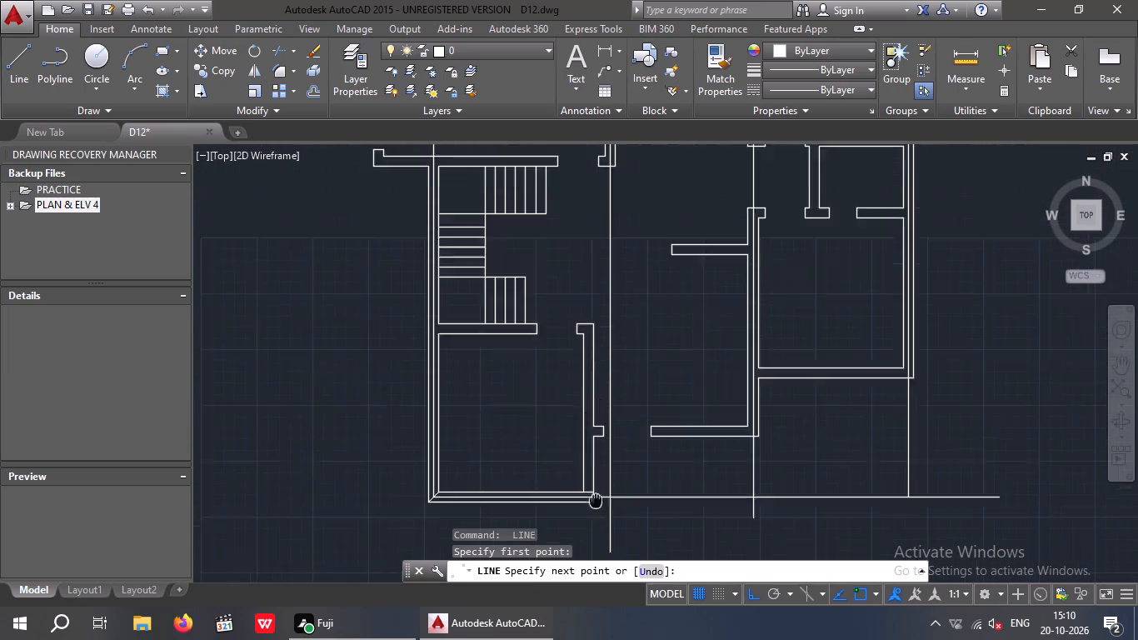
pyautogui.moveTo(596, 511); pyautogui.dragTo(596, 610, button='middle')
pyautogui.scroll(-1, 596, 607)
pyautogui.scroll(-1, 586, 305)
pyautogui.moveTo(586, 309); pyautogui.dragTo(577, 519, button='middle')
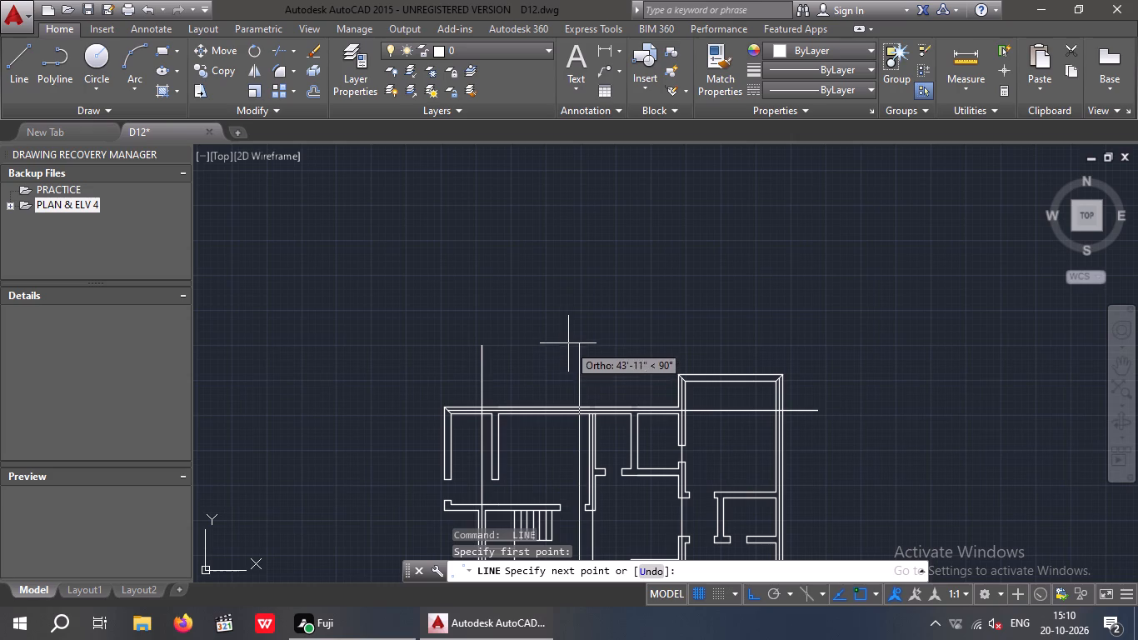
pyautogui.click(568, 342)
pyautogui.press('space')
# Examine the copied plan to compare the drawn centre lines with the outer and interior walls.
pyautogui.scroll(-2, 632, 285)
pyautogui.moveTo(638, 288); pyautogui.dragTo(622, 252, button='middle')
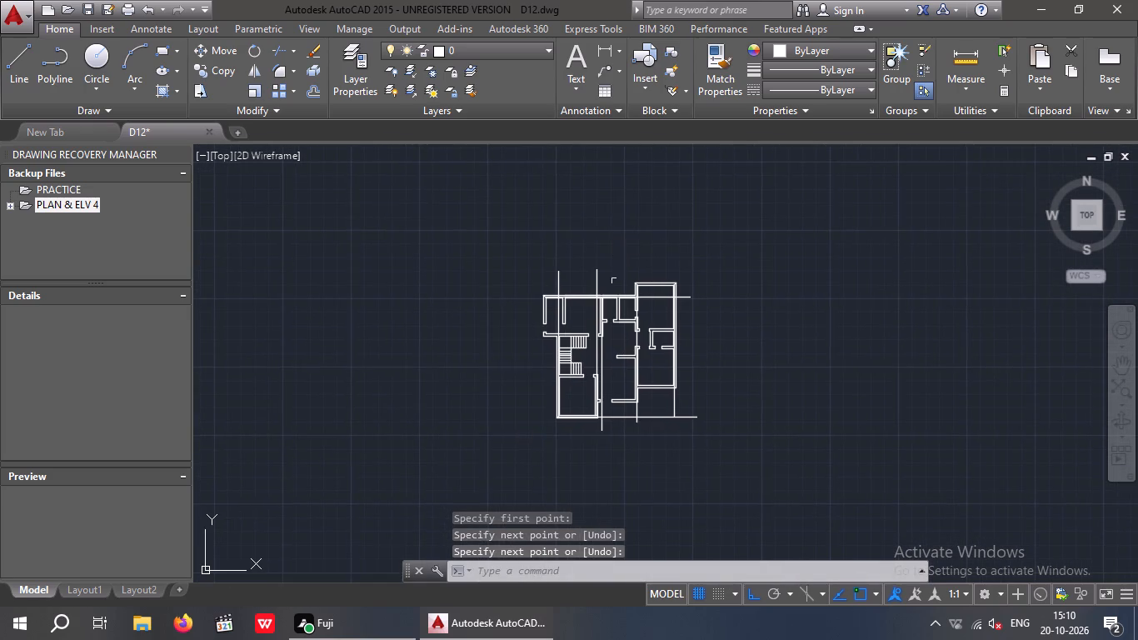
pyautogui.scroll(3, 544, 305)
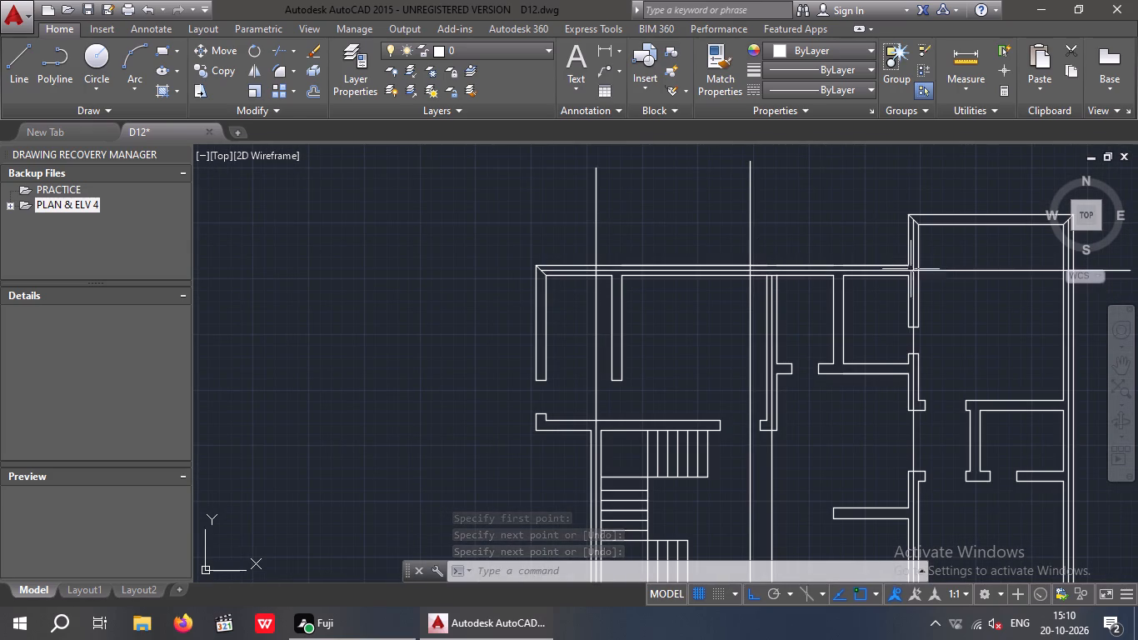
pyautogui.moveTo(904, 269); pyautogui.dragTo(691, 258, button='middle')
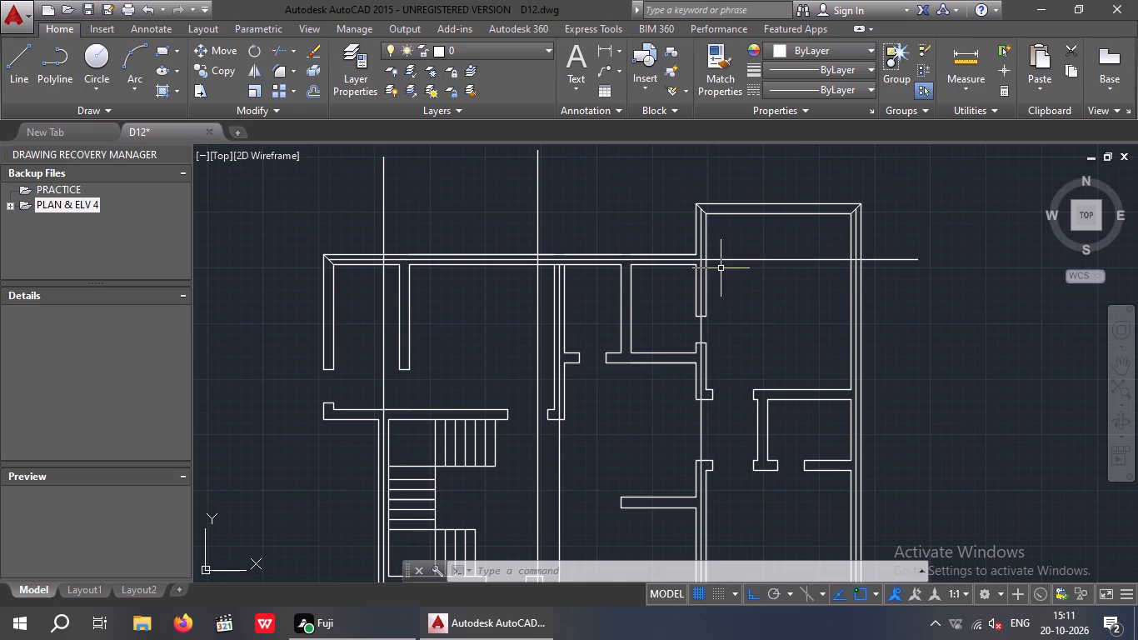
pyautogui.scroll(-1, 618, 369)
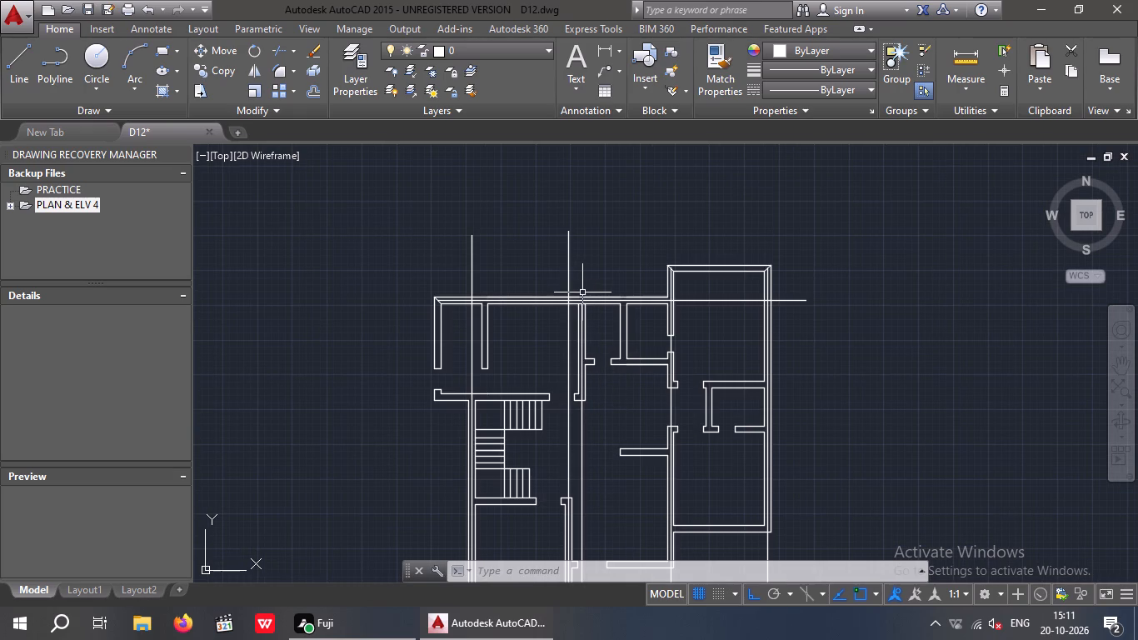
pyautogui.scroll(2, 581, 294)
pyautogui.scroll(-1, 576, 296)
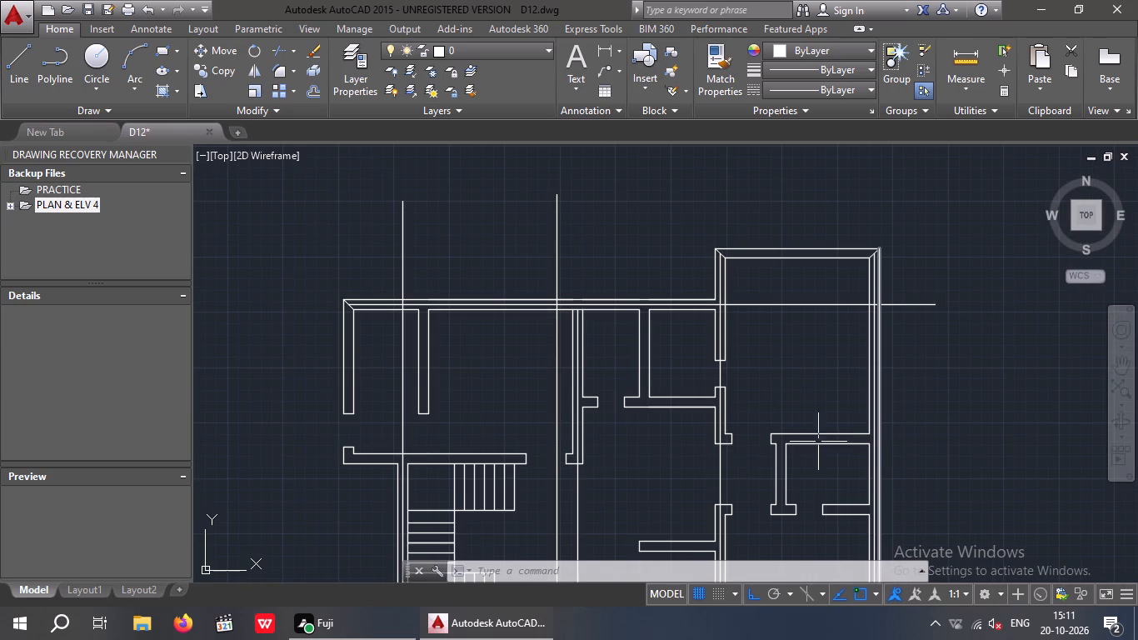
pyautogui.moveTo(847, 423); pyautogui.dragTo(847, 395, button='middle')
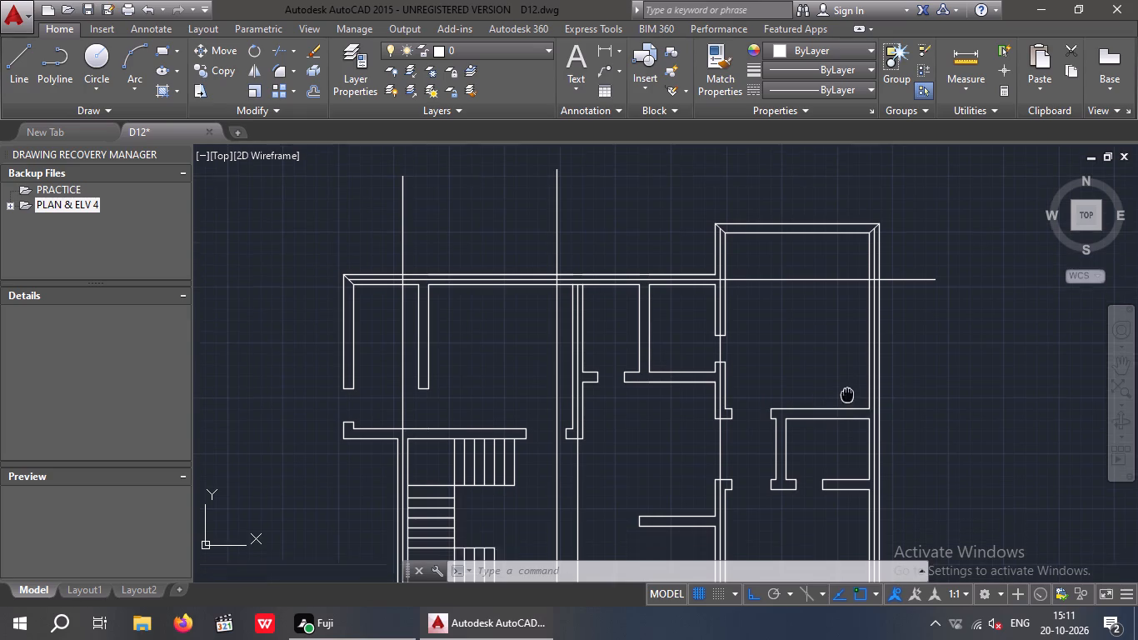
pyautogui.moveTo(847, 395); pyautogui.dragTo(846, 381, button='middle')
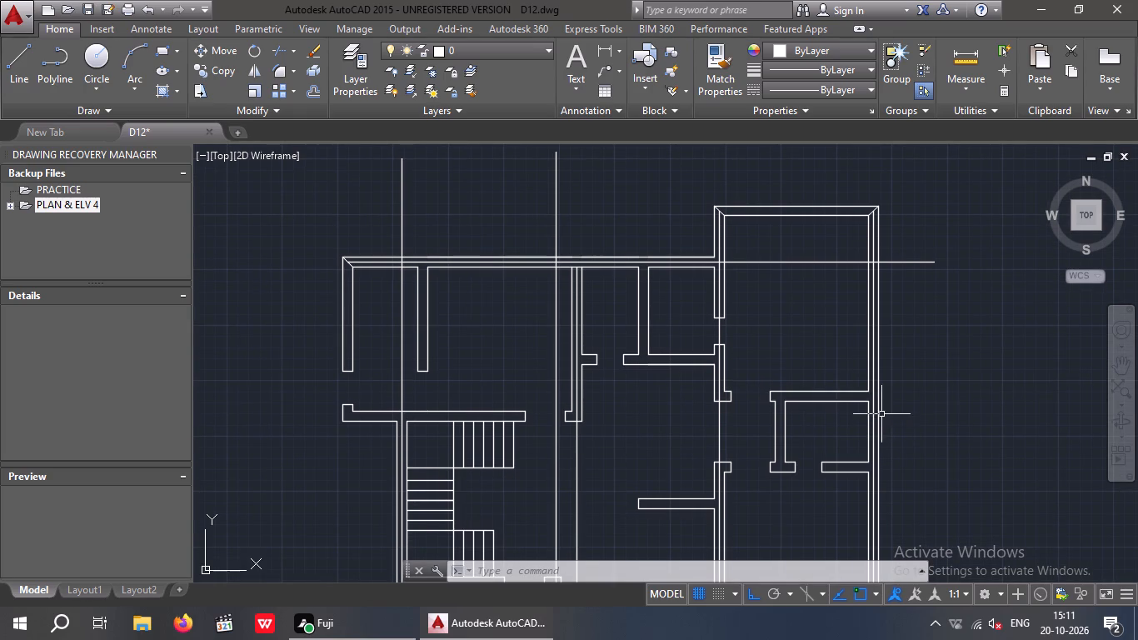
pyautogui.moveTo(809, 417); pyautogui.dragTo(809, 308, button='middle')
pyautogui.scroll(-1, 809, 317)
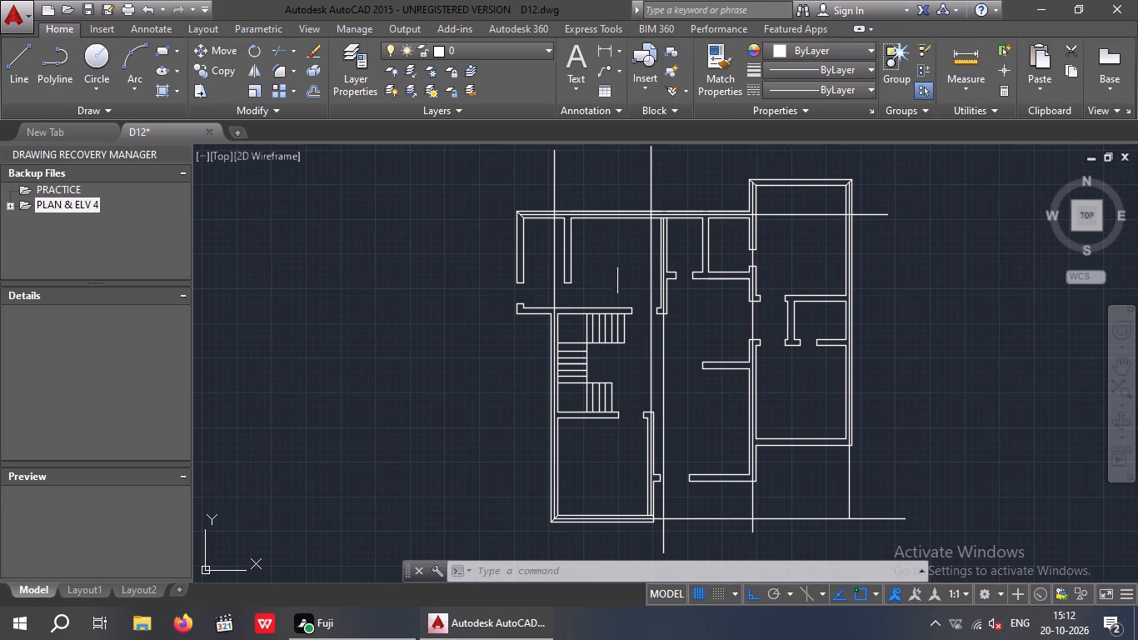
# Draw a short vertical line across the wall above the staircase, from the stair's inner corner to the wall's upper face.
pyautogui.scroll(4, 562, 307)
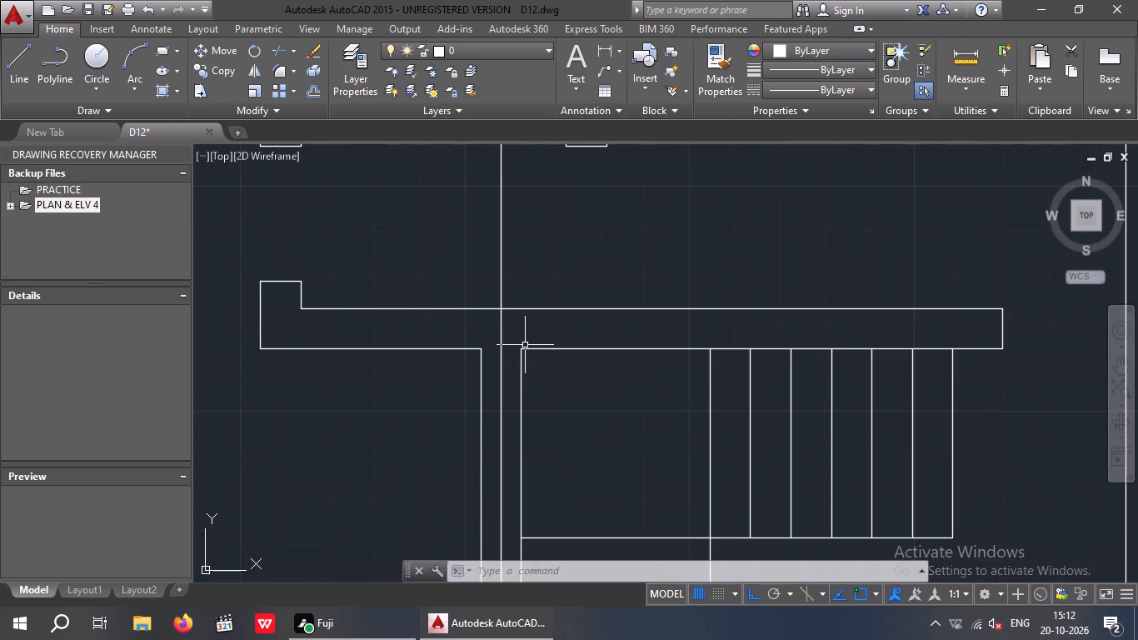
pyautogui.press('space')
pyautogui.click(522, 347)
pyautogui.click(522, 306)
pyautogui.press('space')
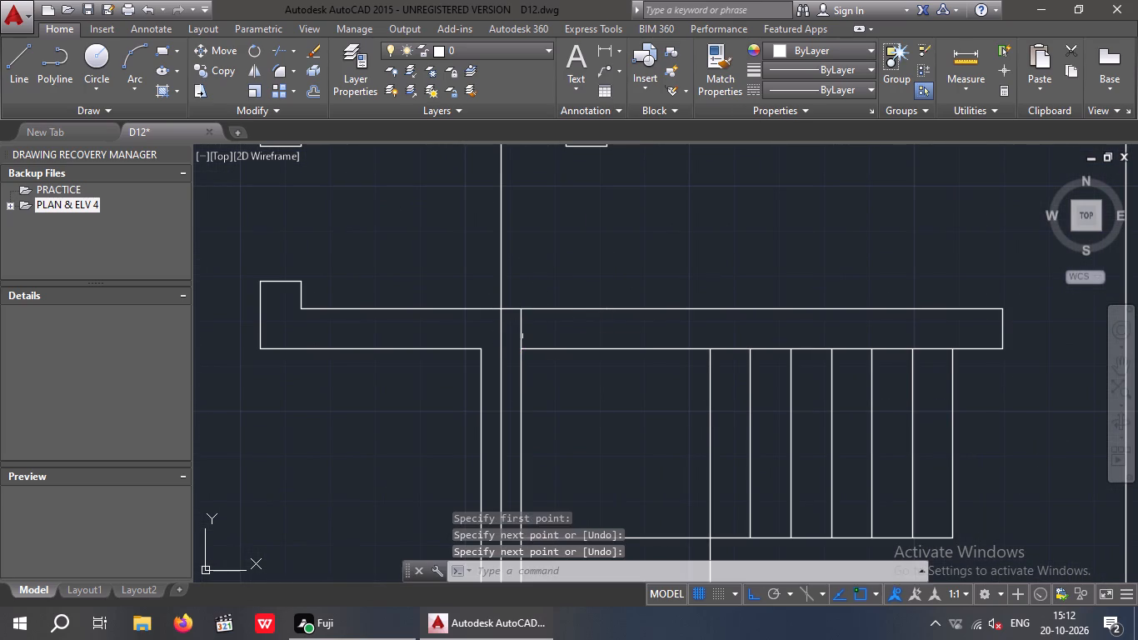
# Draw a horizontal centre line from the midpoint of the stair wall's short joining line to beyond the right outer wall.
pyautogui.press('space')
pyautogui.moveTo(519, 333); pyautogui.dragTo(547, 342)
pyautogui.scroll(-2, 646, 326)
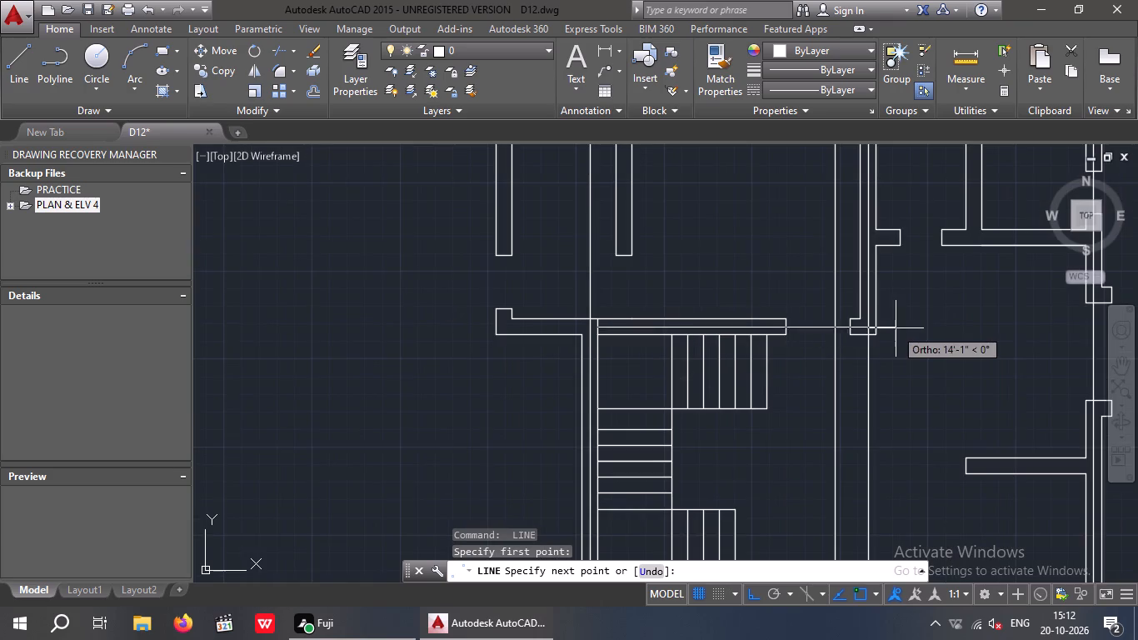
pyautogui.moveTo(896, 326); pyautogui.dragTo(450, 288, button='middle')
pyautogui.scroll(-1, 609, 279)
pyautogui.click(887, 292)
pyautogui.press('space')
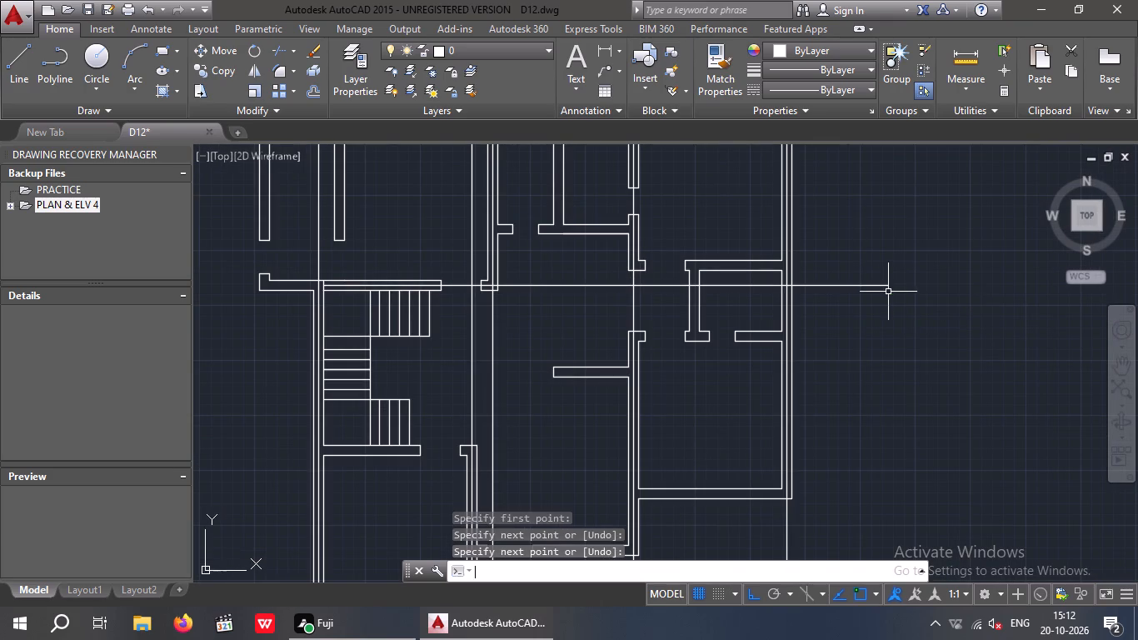
pyautogui.scroll(-2, 827, 335)
pyautogui.scroll(2, 851, 344)
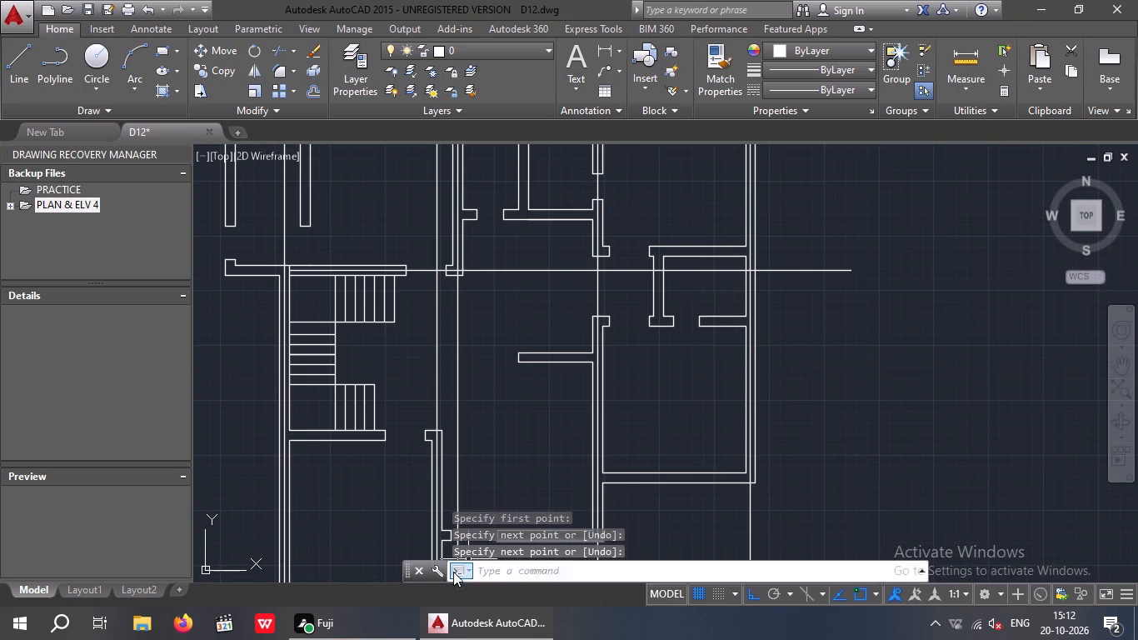
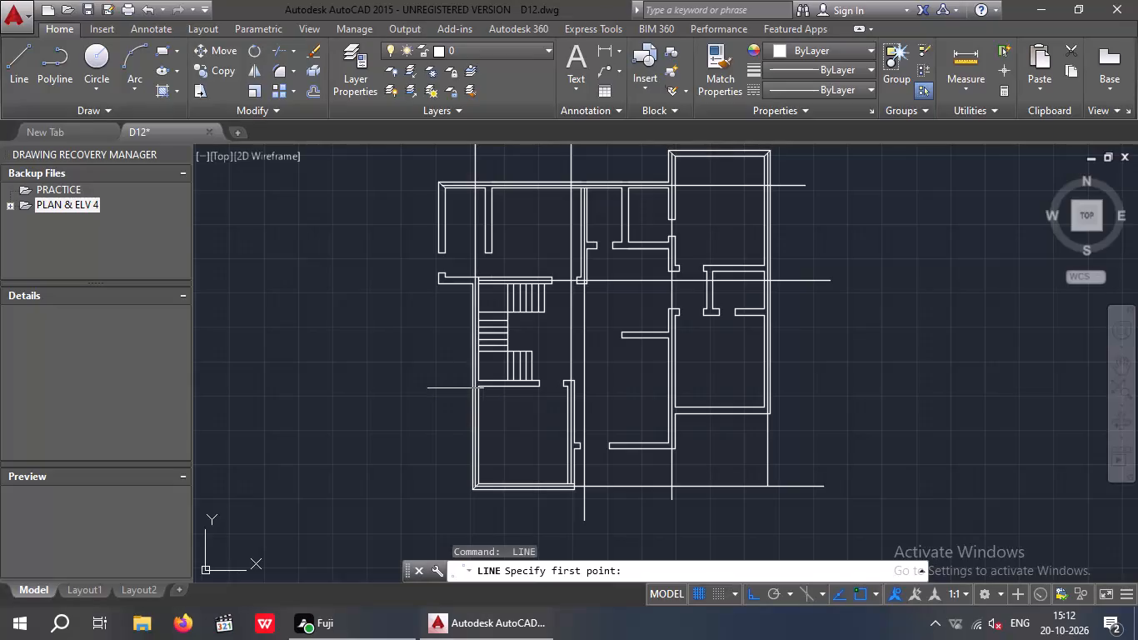
# Draw a short vertical line across the wall below the staircase, joining its lower and upper faces at the outer wall's inner face.
pyautogui.scroll(4, 492, 394)
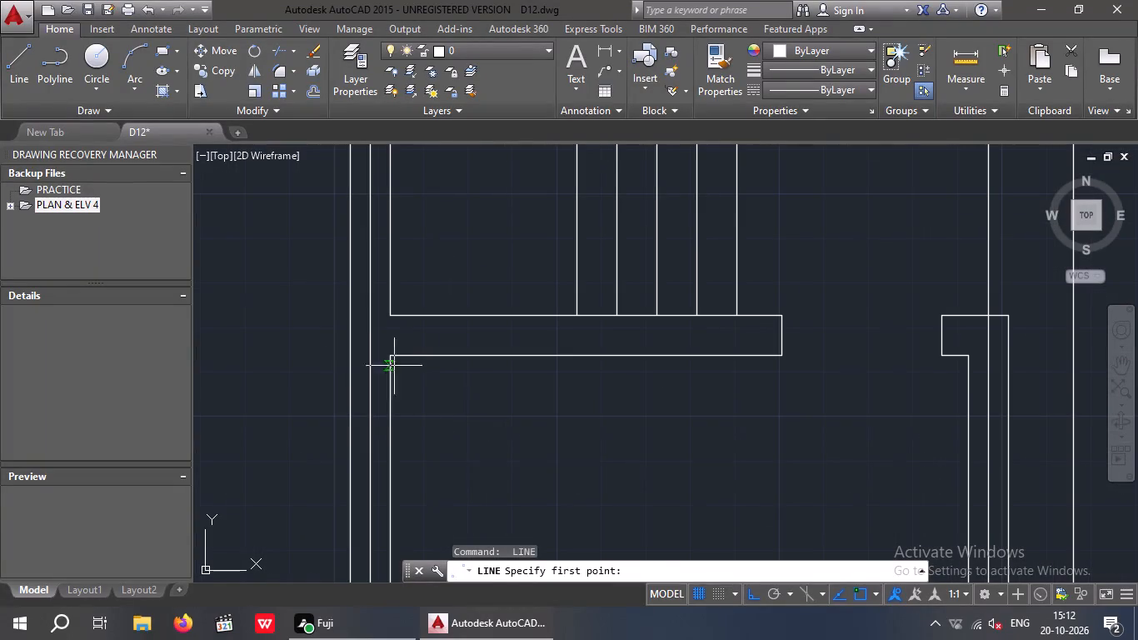
pyautogui.click(389, 356)
pyautogui.click(389, 319)
pyautogui.press('space')
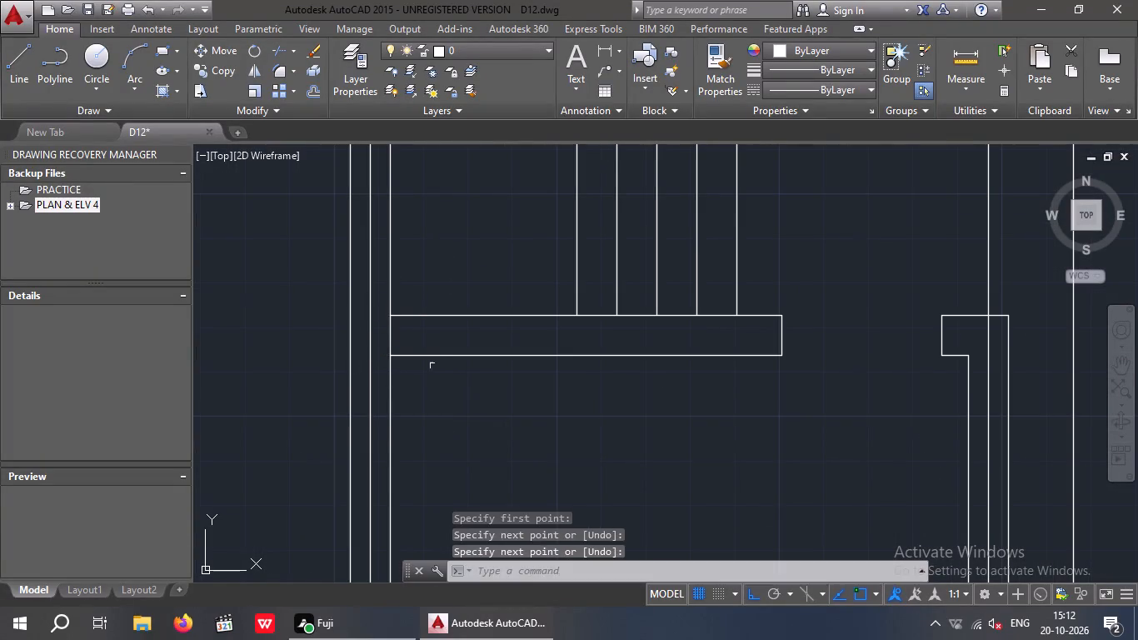
# Draw a horizontal centre line from the midpoint of the lower stair wall's short joining line to beyond the right outer wall.
pyautogui.press('space')
pyautogui.moveTo(385, 331); pyautogui.dragTo(400, 334)
pyautogui.scroll(-2, 568, 337)
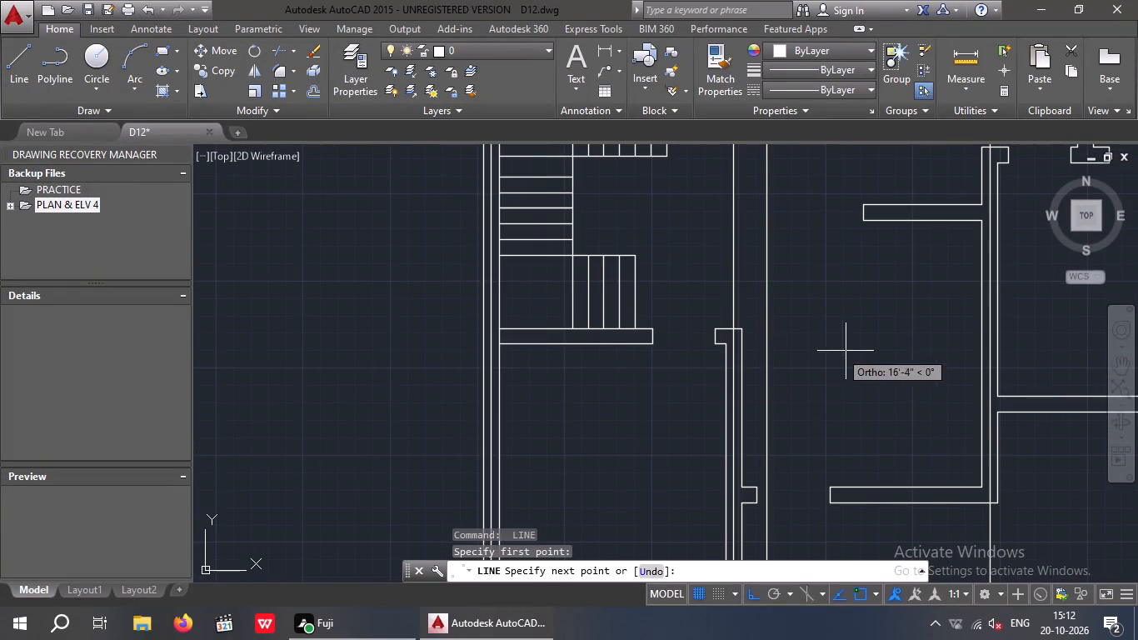
pyautogui.moveTo(852, 342); pyautogui.dragTo(377, 271, button='middle')
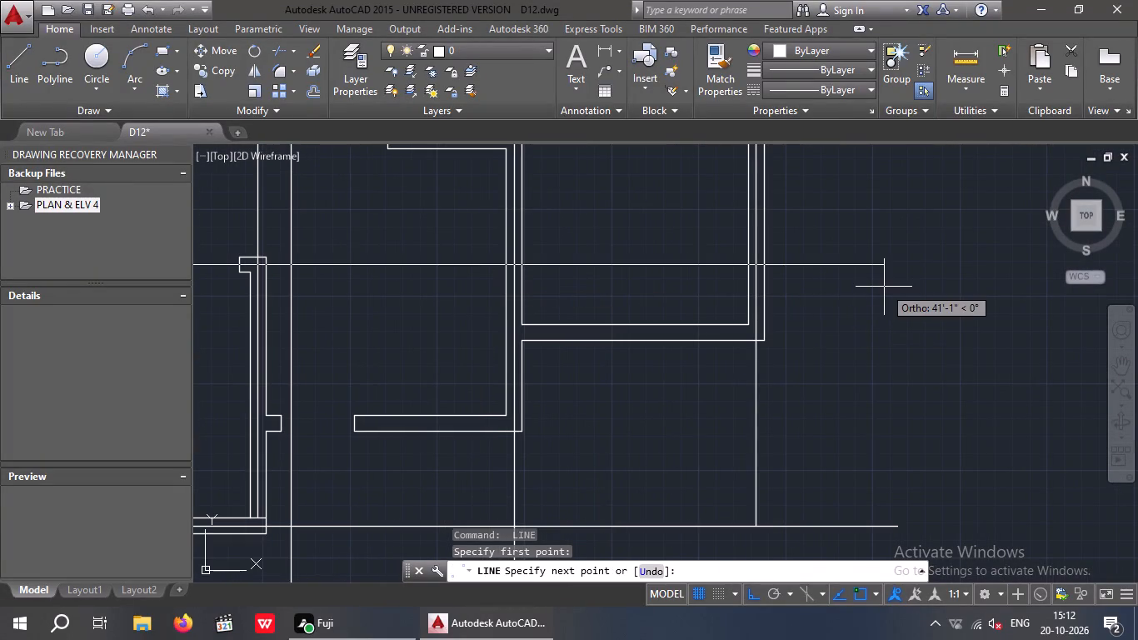
pyautogui.click(924, 285)
pyautogui.press('space')
# Measure the vertical opening between the two wall ends on the central vertical wall with a temporary linear dimension.
pyautogui.scroll(-2, 889, 287)
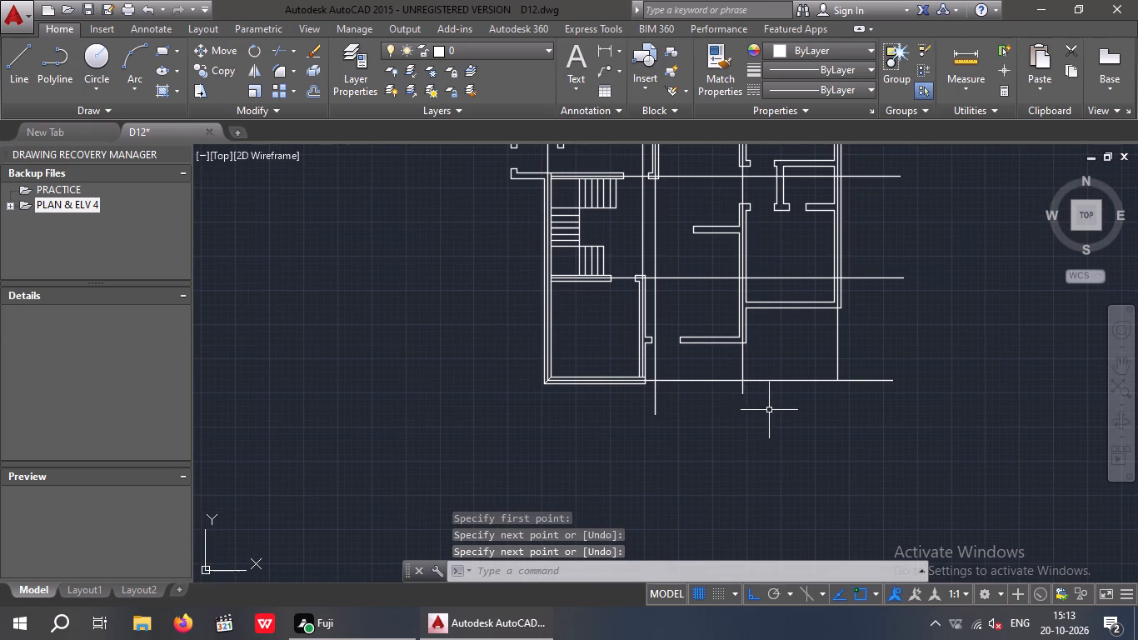
pyautogui.moveTo(777, 429); pyautogui.dragTo(759, 502, button='middle')
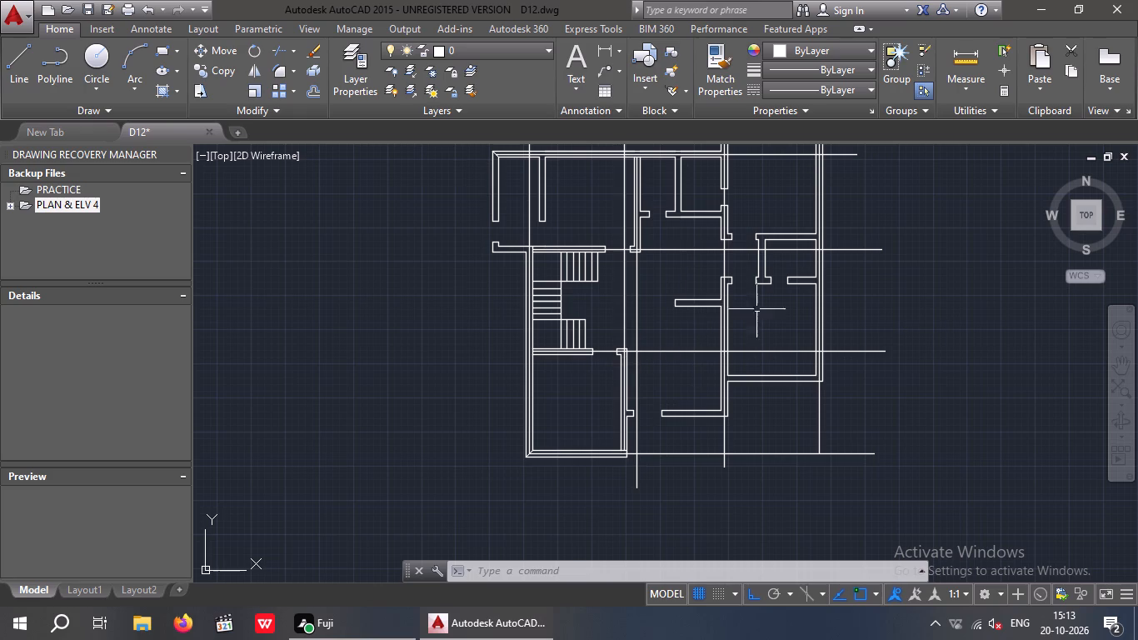
pyautogui.scroll(2, 723, 248)
pyautogui.scroll(-2, 731, 217)
pyautogui.scroll(2, 726, 220)
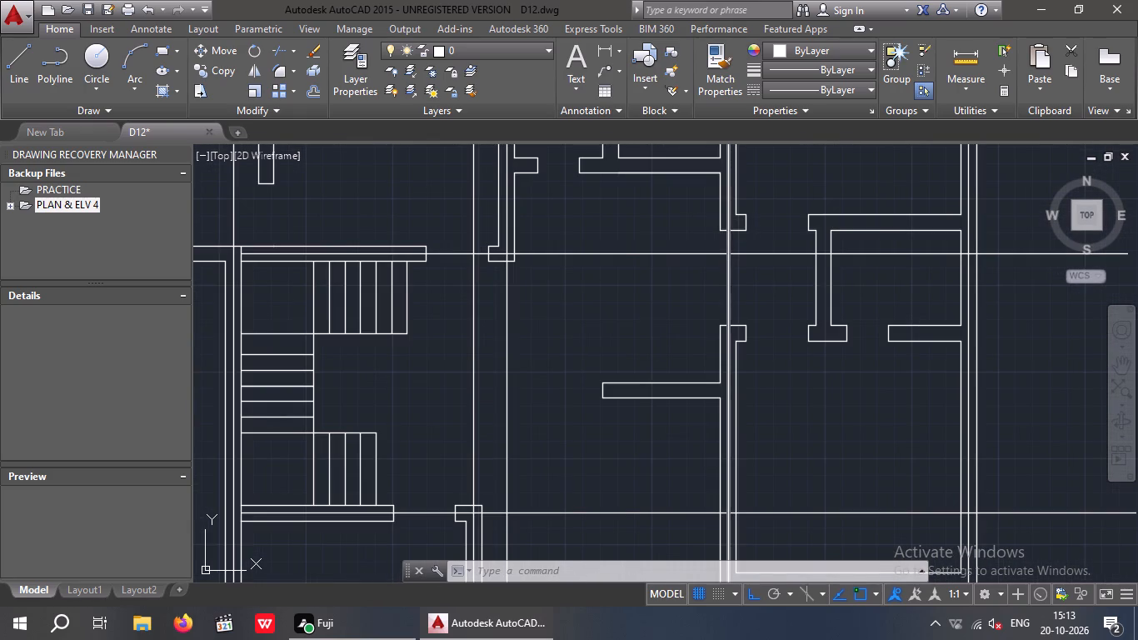
pyautogui.scroll(-1, 728, 236)
pyautogui.scroll(2, 728, 242)
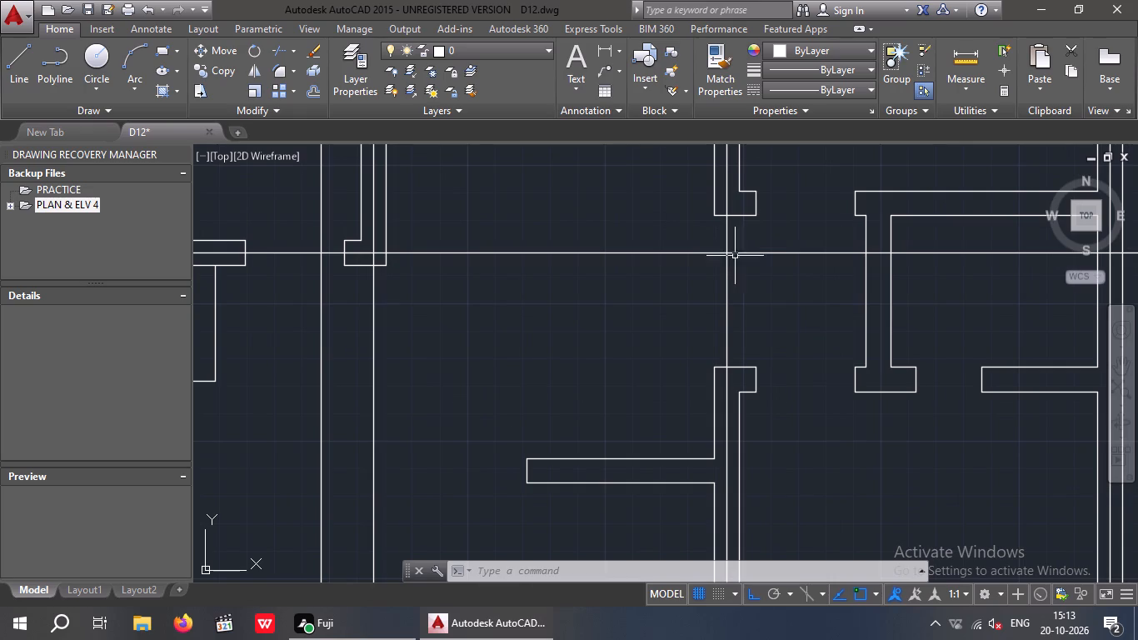
pyautogui.press('Escape')
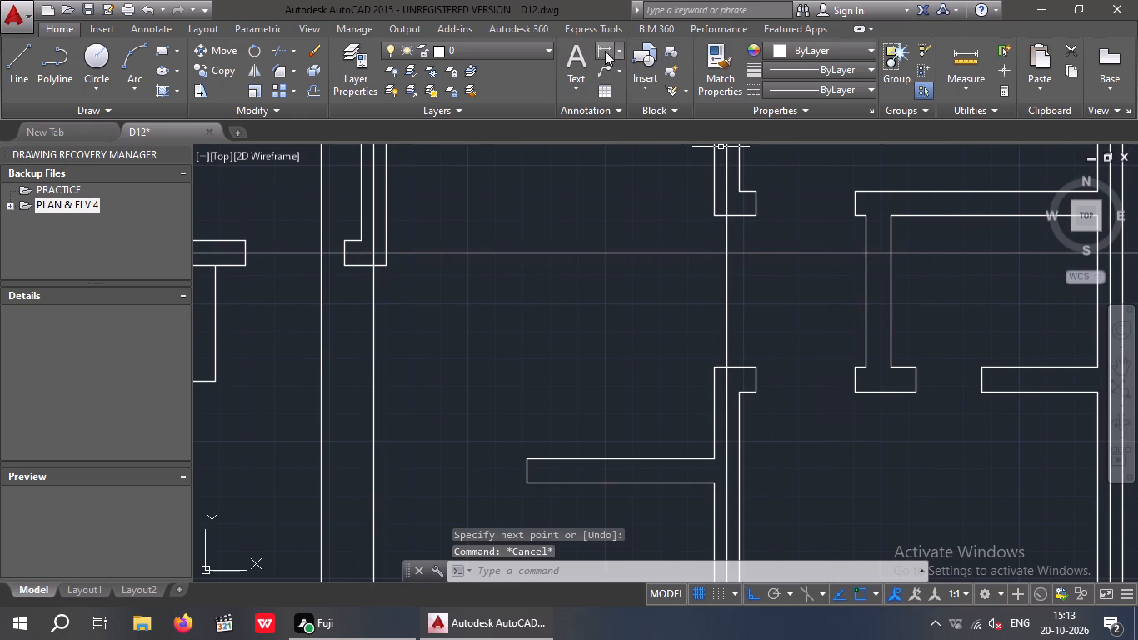
pyautogui.click(610, 51)
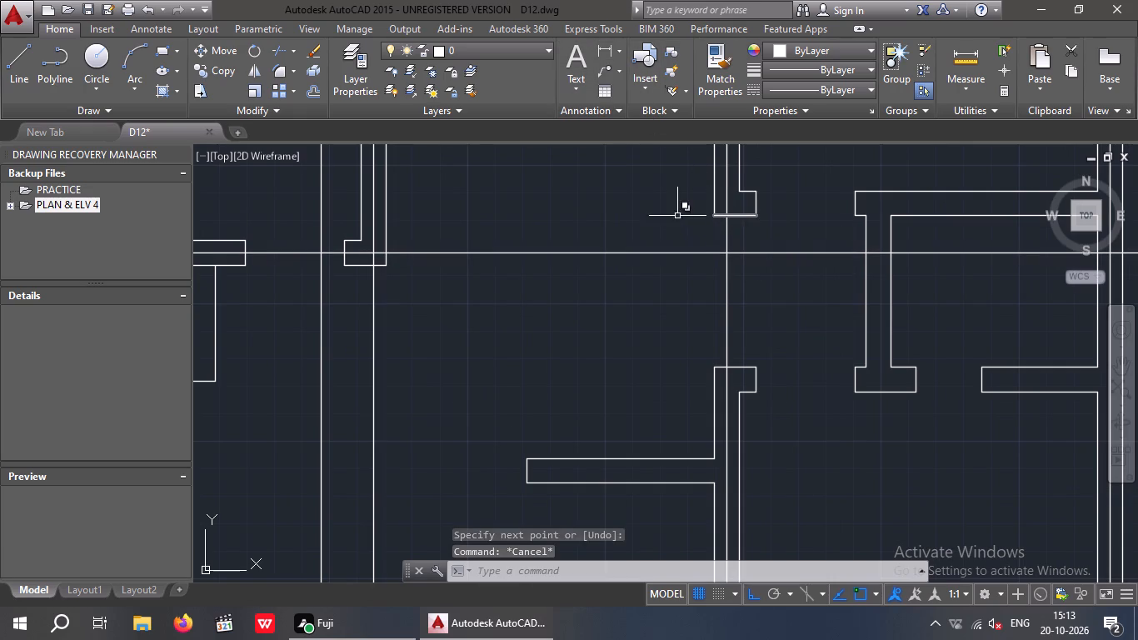
pyautogui.press('Escape')
pyautogui.press('Escape')
pyautogui.click(603, 53)
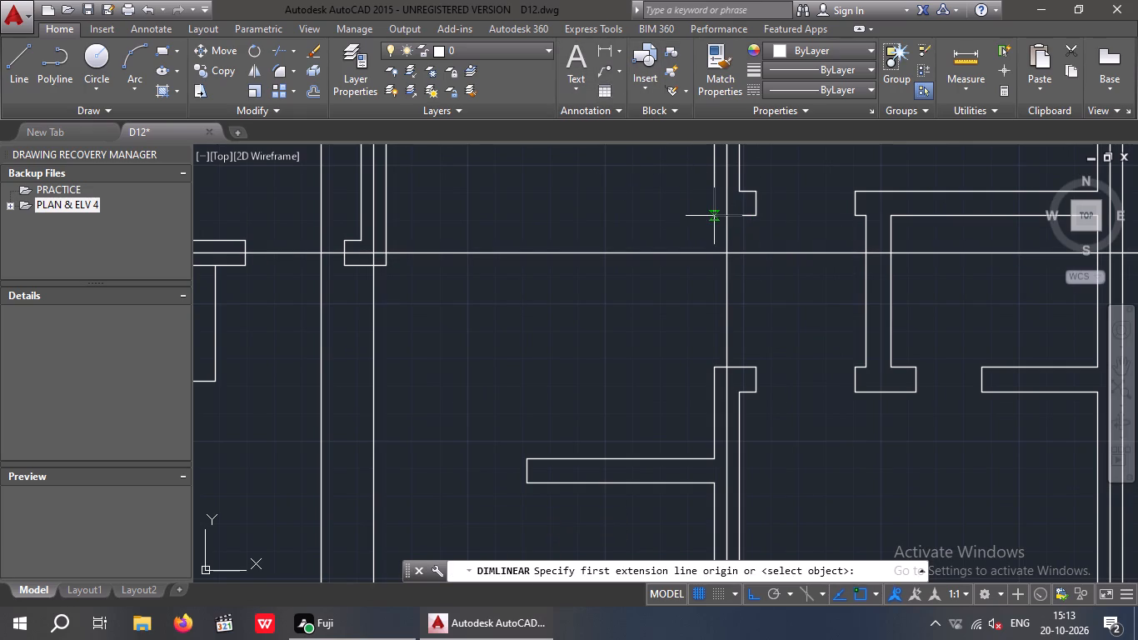
pyautogui.click(712, 214)
pyautogui.click(716, 366)
pyautogui.scroll(2, 692, 352)
pyautogui.moveTo(696, 350); pyautogui.dragTo(665, 466, button='middle')
pyautogui.scroll(-2, 668, 409)
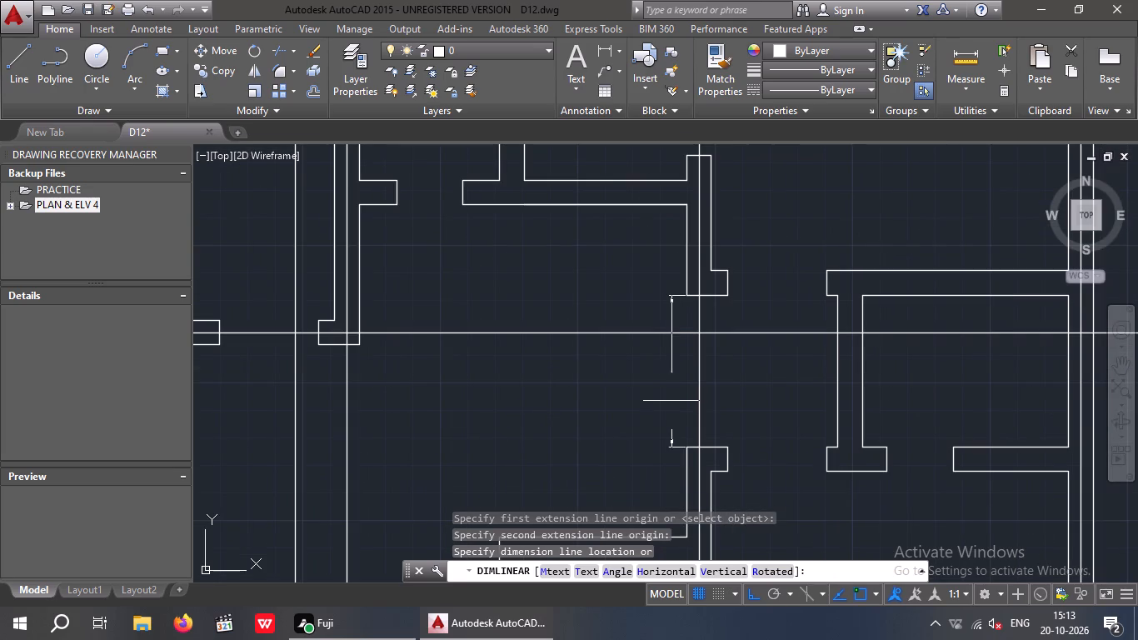
pyautogui.press('space')
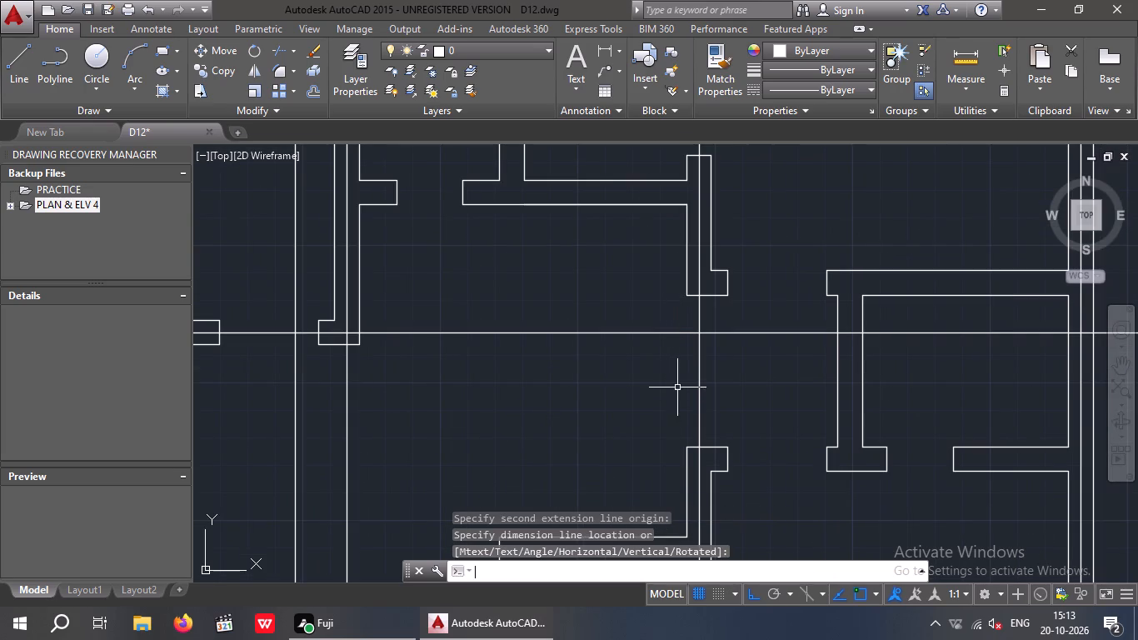
# Measure the vertical distance from the central wall's upper end at the opening down to the upper stair wall's horizontal centre line.
pyautogui.press('space')
pyautogui.click(689, 298)
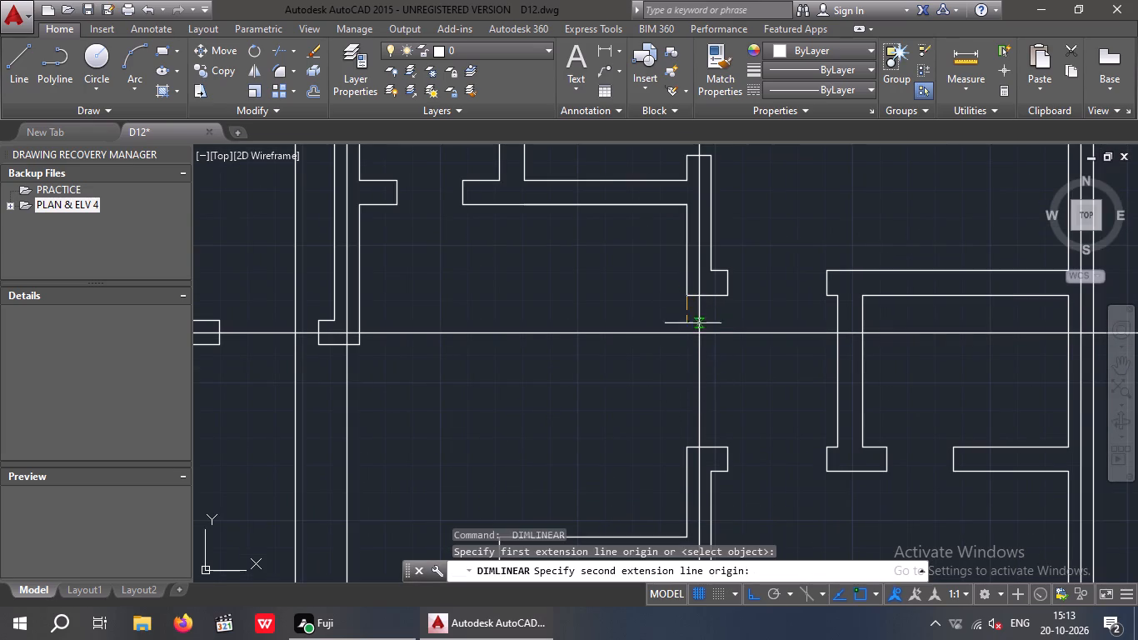
pyautogui.click(687, 334)
pyautogui.scroll(2, 660, 336)
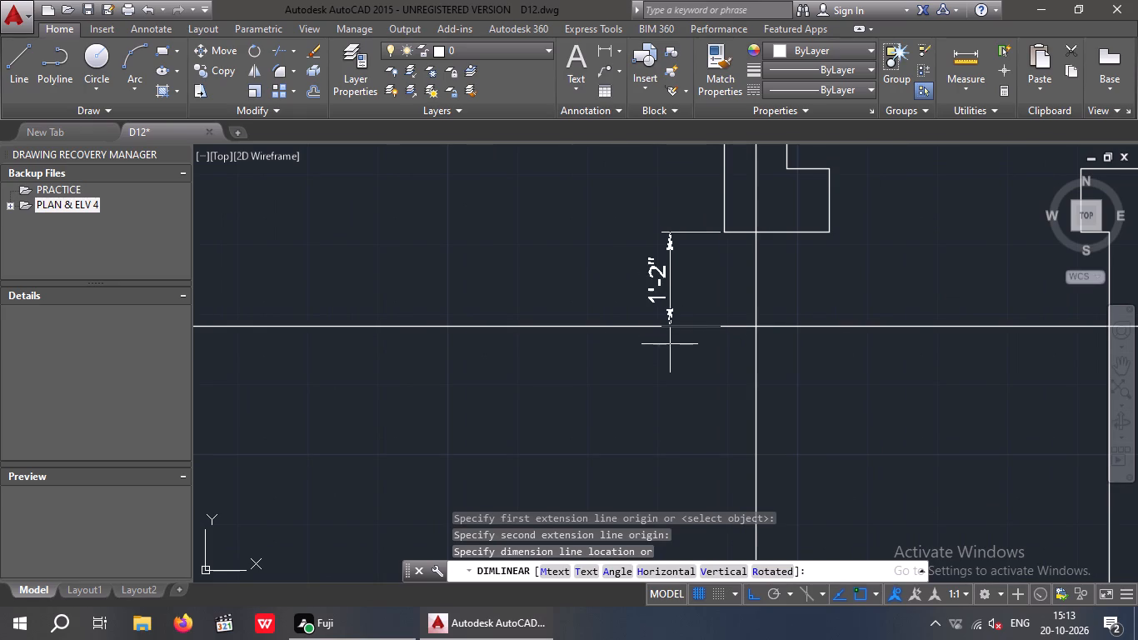
pyautogui.scroll(-2, 681, 350)
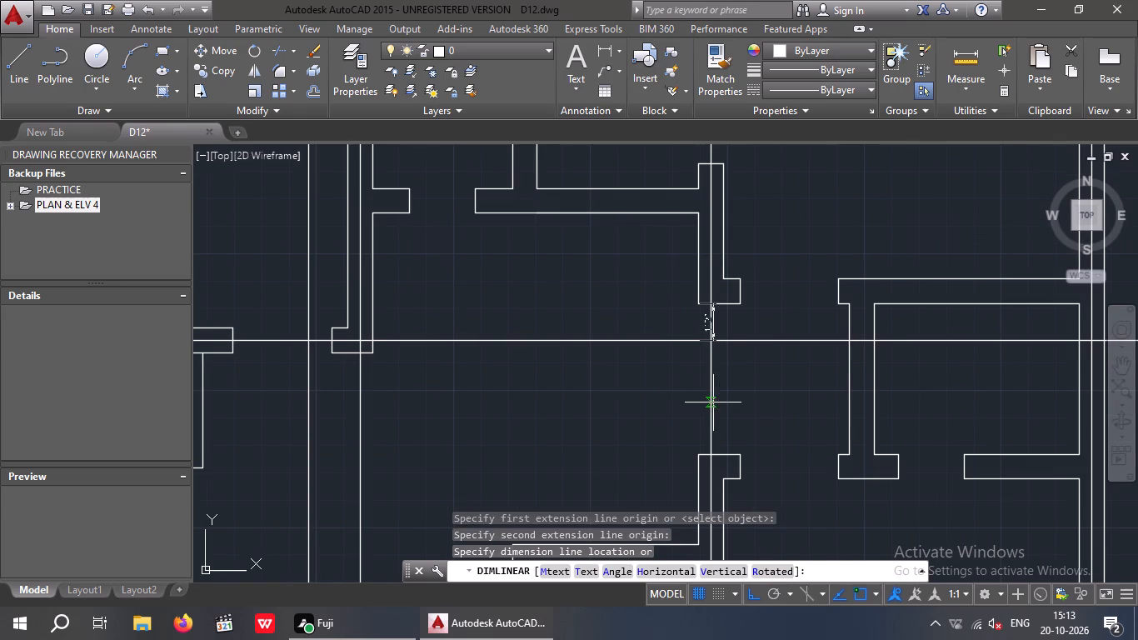
pyautogui.press('Escape')
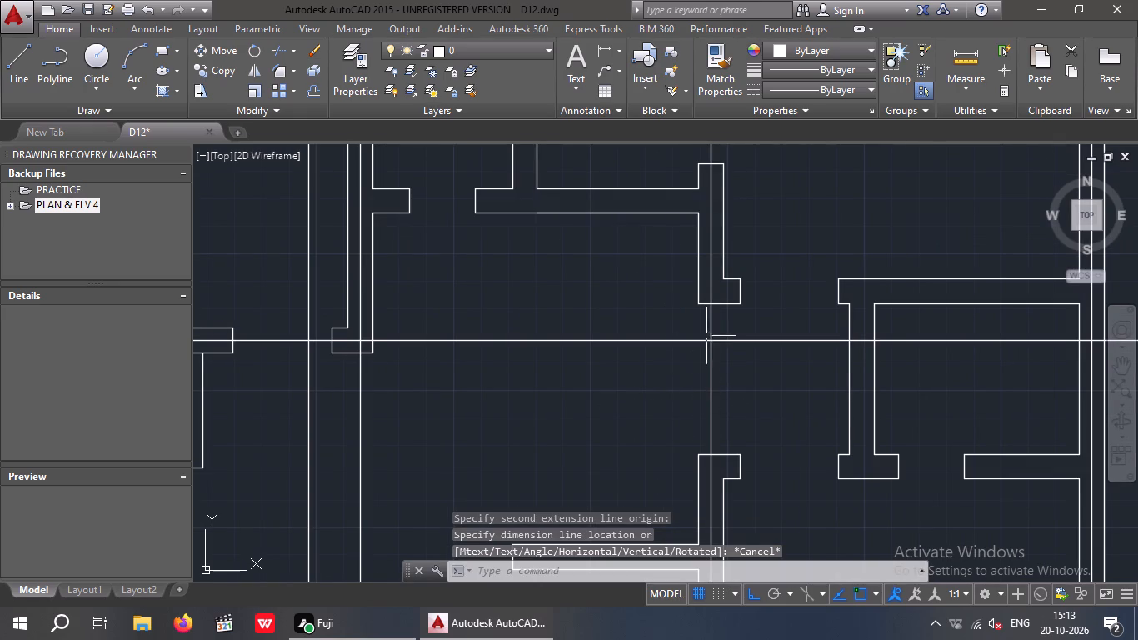
# Examine the interior walls around the central opening and the right-hand rooms against the drawn centre lines.
pyautogui.scroll(-3, 707, 342)
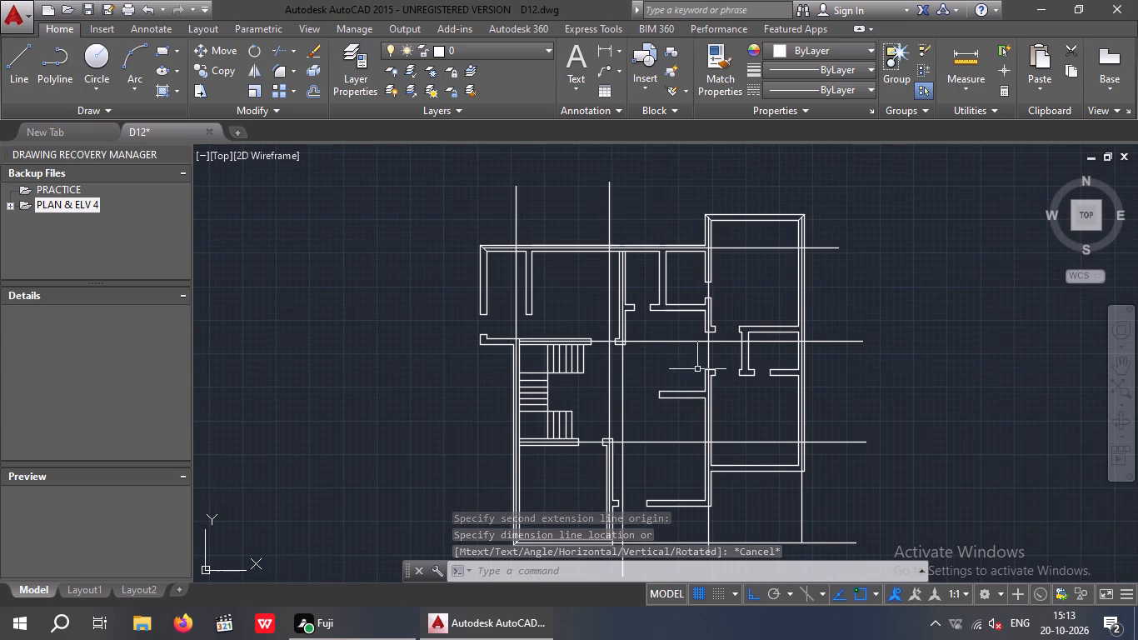
pyautogui.moveTo(680, 379); pyautogui.dragTo(675, 320, button='middle')
pyautogui.scroll(2, 708, 324)
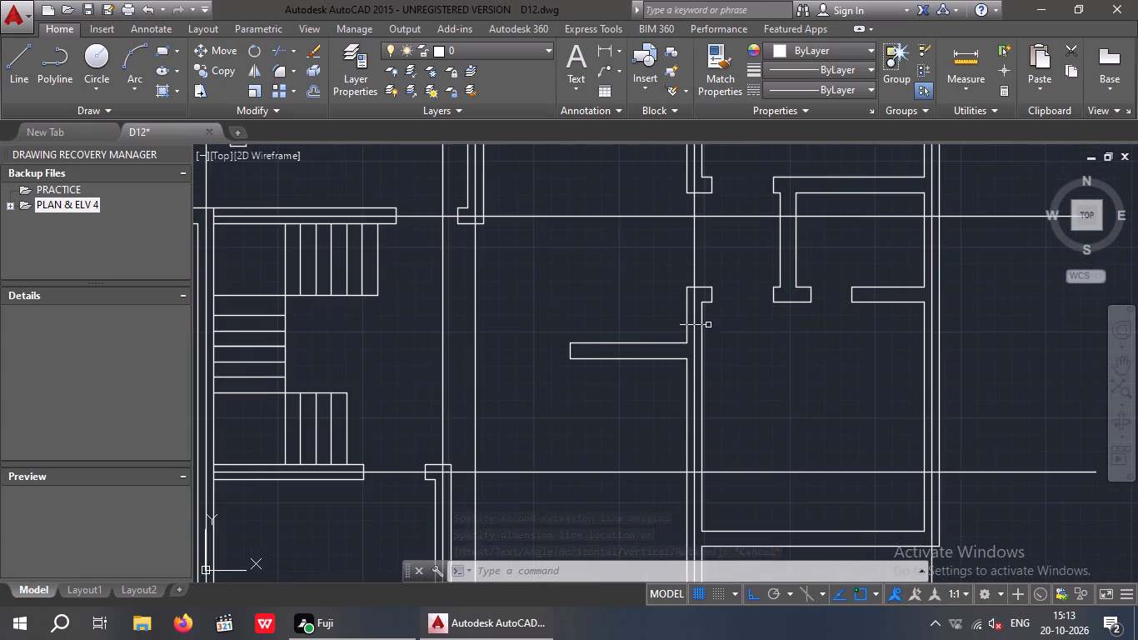
pyautogui.scroll(1, 702, 331)
pyautogui.scroll(-2, 693, 328)
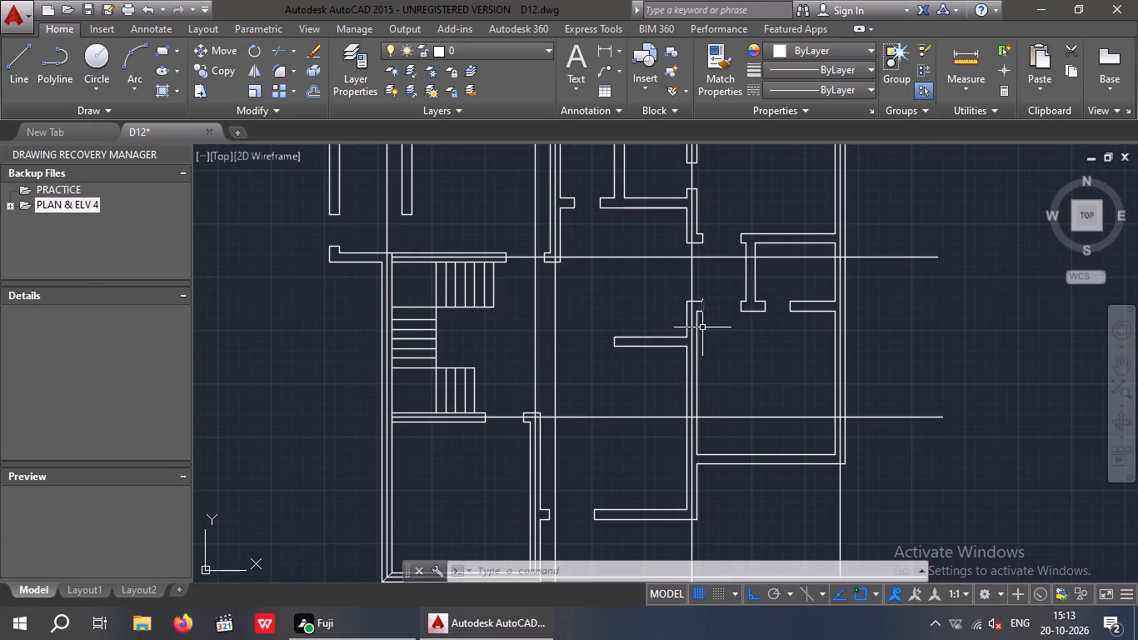
pyautogui.scroll(1, 692, 315)
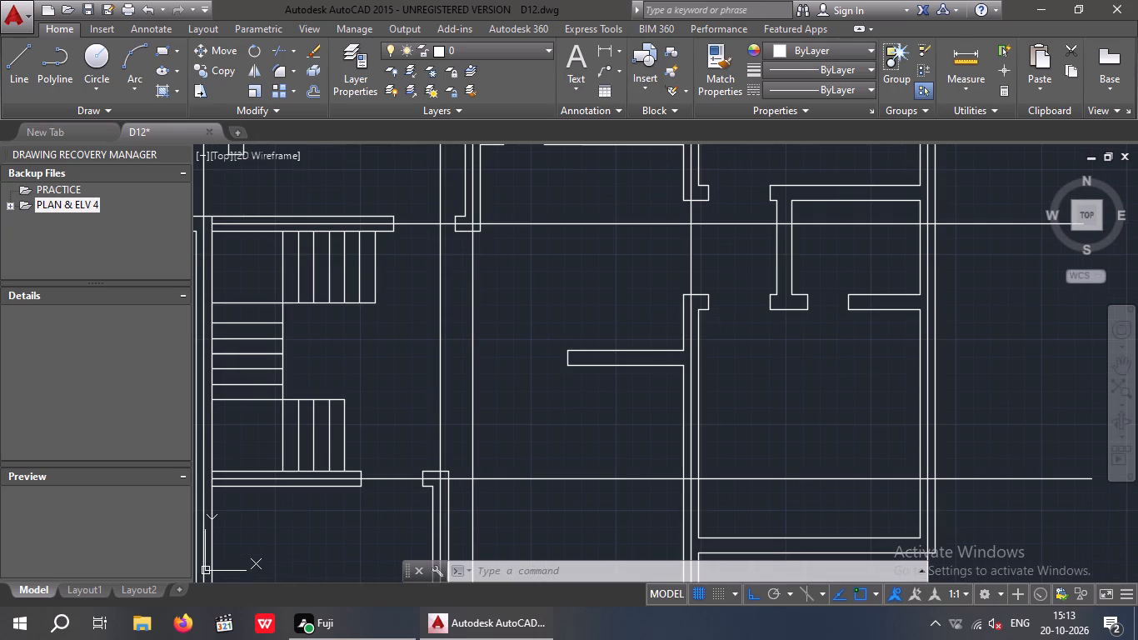
pyautogui.scroll(-1, 742, 332)
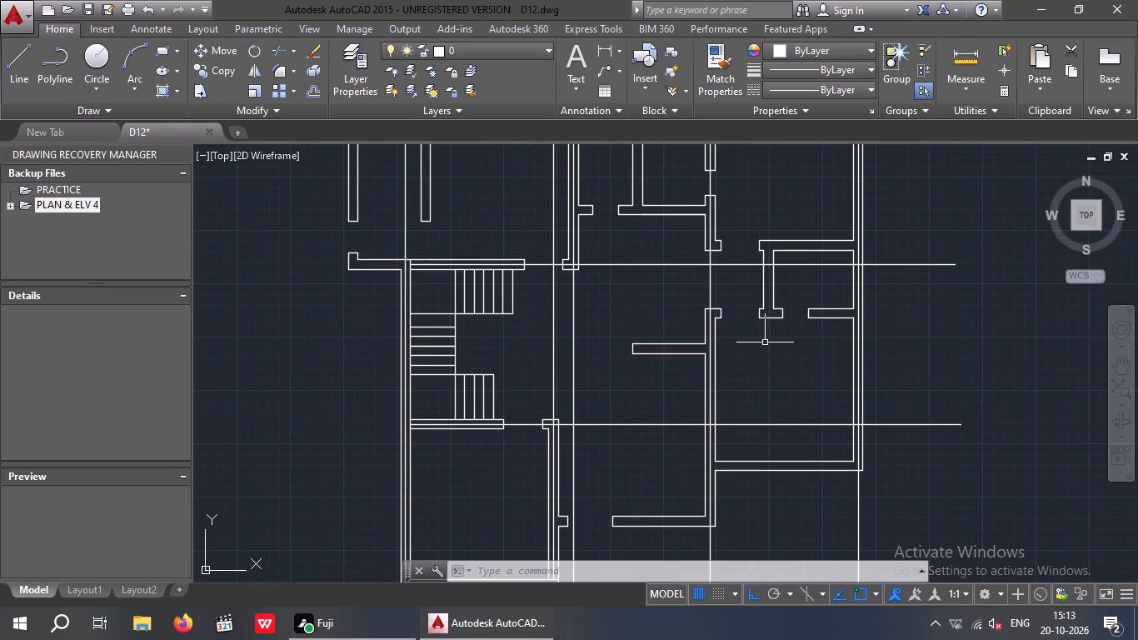
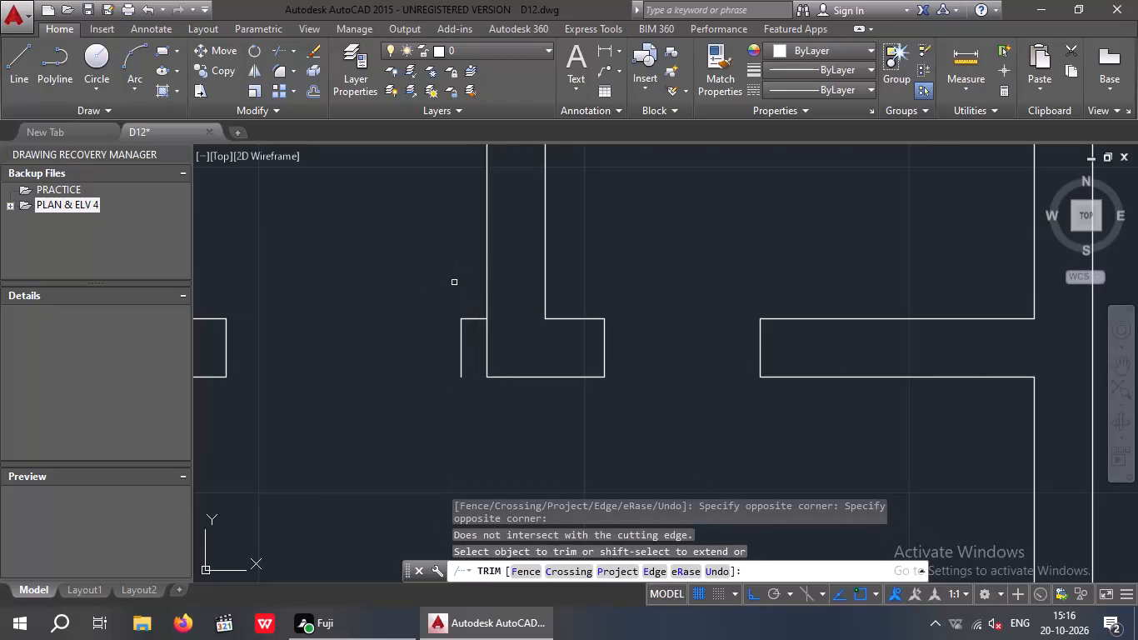
# Trim the horizontal wall line that projects past the outer upper-left corner of the small right-hand room.
pyautogui.moveTo(436, 263); pyautogui.dragTo(439, 267, button='middle')
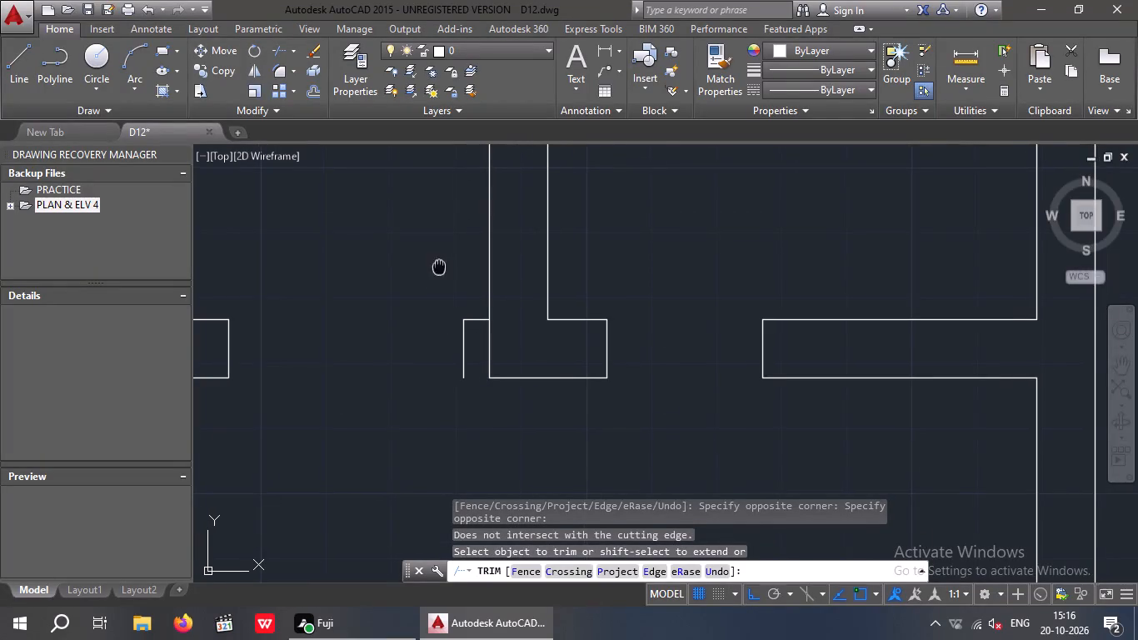
pyautogui.moveTo(439, 267); pyautogui.dragTo(483, 476, button='middle')
pyautogui.scroll(-1, 517, 226)
pyautogui.moveTo(515, 263); pyautogui.dragTo(515, 375, button='middle')
pyautogui.scroll(2, 508, 255)
pyautogui.moveTo(537, 411); pyautogui.dragTo(537, 413)
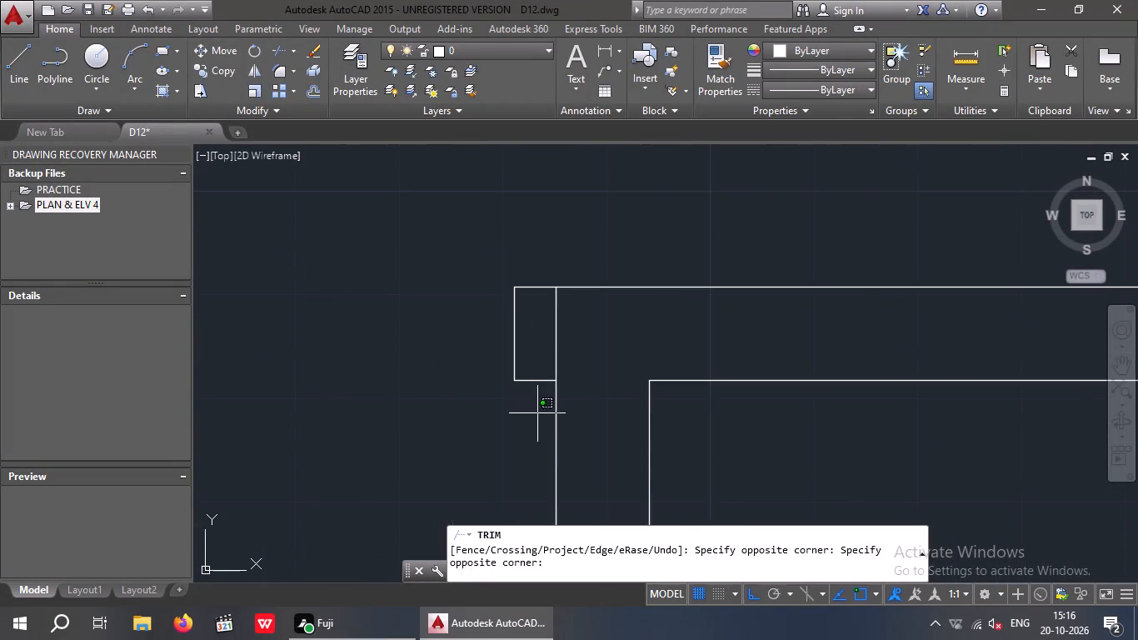
pyautogui.moveTo(537, 413); pyautogui.dragTo(525, 384)
pyautogui.click(490, 227)
pyautogui.press('Escape')
pyautogui.press('Escape')
# Erase the leftover stub lines outside the upper-left and lower-left corners of the small right-hand room.
pyautogui.moveTo(534, 315); pyautogui.dragTo(466, 369)
pyautogui.click(464, 367)
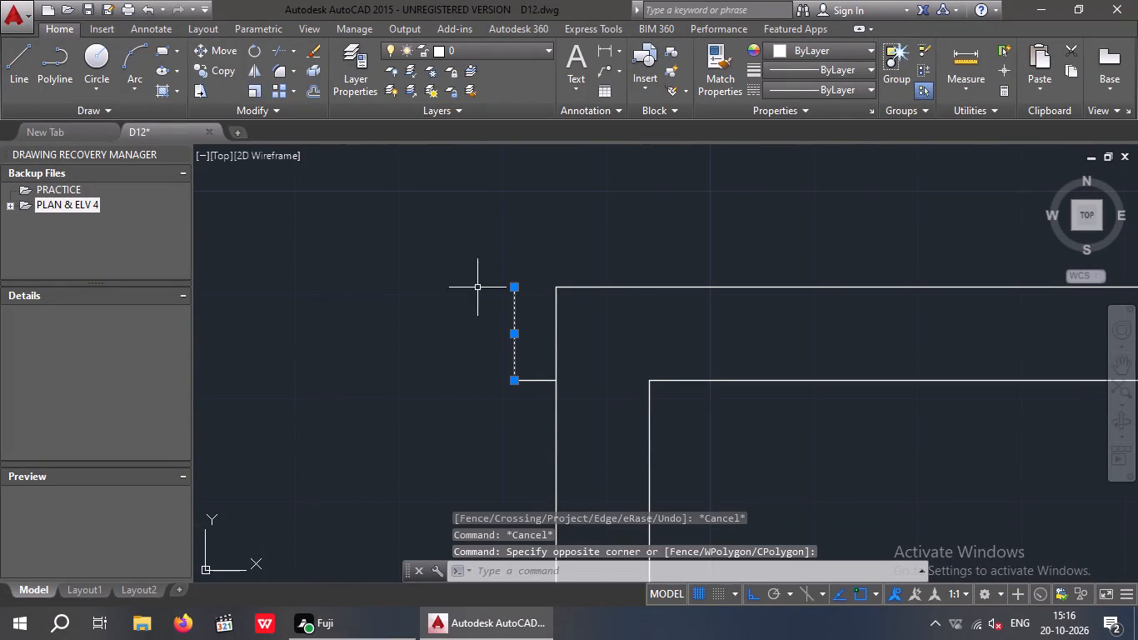
pyautogui.moveTo(539, 408); pyautogui.dragTo(519, 379)
pyautogui.click(492, 329)
pyautogui.scroll(-3, 490, 274)
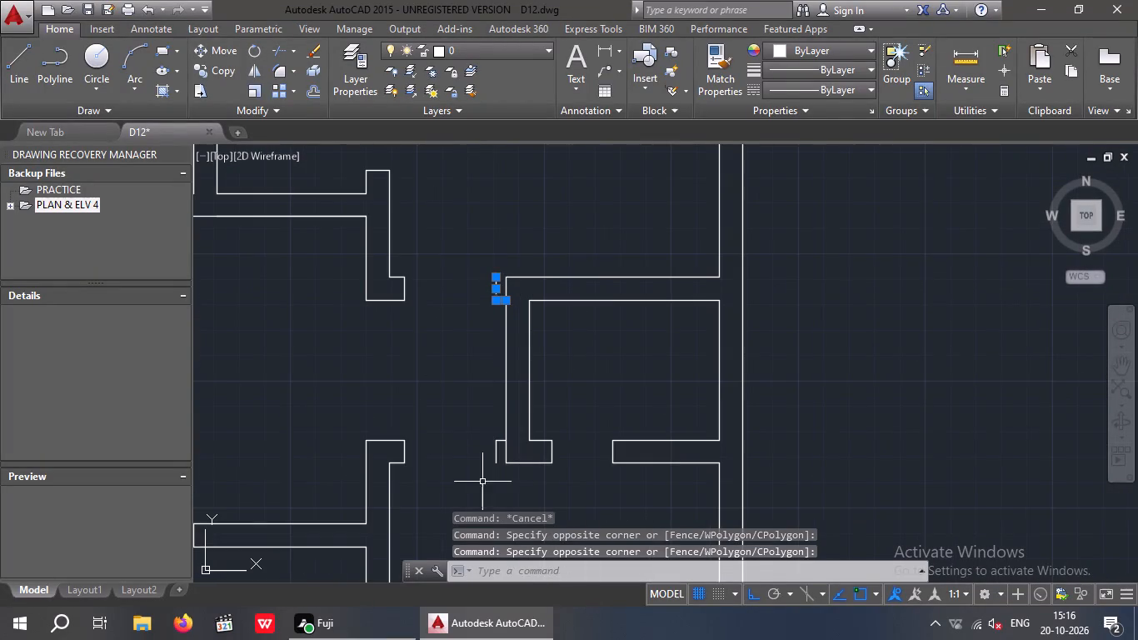
pyautogui.scroll(3, 489, 476)
pyautogui.moveTo(534, 373); pyautogui.dragTo(517, 367)
pyautogui.click(475, 312)
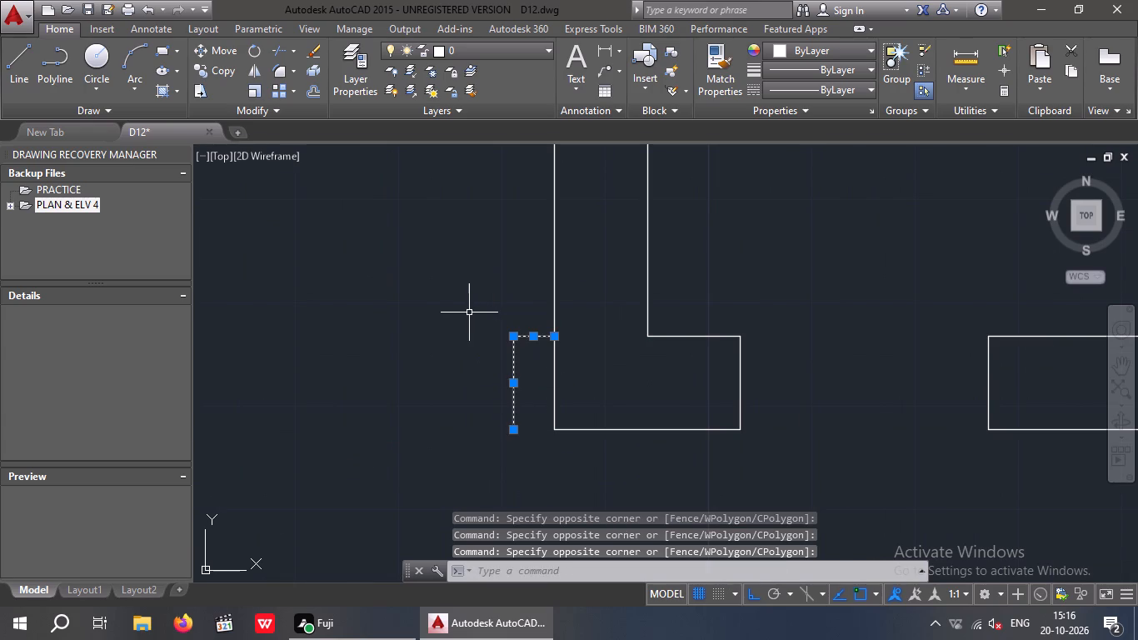
pyautogui.press('Delete')
# Erase the end-cap and return lines on both sides of the opening in the central vertical wall.
pyautogui.scroll(-3, 451, 329)
pyautogui.moveTo(476, 395); pyautogui.dragTo(491, 435, button='middle')
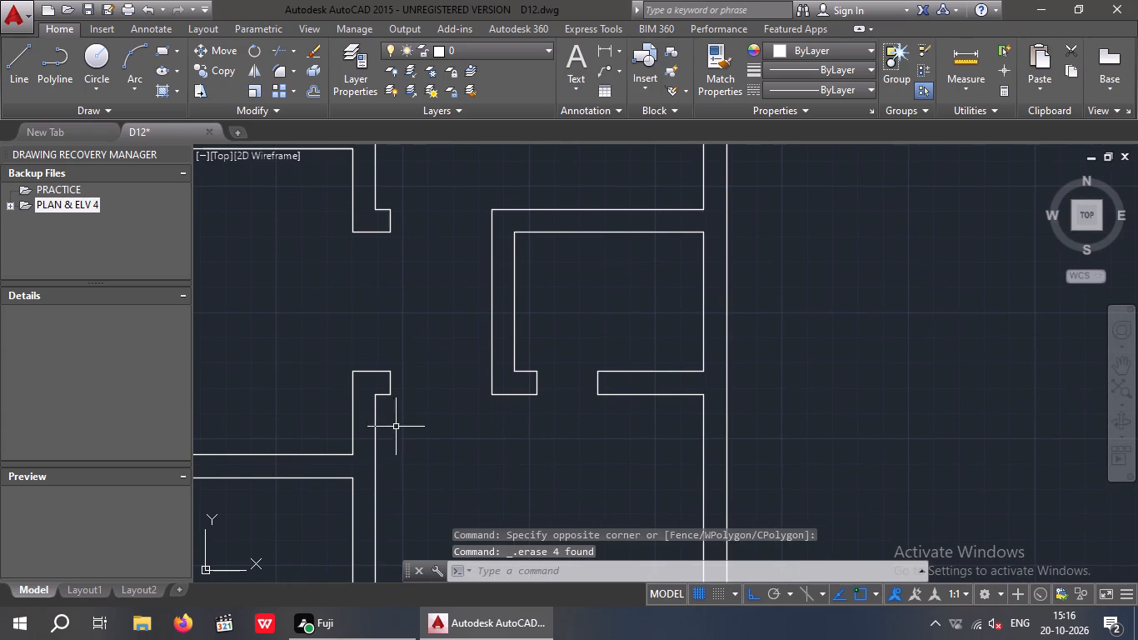
pyautogui.scroll(1, 392, 389)
pyautogui.moveTo(413, 432); pyautogui.dragTo(394, 402)
pyautogui.click(375, 334)
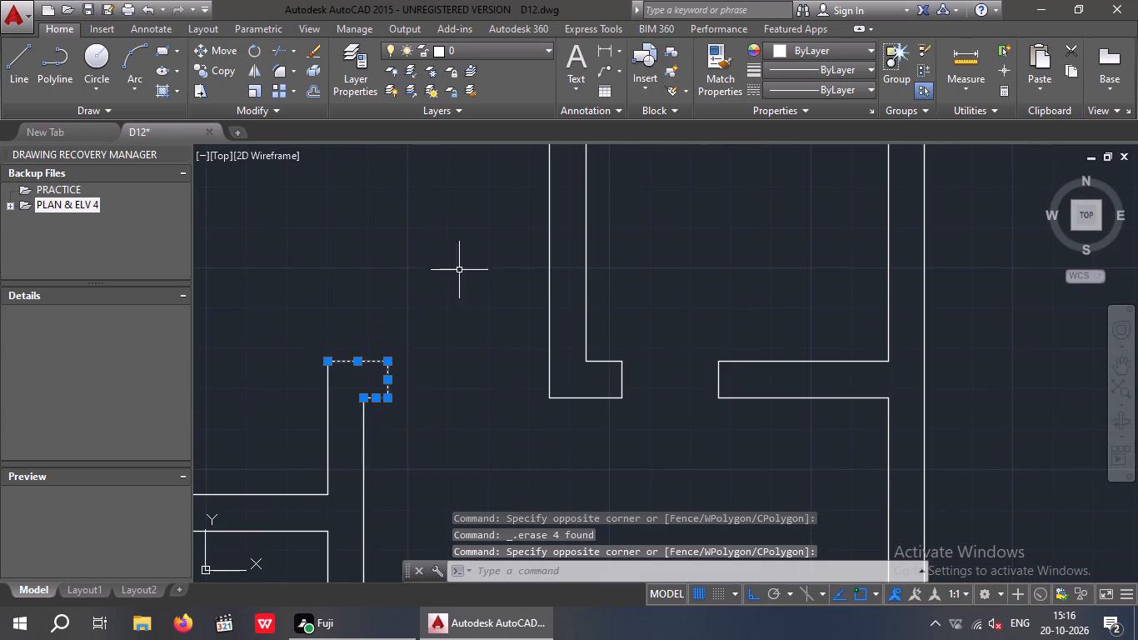
pyautogui.moveTo(414, 268); pyautogui.dragTo(447, 452, button='middle')
pyautogui.moveTo(446, 366); pyautogui.dragTo(422, 358)
pyautogui.click(411, 275)
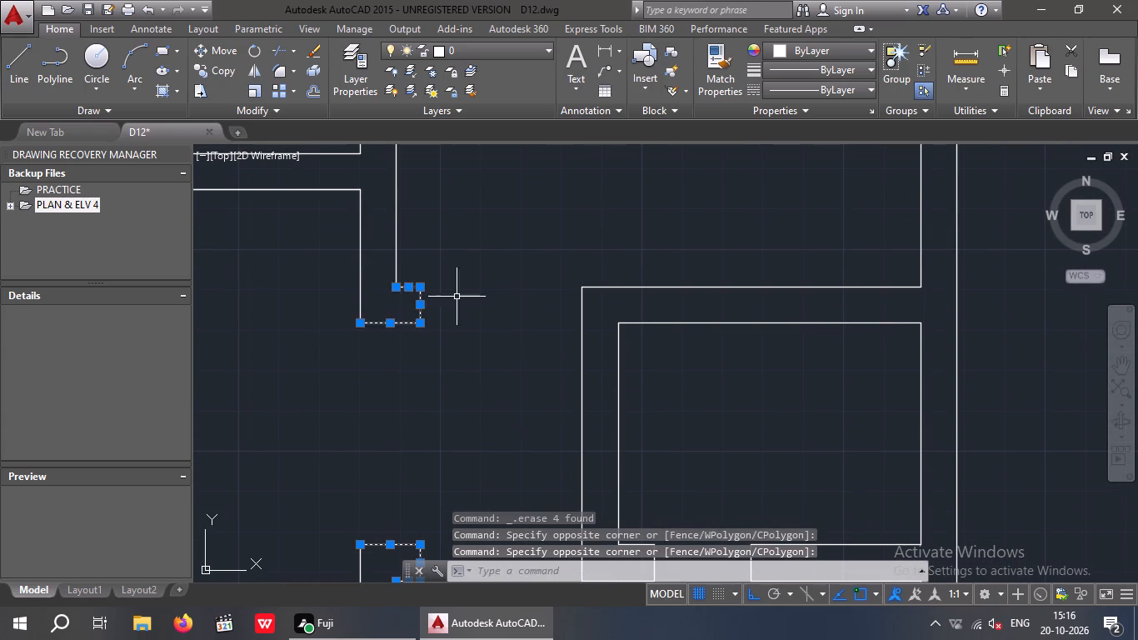
pyautogui.press('Escape')
pyautogui.moveTo(431, 373); pyautogui.dragTo(423, 352)
pyautogui.click(412, 282)
pyautogui.scroll(-2, 437, 271)
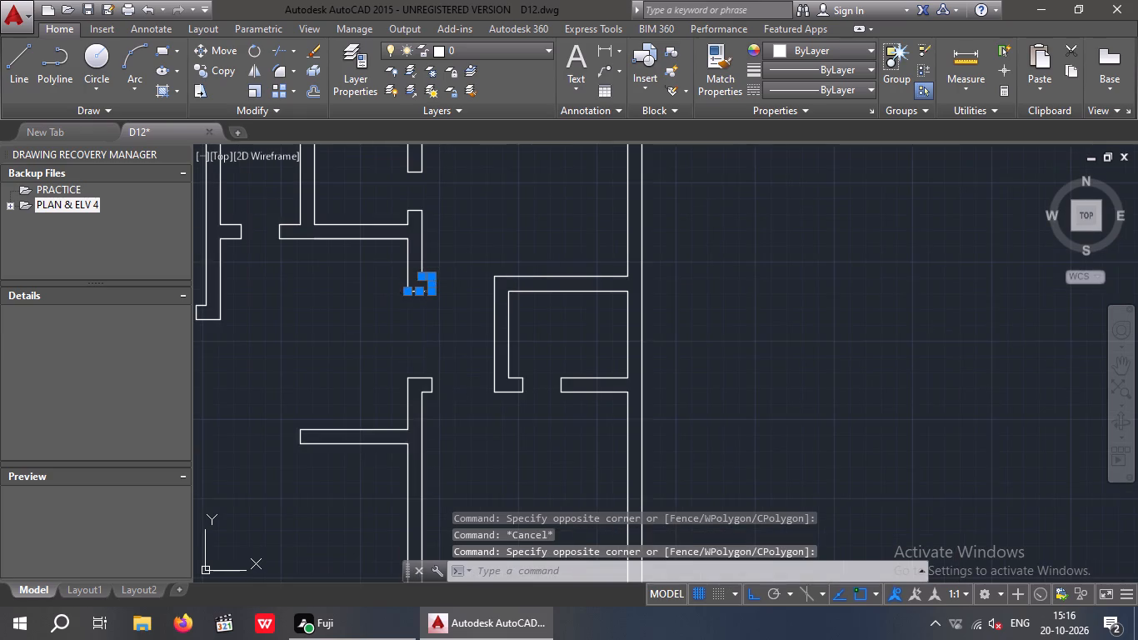
pyautogui.scroll(2, 428, 381)
pyautogui.moveTo(445, 431); pyautogui.dragTo(436, 407)
pyautogui.click(422, 341)
pyautogui.press('Delete')
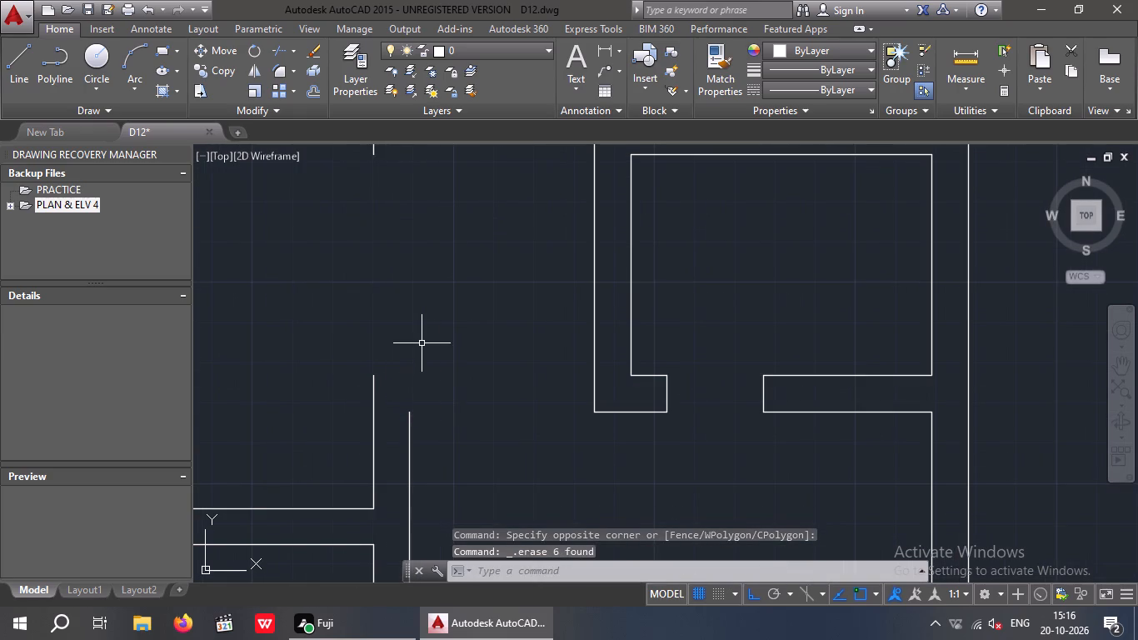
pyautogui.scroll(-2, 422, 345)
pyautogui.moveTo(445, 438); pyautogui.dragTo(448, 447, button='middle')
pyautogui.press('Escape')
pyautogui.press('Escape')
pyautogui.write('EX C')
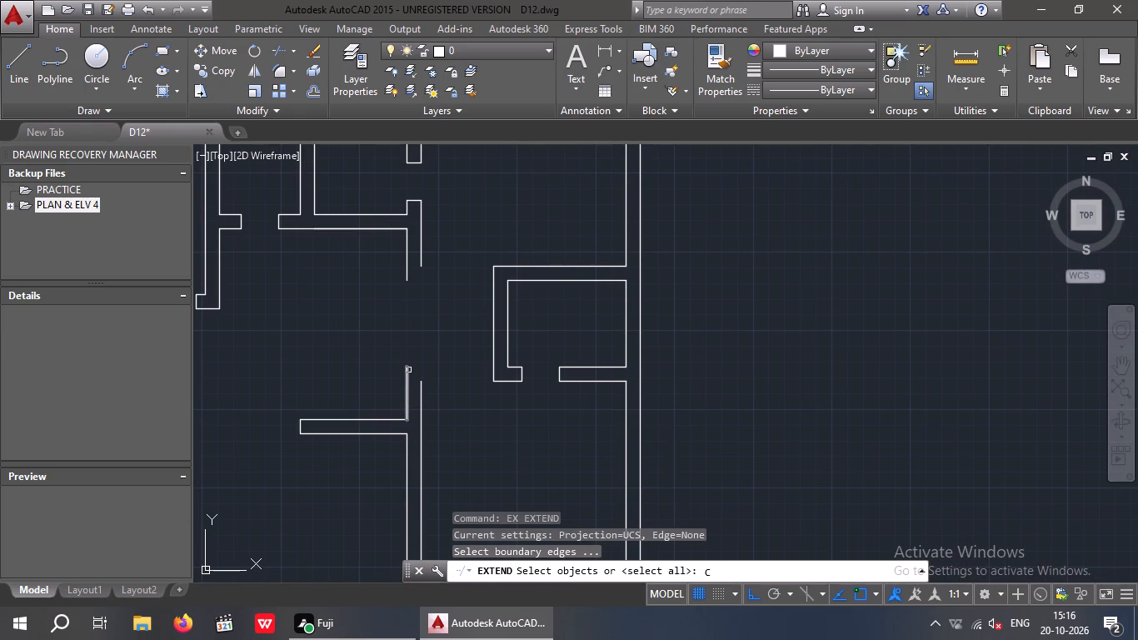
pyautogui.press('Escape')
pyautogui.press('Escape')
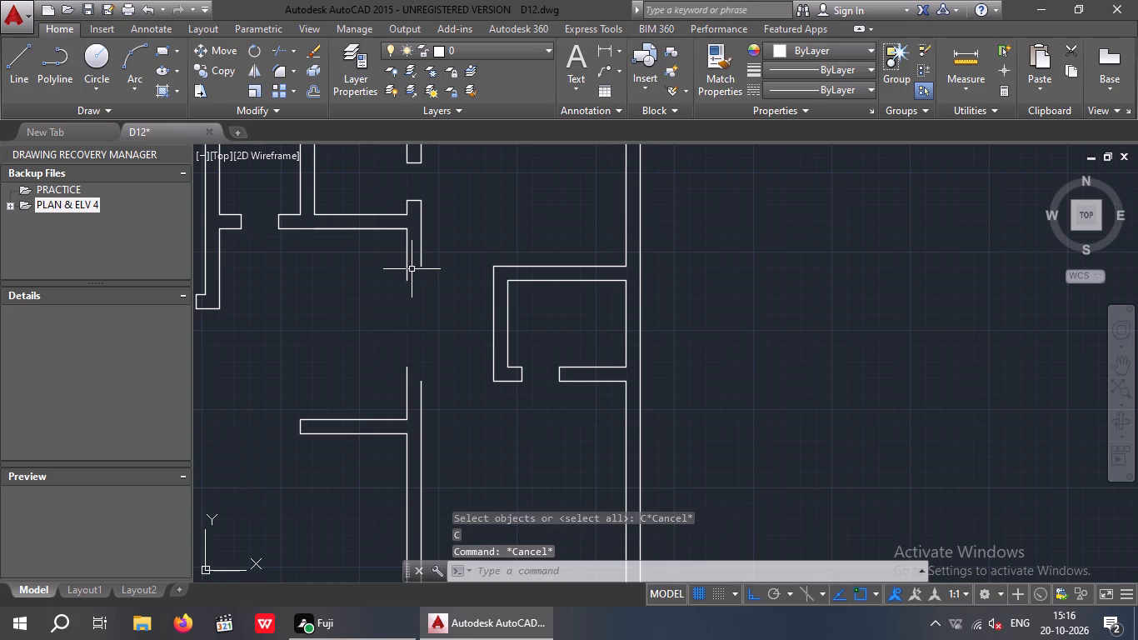
# Extend both face lines of the central vertical wall across the opening to close it.
pyautogui.write('EX')
pyautogui.press('space')
pyautogui.press('space')
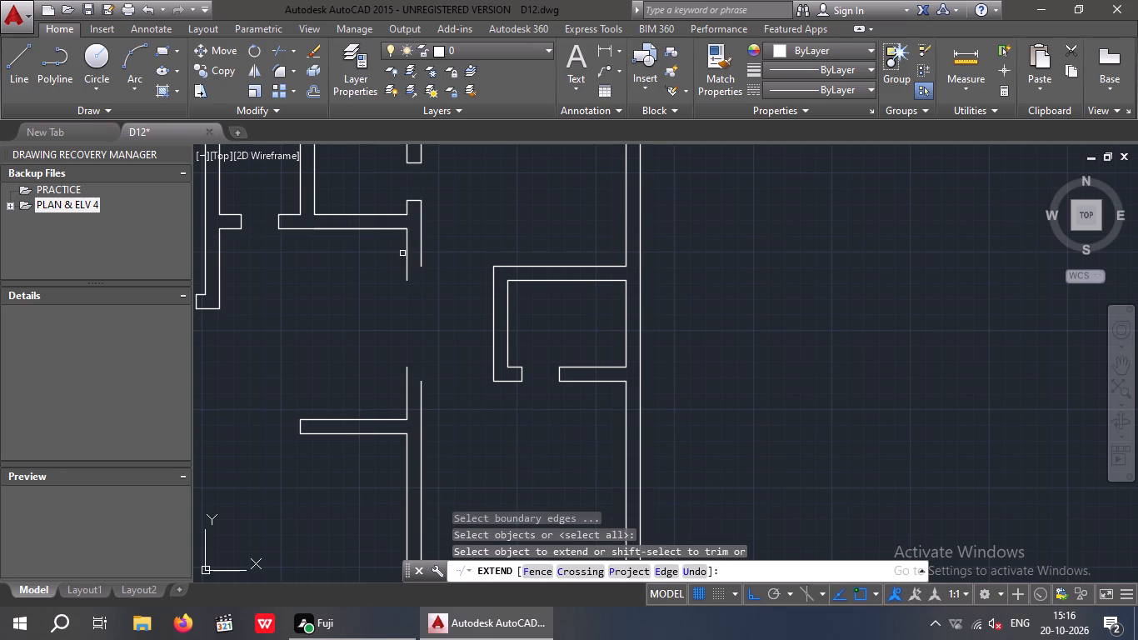
pyautogui.click(406, 262)
pyautogui.click(420, 252)
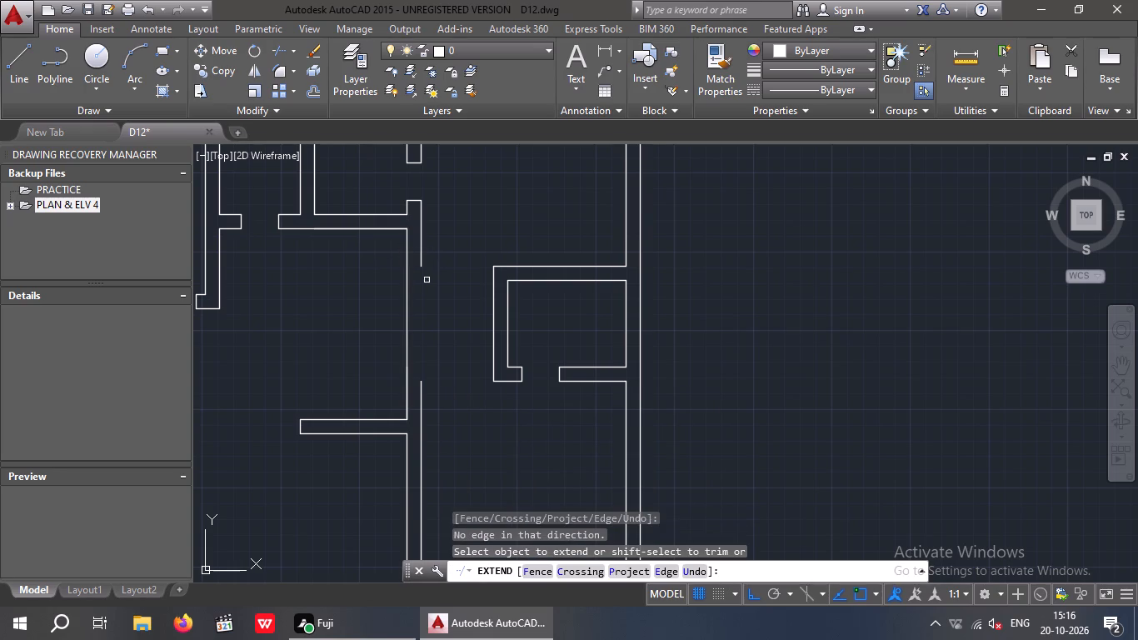
pyautogui.click(422, 387)
pyautogui.press('Escape')
pyautogui.press('Escape')
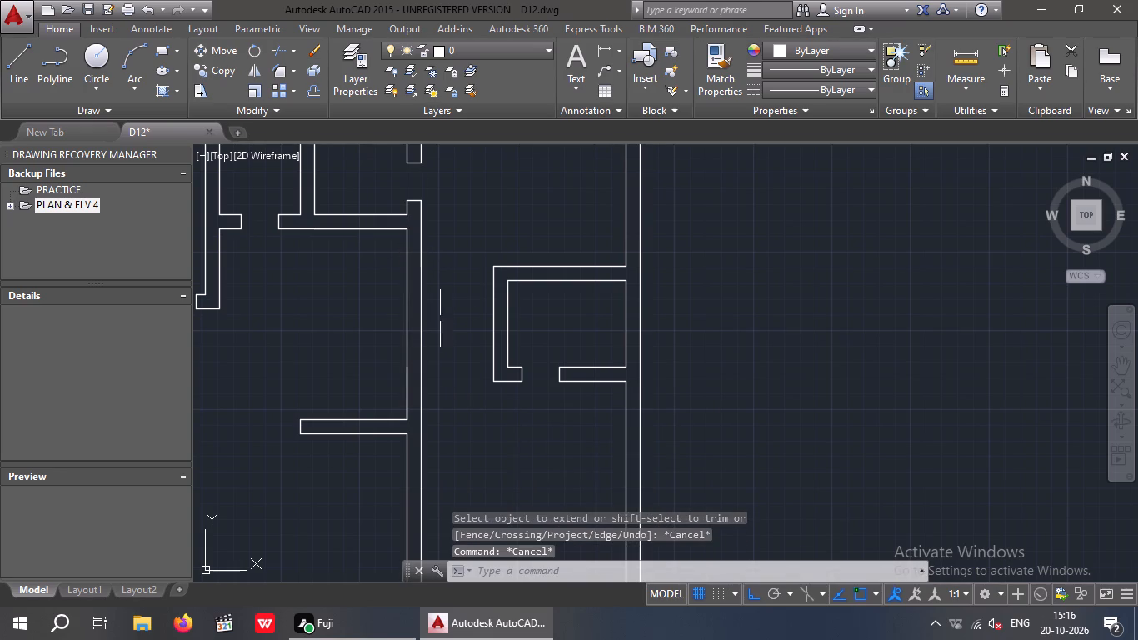
# Draw a horizontal centre line from the midpoint of the upper stair wall's end to the small room's outer left wall.
pyautogui.scroll(-2, 446, 334)
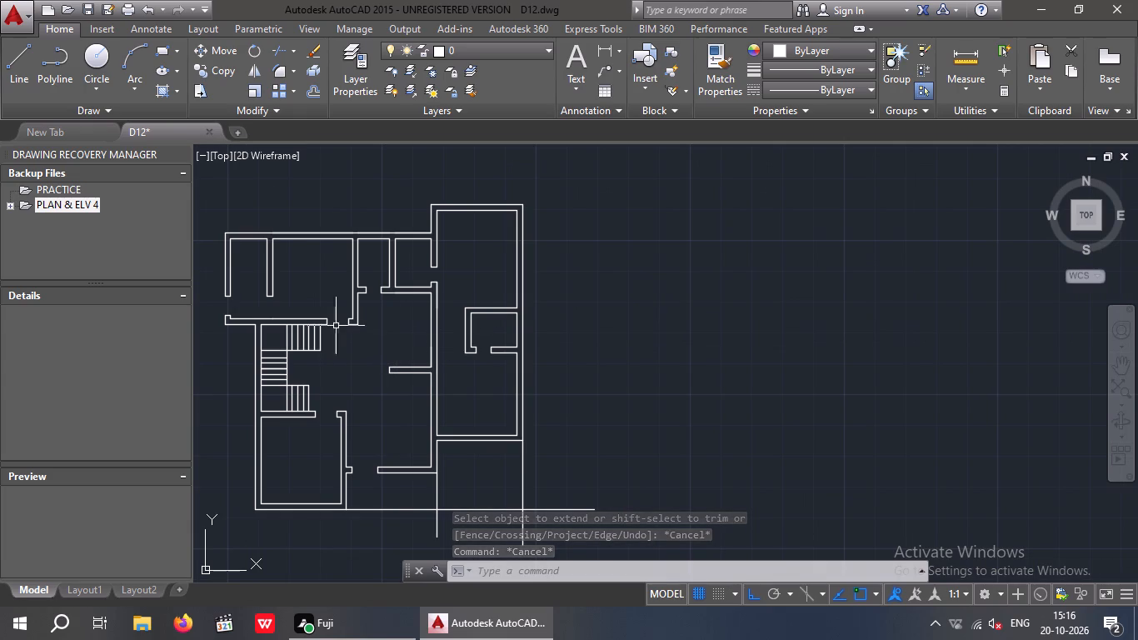
pyautogui.click(24, 52)
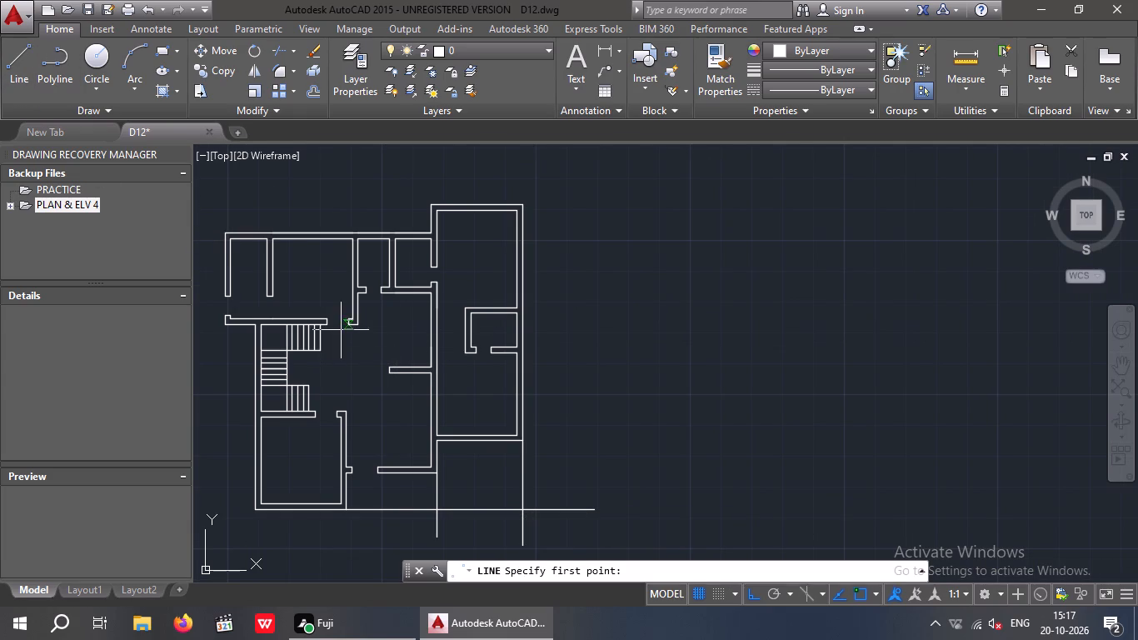
pyautogui.scroll(2, 341, 330)
pyautogui.moveTo(300, 308); pyautogui.dragTo(314, 313)
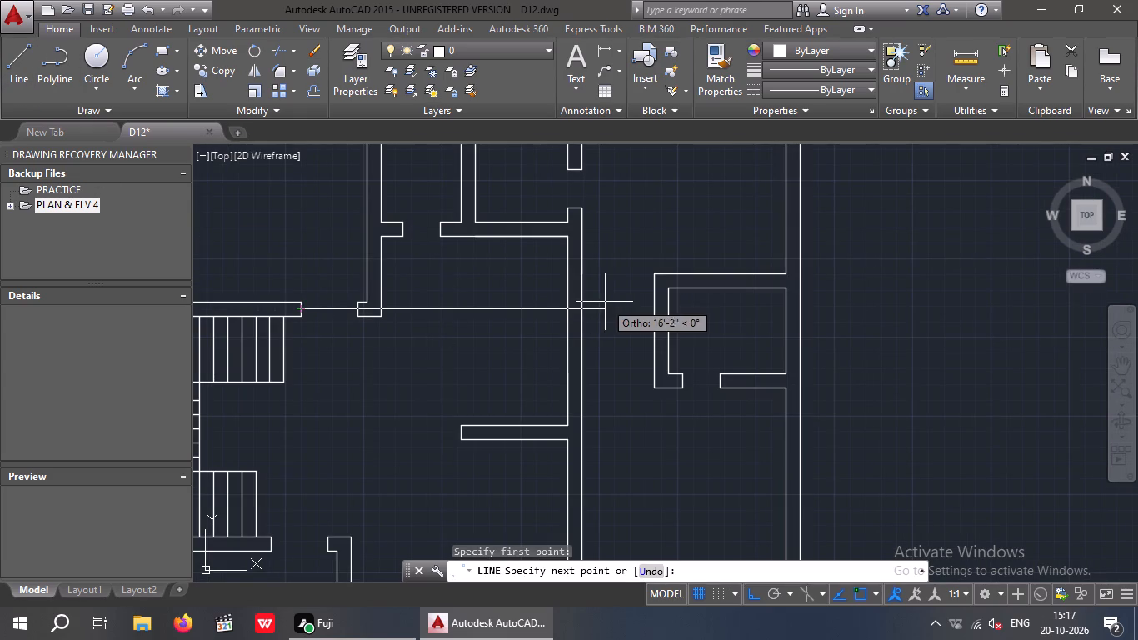
pyautogui.click(656, 312)
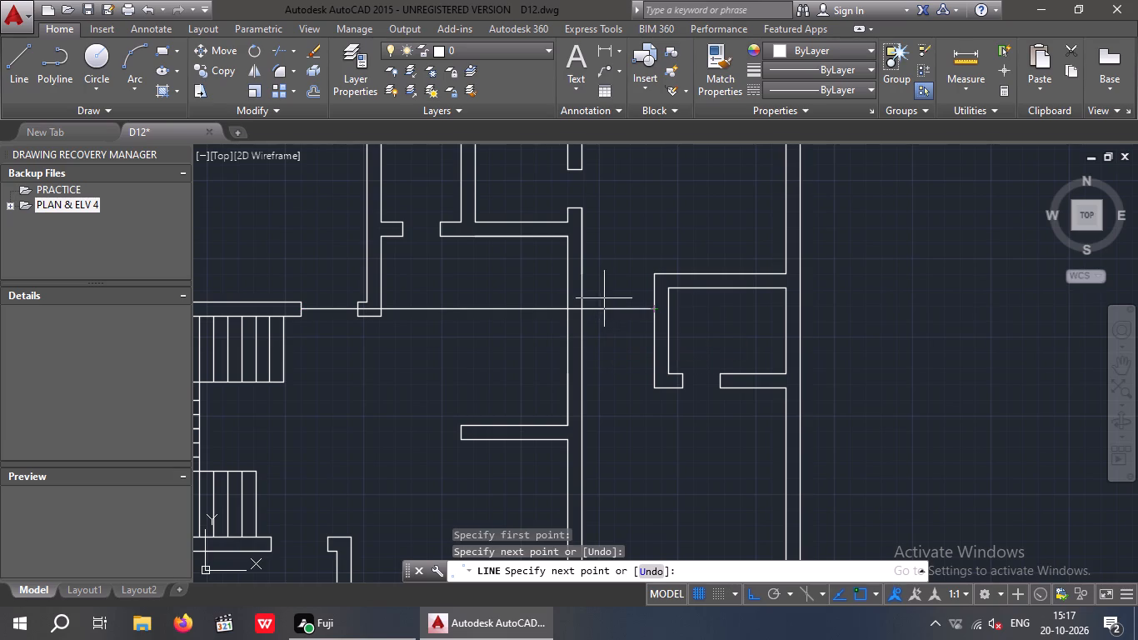
pyautogui.press('space')
# Draw a vertical centre line from the midpoint of the central wall's top end cap down past the horizontal centre line.
pyautogui.press('space')
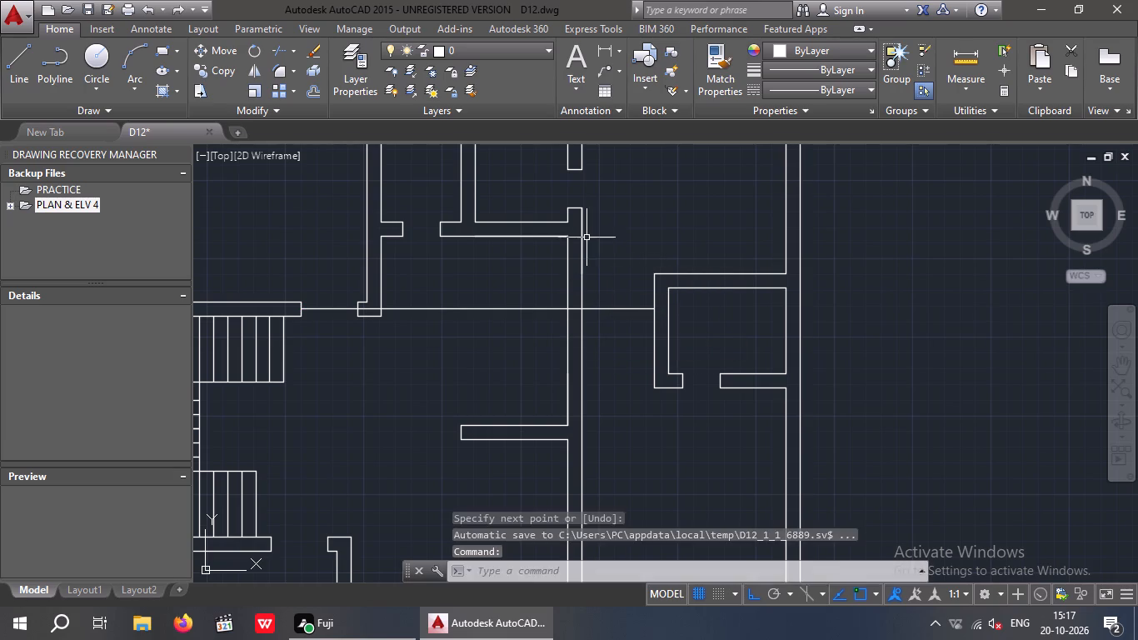
pyautogui.click(571, 211)
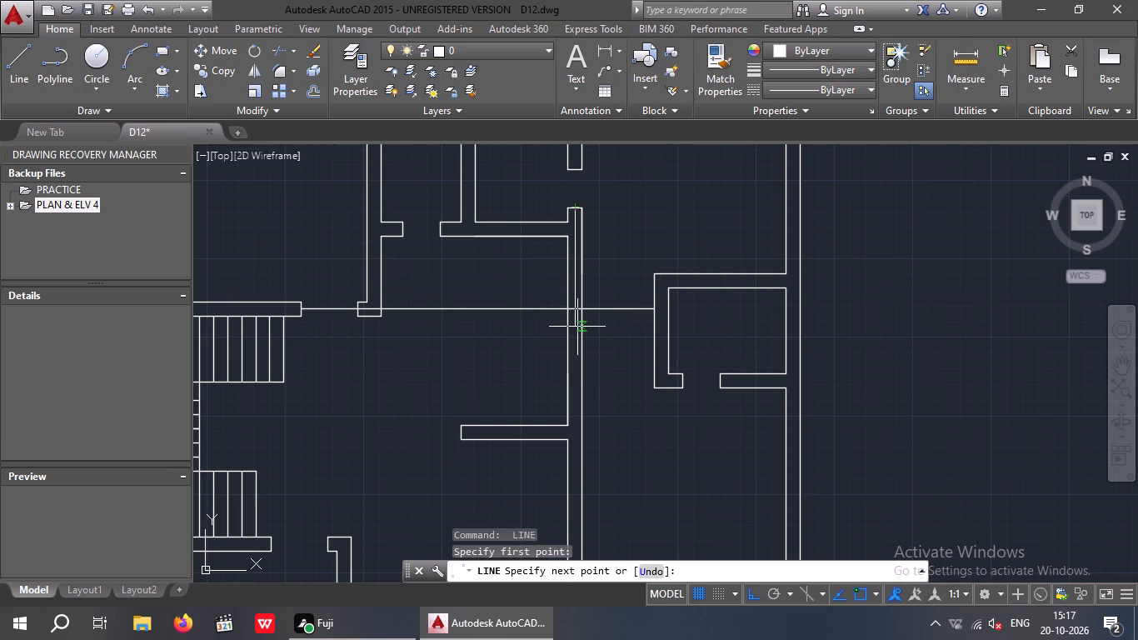
pyautogui.click(577, 327)
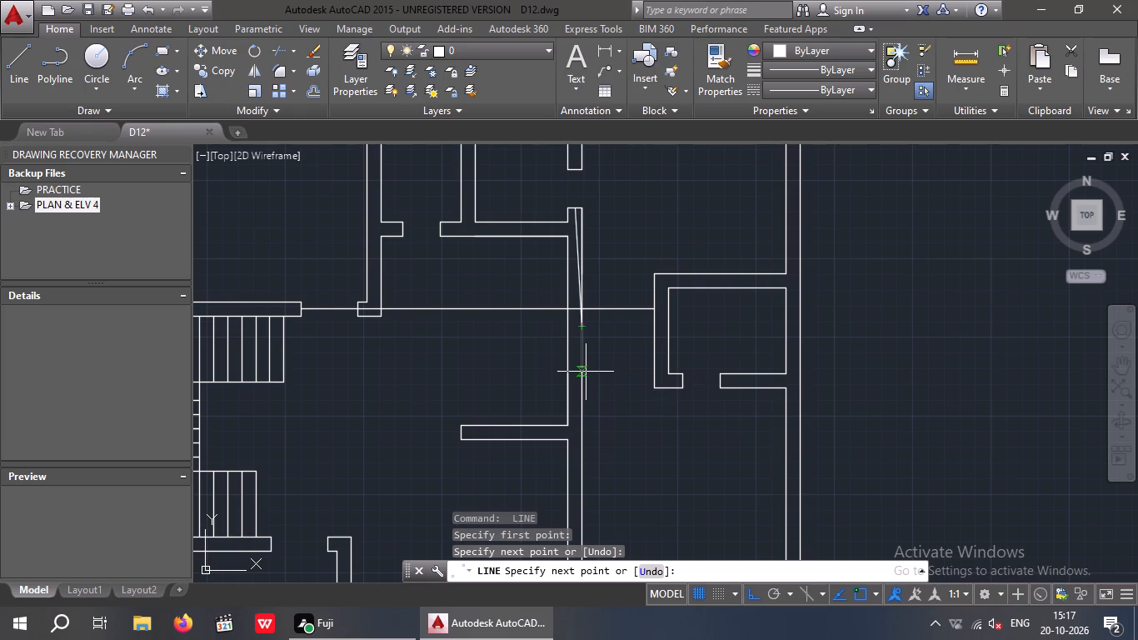
pyautogui.hotkey('ctrl', 'z')
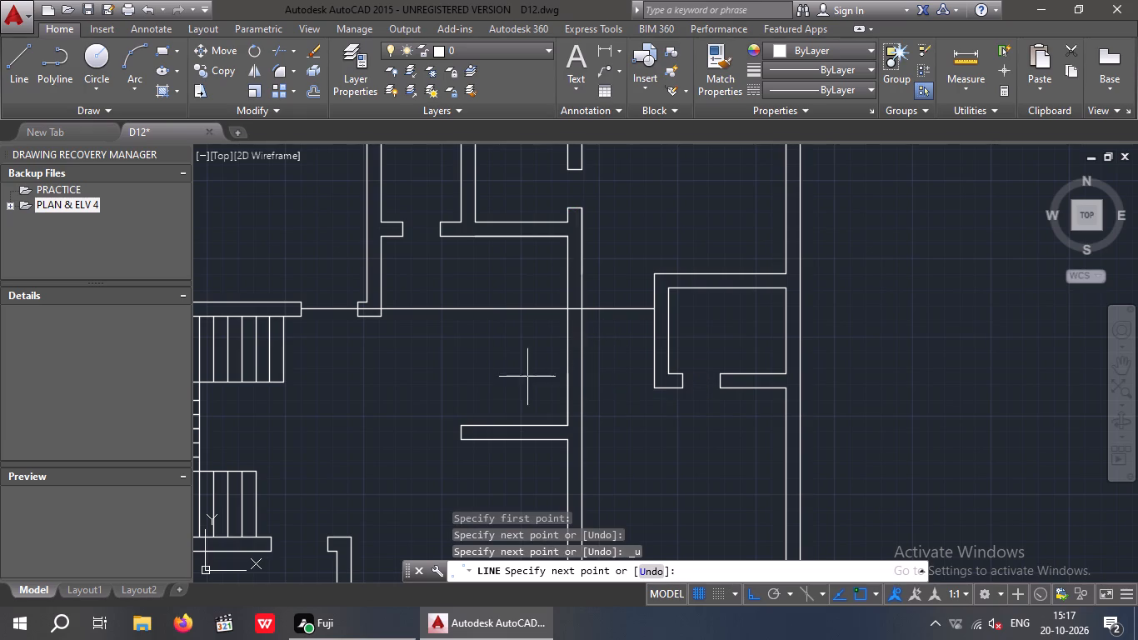
pyautogui.click(494, 352)
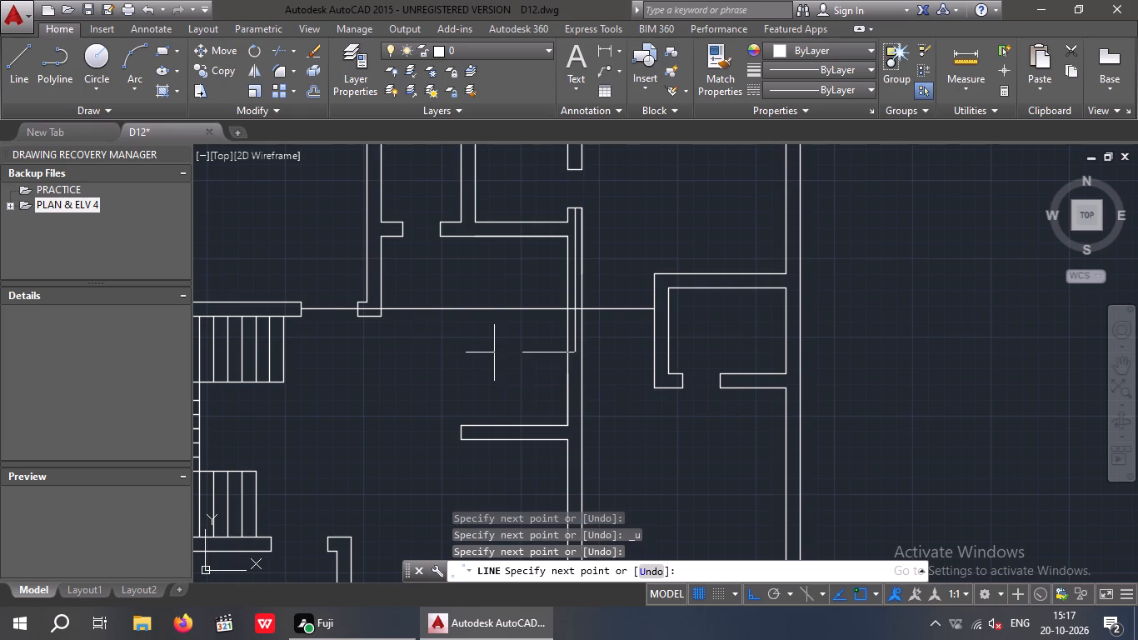
pyautogui.press('Escape')
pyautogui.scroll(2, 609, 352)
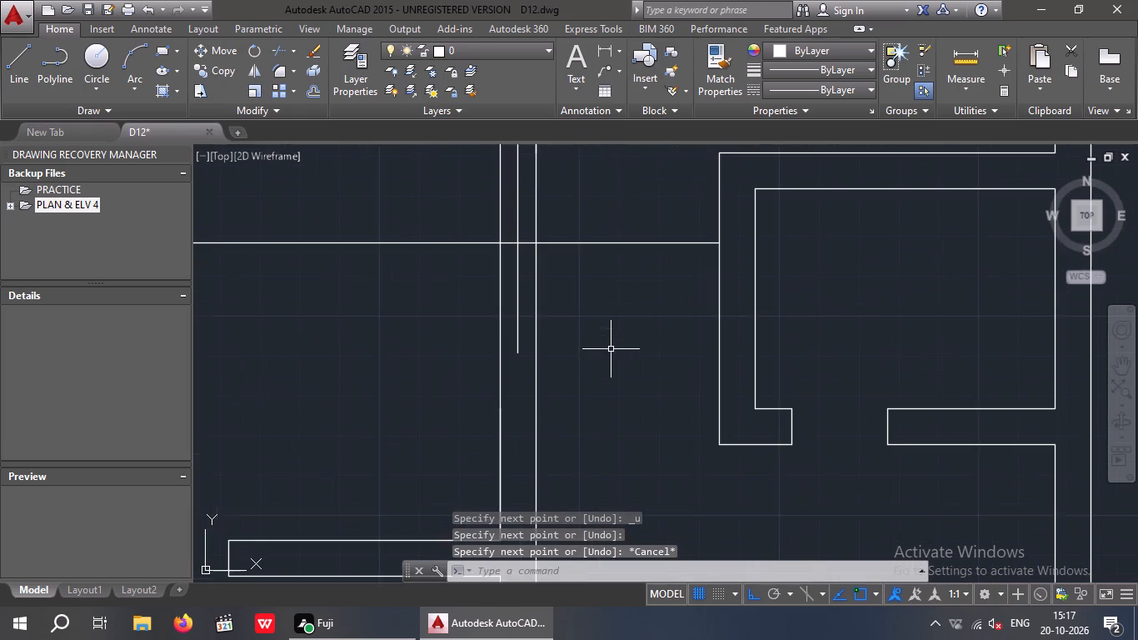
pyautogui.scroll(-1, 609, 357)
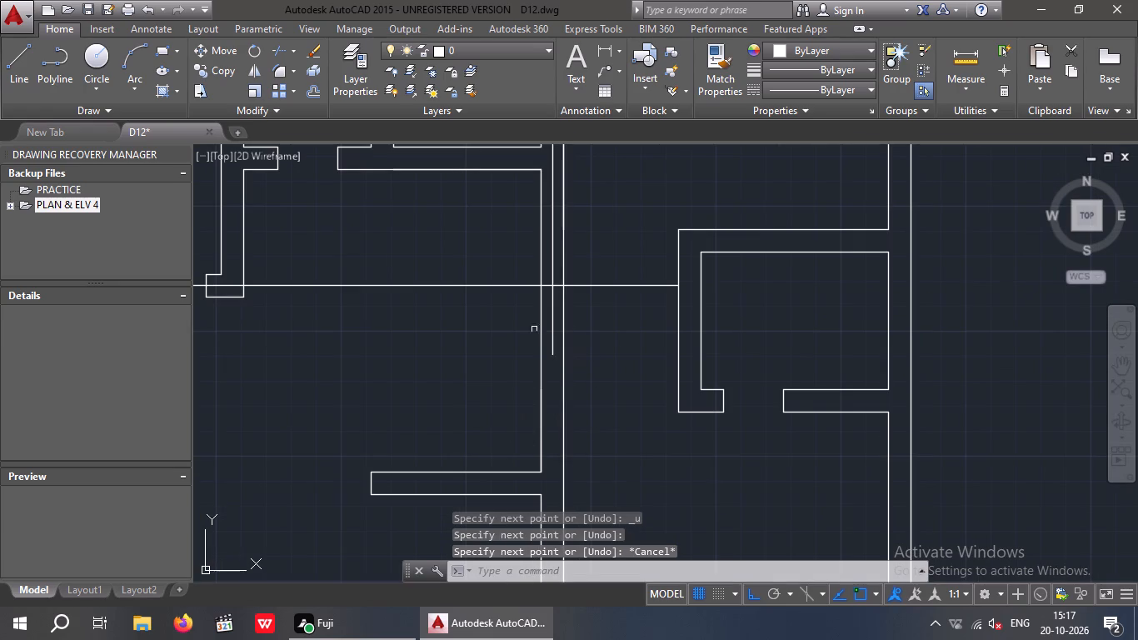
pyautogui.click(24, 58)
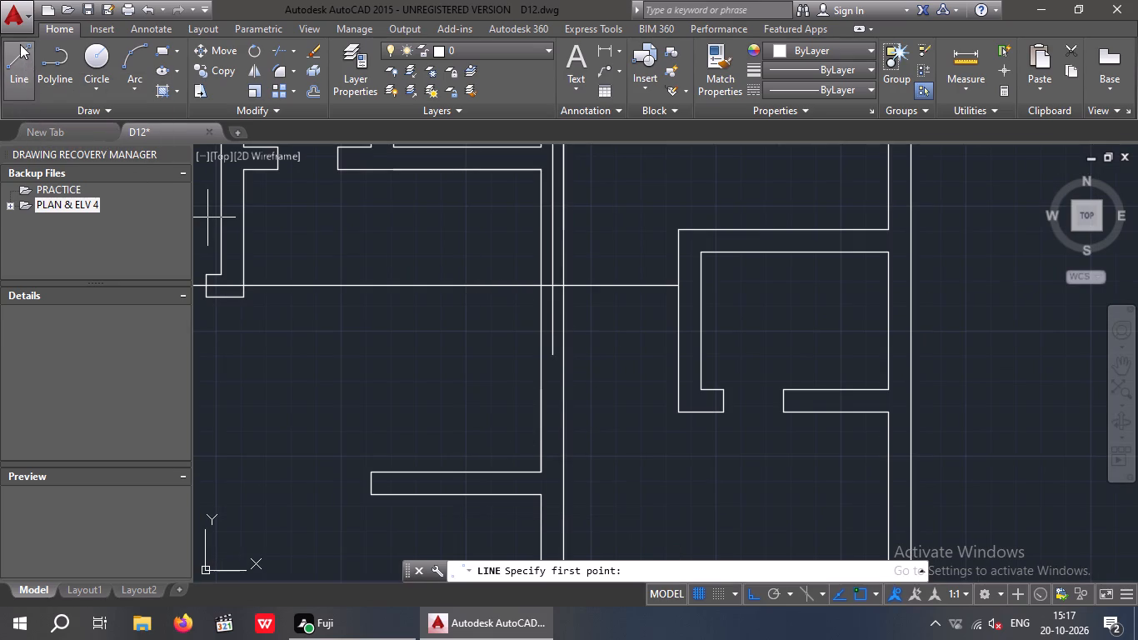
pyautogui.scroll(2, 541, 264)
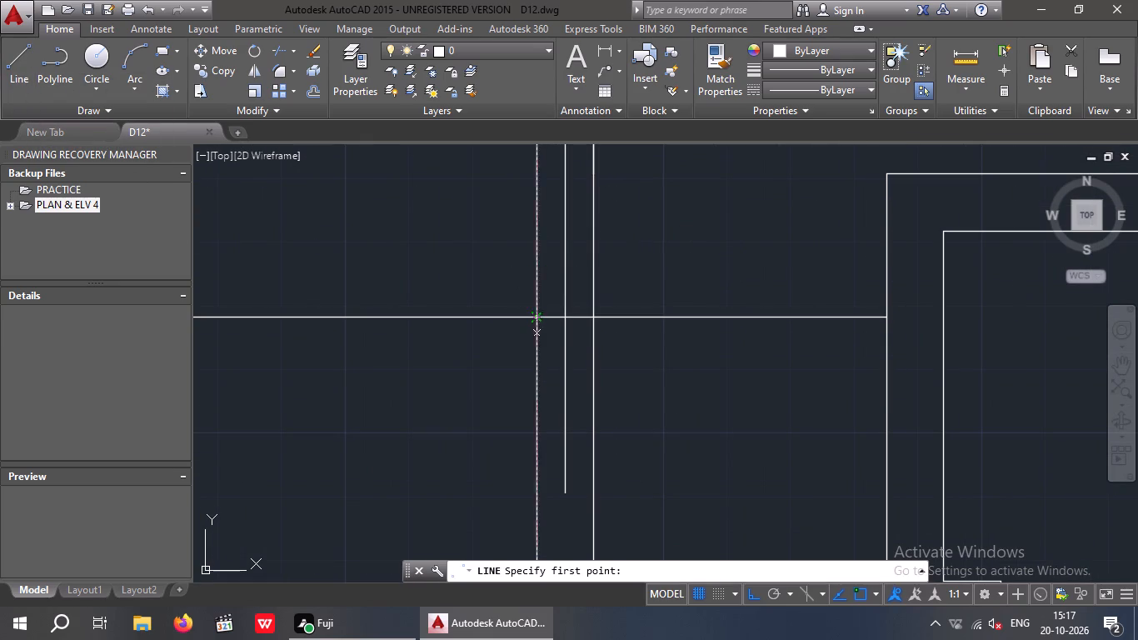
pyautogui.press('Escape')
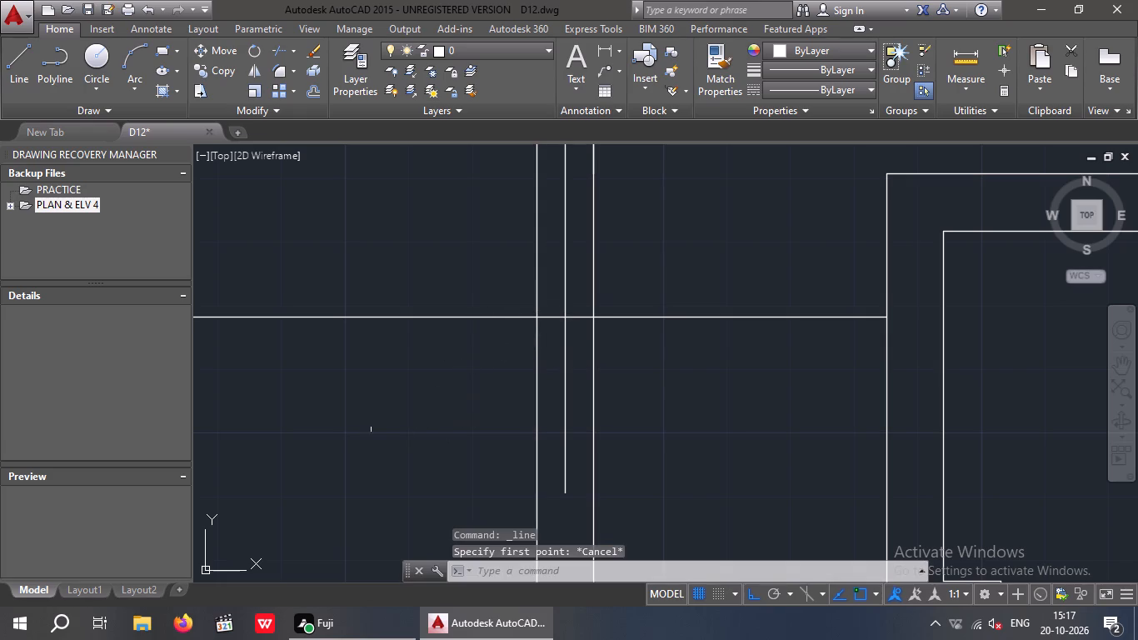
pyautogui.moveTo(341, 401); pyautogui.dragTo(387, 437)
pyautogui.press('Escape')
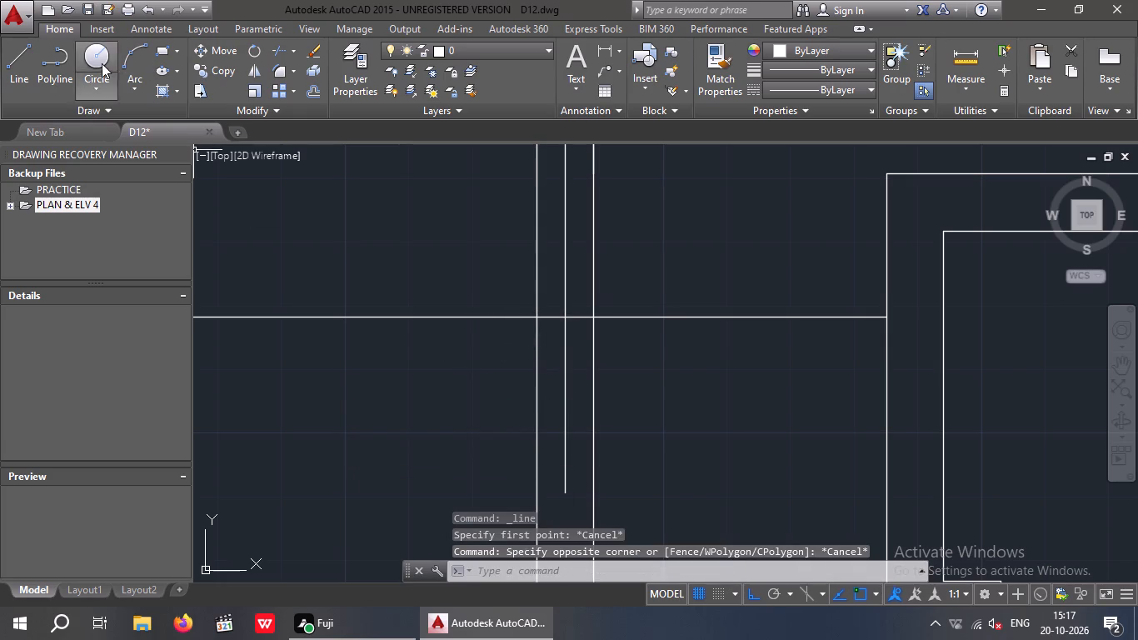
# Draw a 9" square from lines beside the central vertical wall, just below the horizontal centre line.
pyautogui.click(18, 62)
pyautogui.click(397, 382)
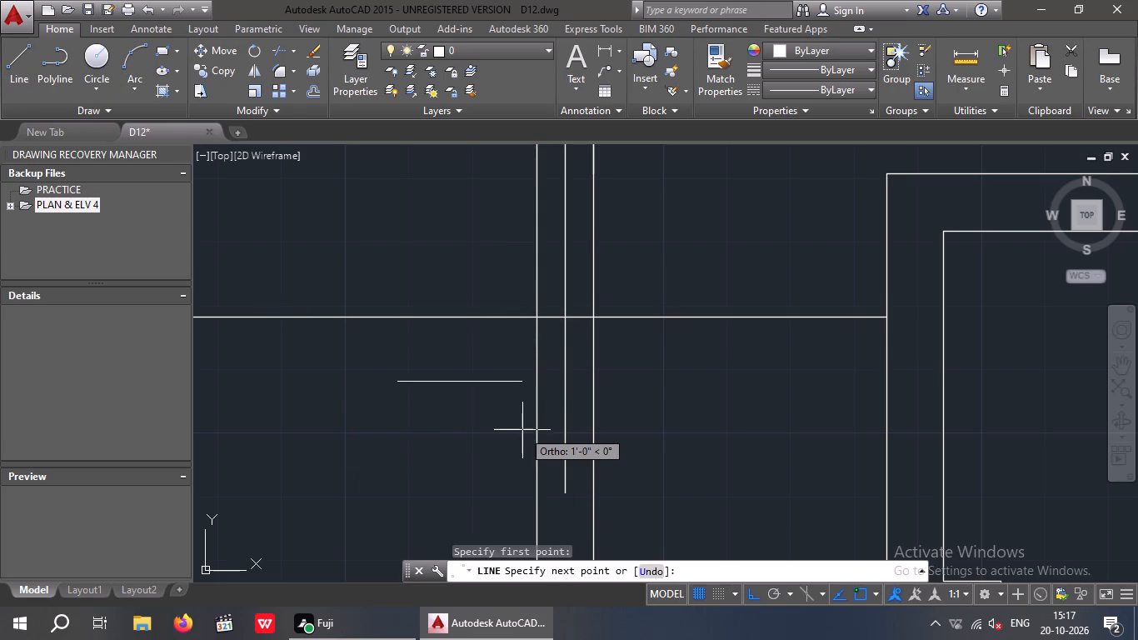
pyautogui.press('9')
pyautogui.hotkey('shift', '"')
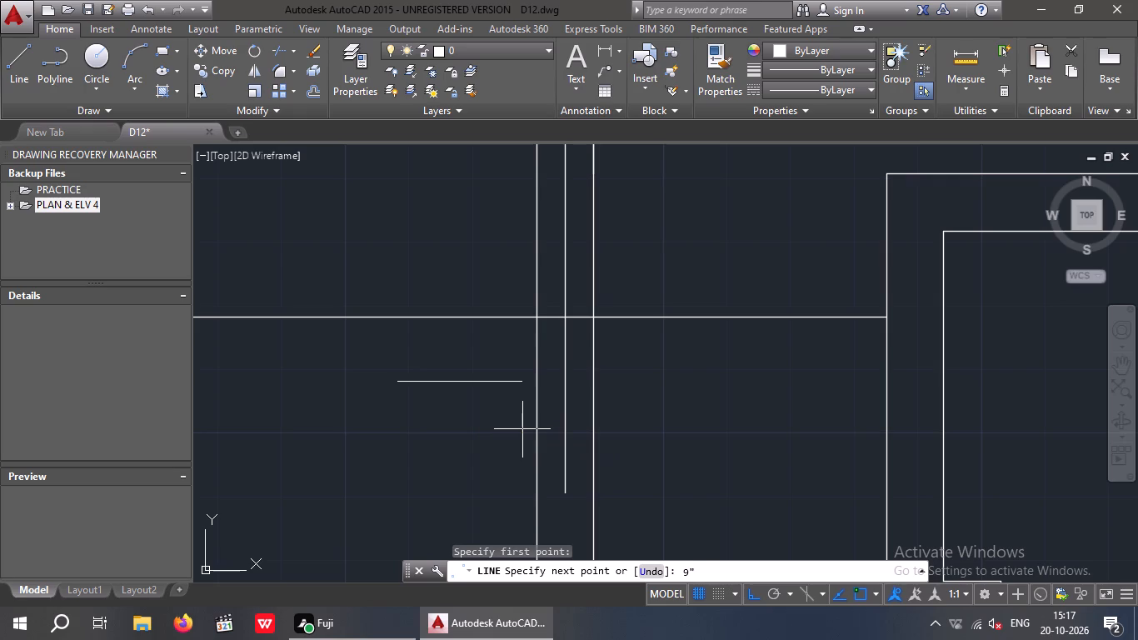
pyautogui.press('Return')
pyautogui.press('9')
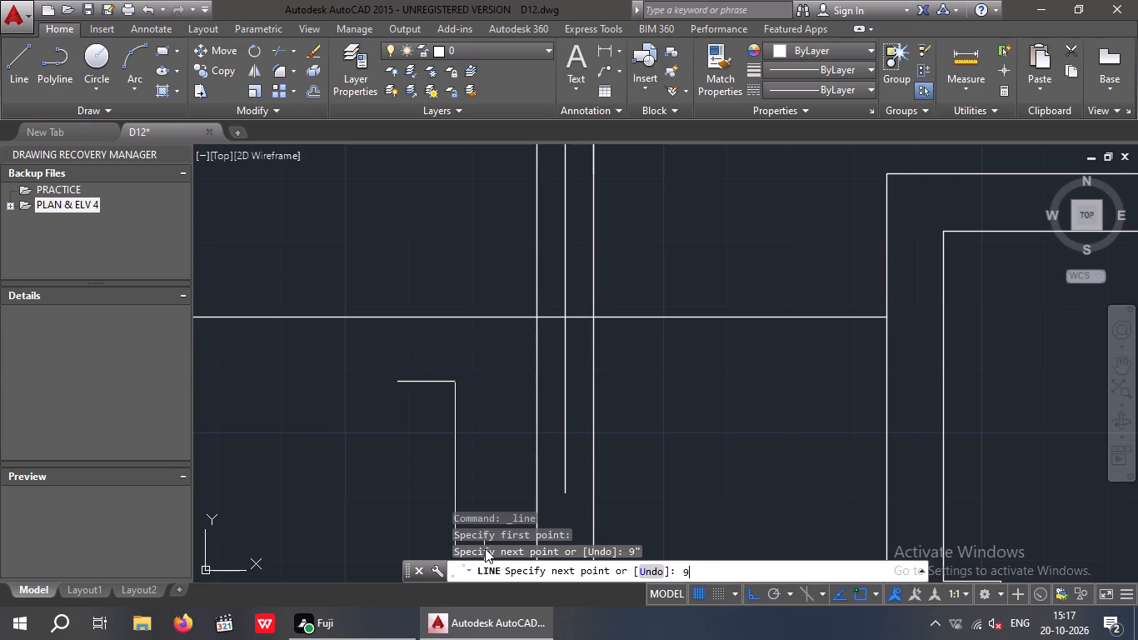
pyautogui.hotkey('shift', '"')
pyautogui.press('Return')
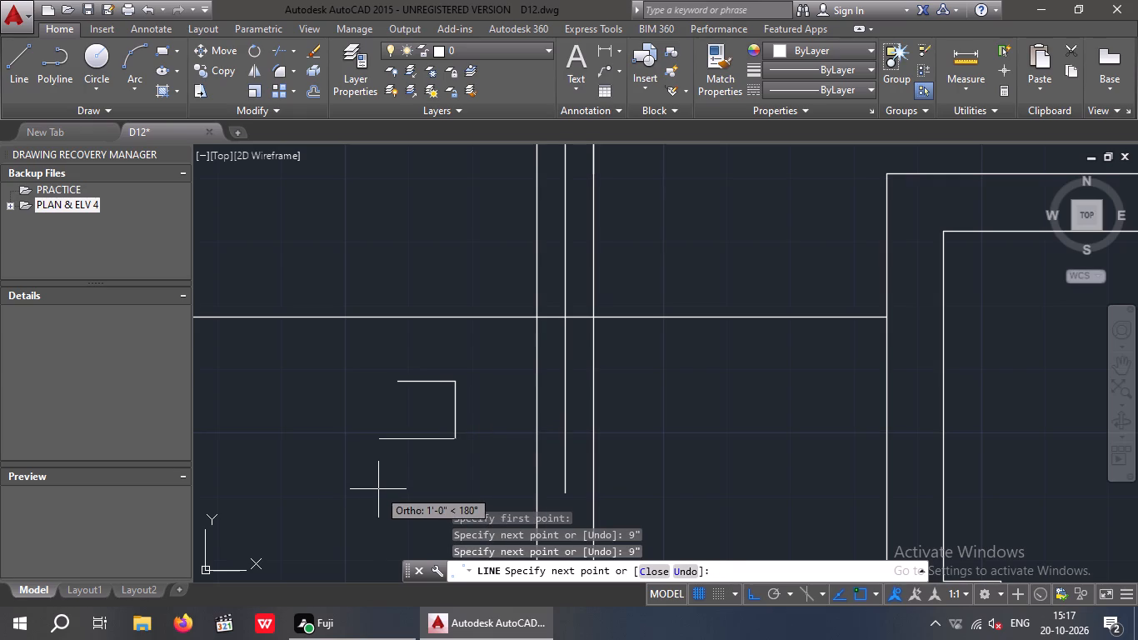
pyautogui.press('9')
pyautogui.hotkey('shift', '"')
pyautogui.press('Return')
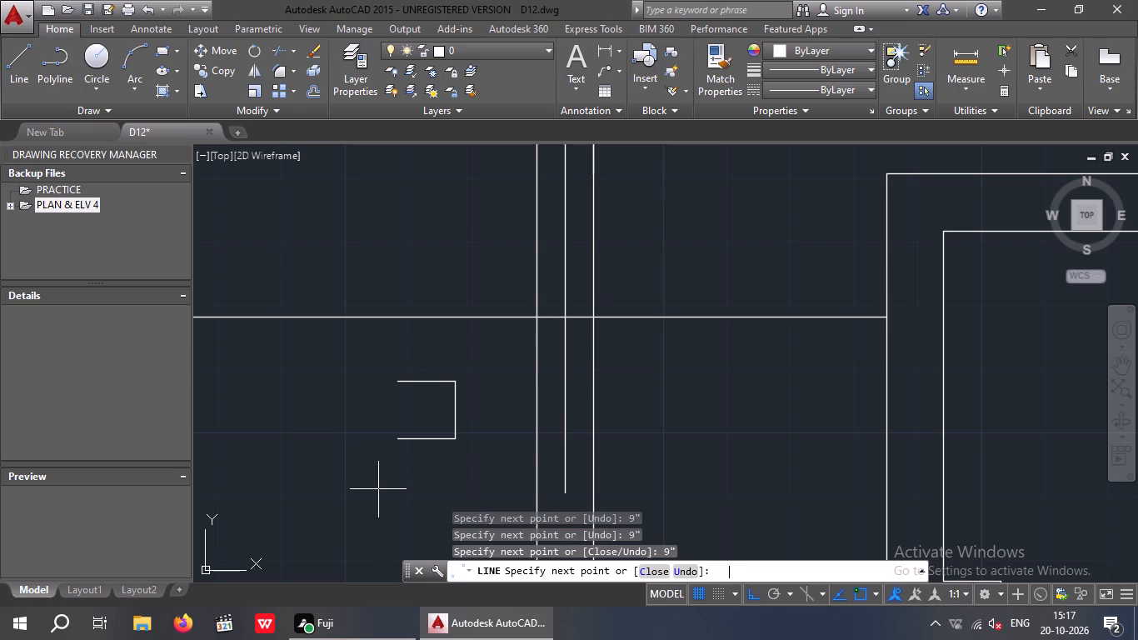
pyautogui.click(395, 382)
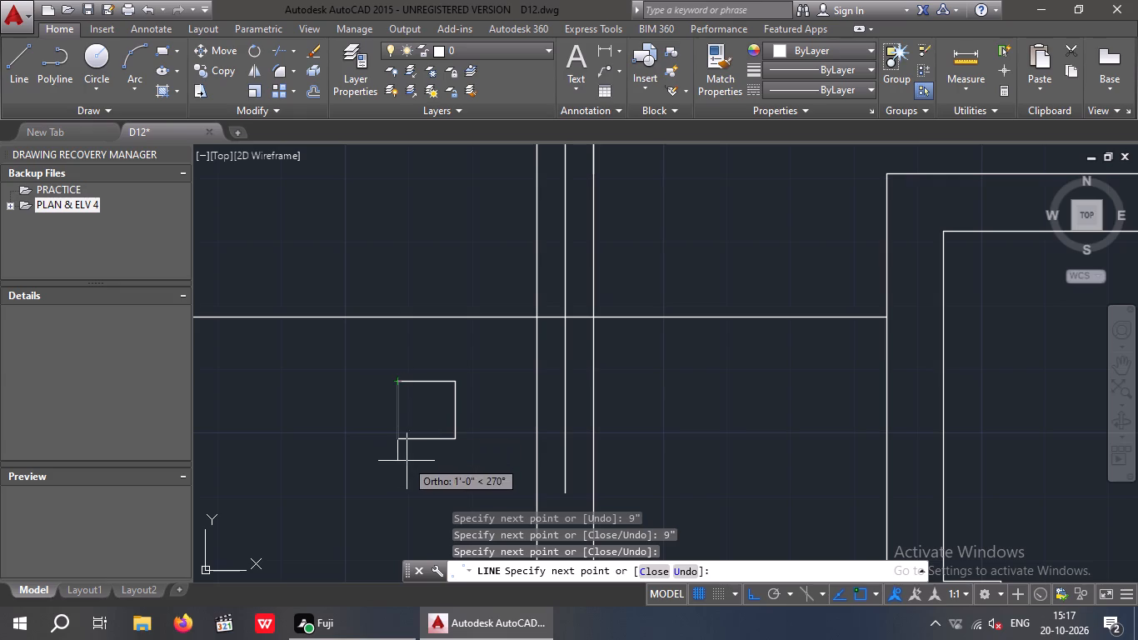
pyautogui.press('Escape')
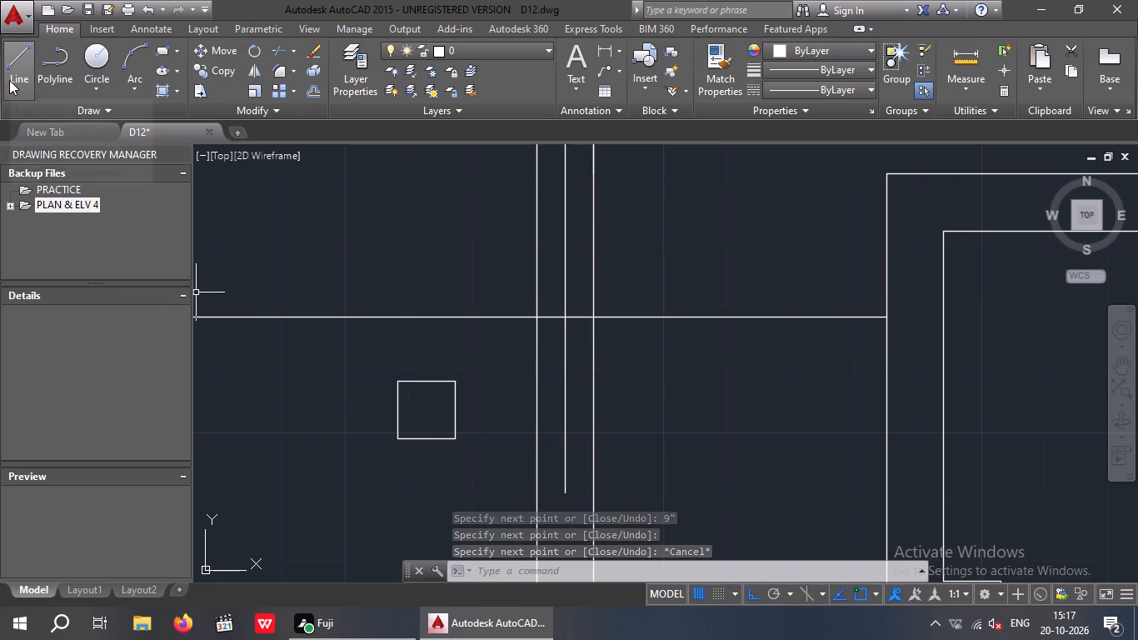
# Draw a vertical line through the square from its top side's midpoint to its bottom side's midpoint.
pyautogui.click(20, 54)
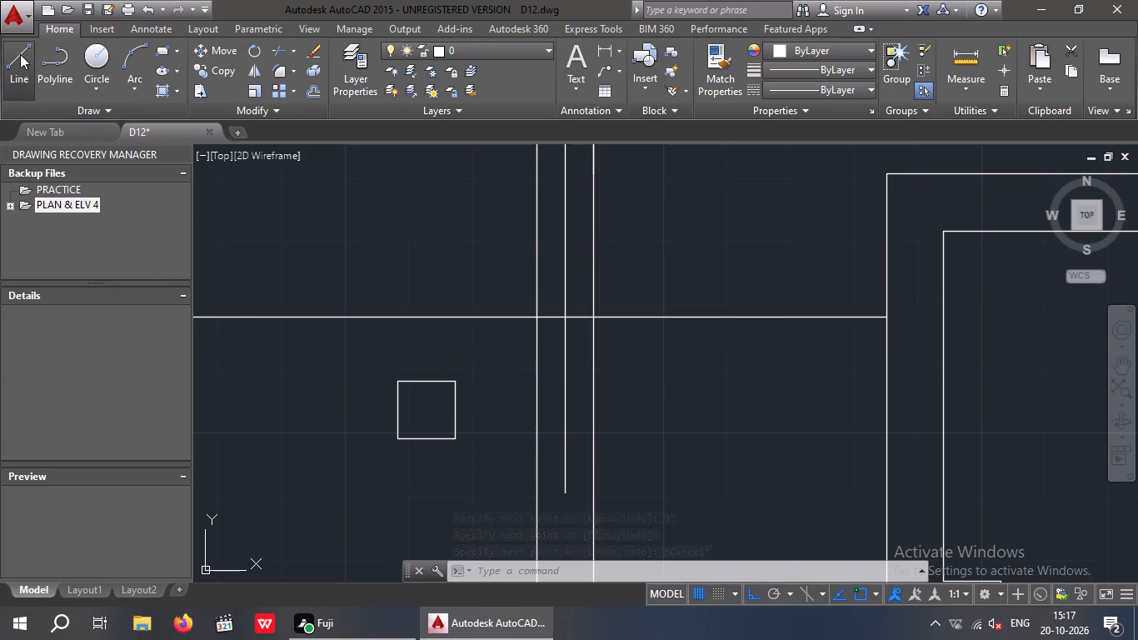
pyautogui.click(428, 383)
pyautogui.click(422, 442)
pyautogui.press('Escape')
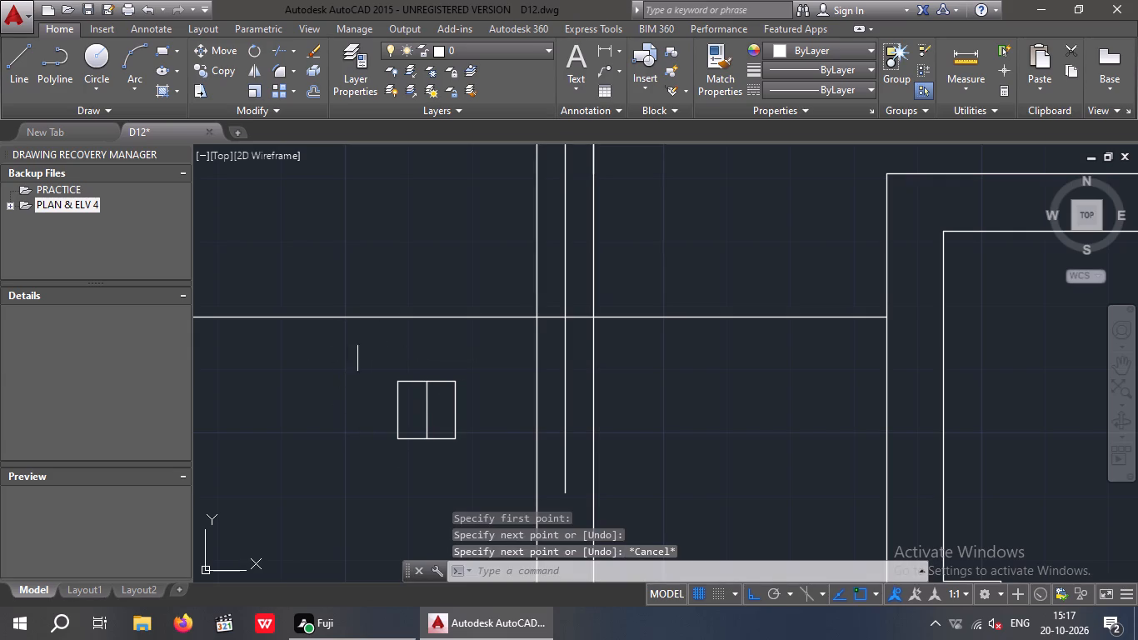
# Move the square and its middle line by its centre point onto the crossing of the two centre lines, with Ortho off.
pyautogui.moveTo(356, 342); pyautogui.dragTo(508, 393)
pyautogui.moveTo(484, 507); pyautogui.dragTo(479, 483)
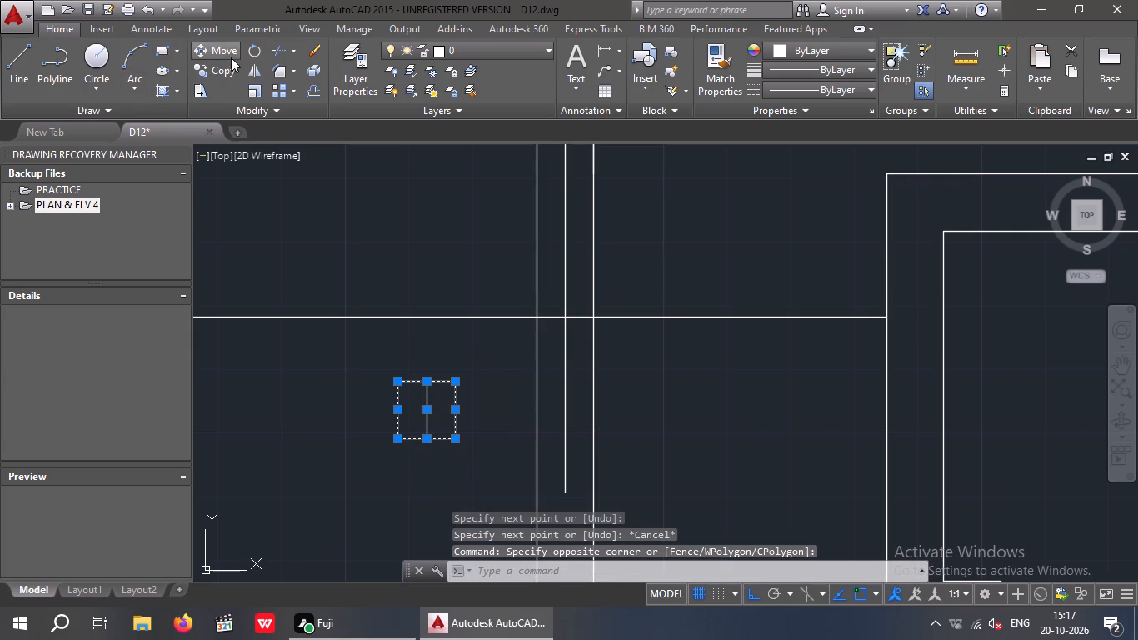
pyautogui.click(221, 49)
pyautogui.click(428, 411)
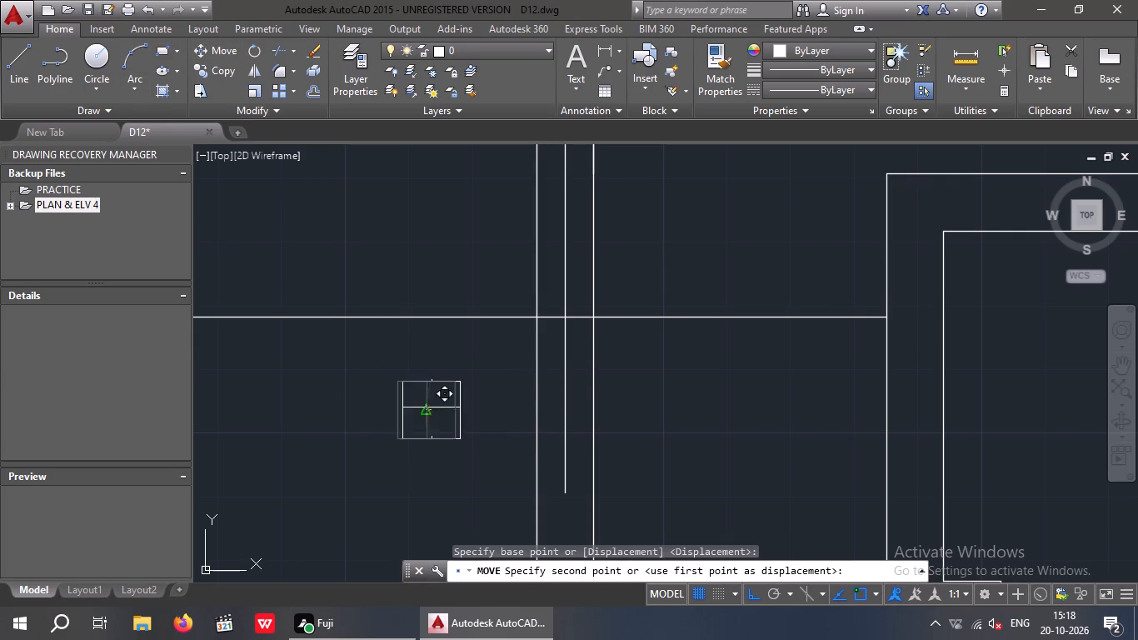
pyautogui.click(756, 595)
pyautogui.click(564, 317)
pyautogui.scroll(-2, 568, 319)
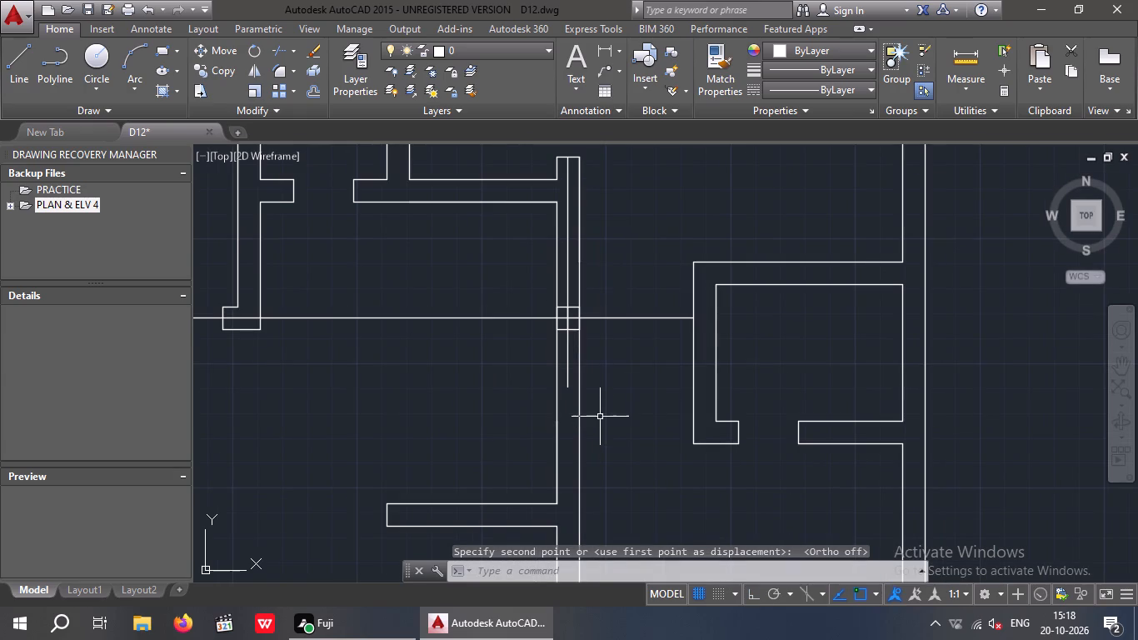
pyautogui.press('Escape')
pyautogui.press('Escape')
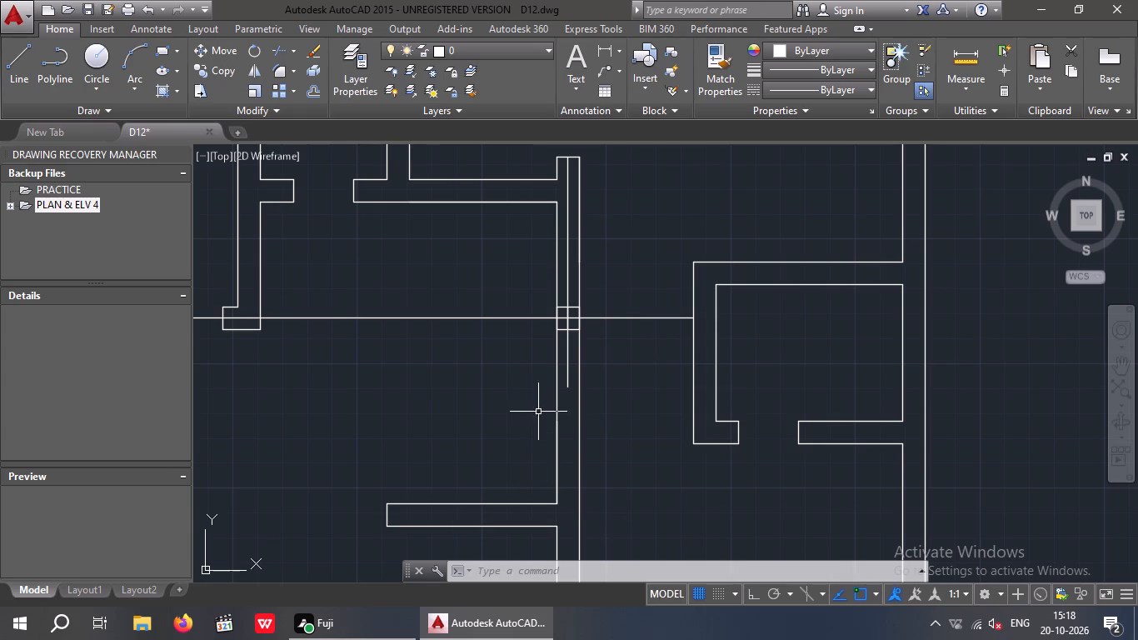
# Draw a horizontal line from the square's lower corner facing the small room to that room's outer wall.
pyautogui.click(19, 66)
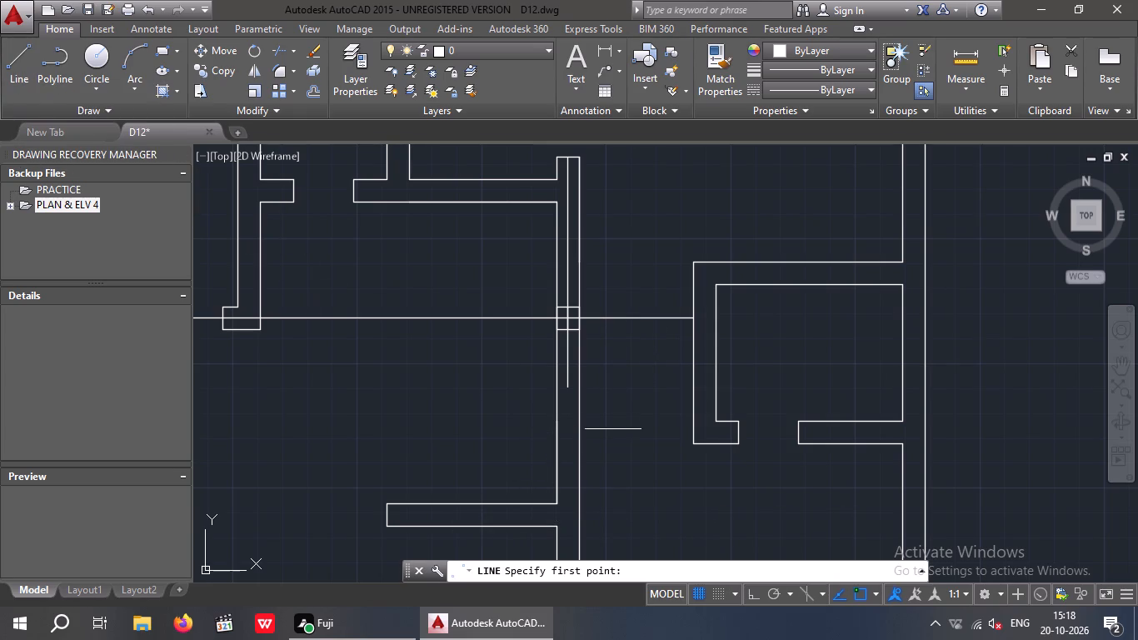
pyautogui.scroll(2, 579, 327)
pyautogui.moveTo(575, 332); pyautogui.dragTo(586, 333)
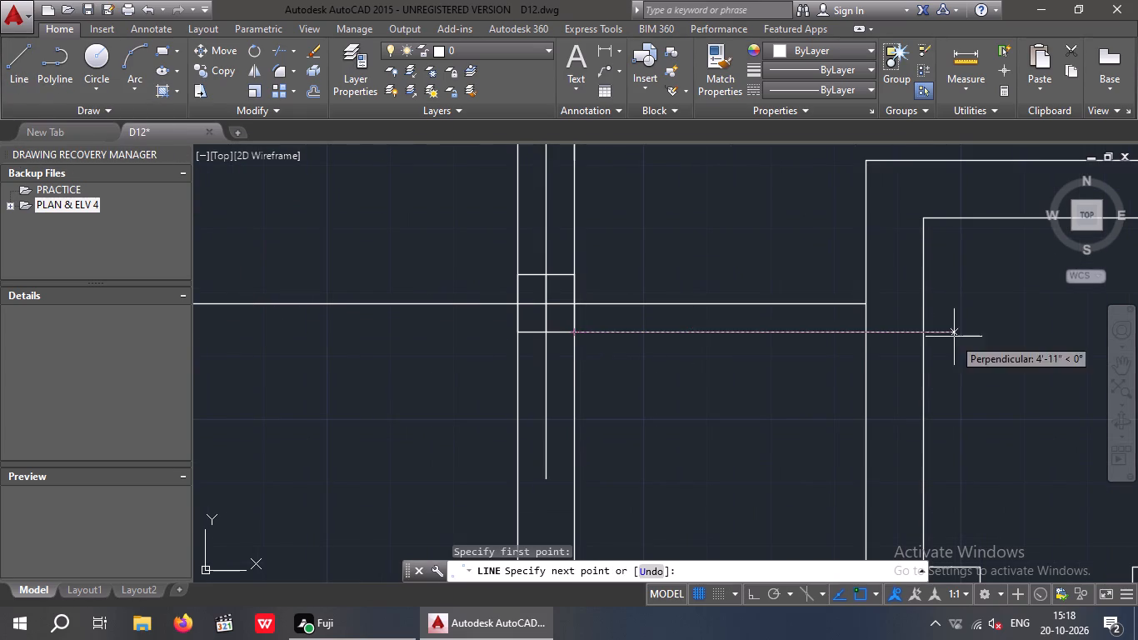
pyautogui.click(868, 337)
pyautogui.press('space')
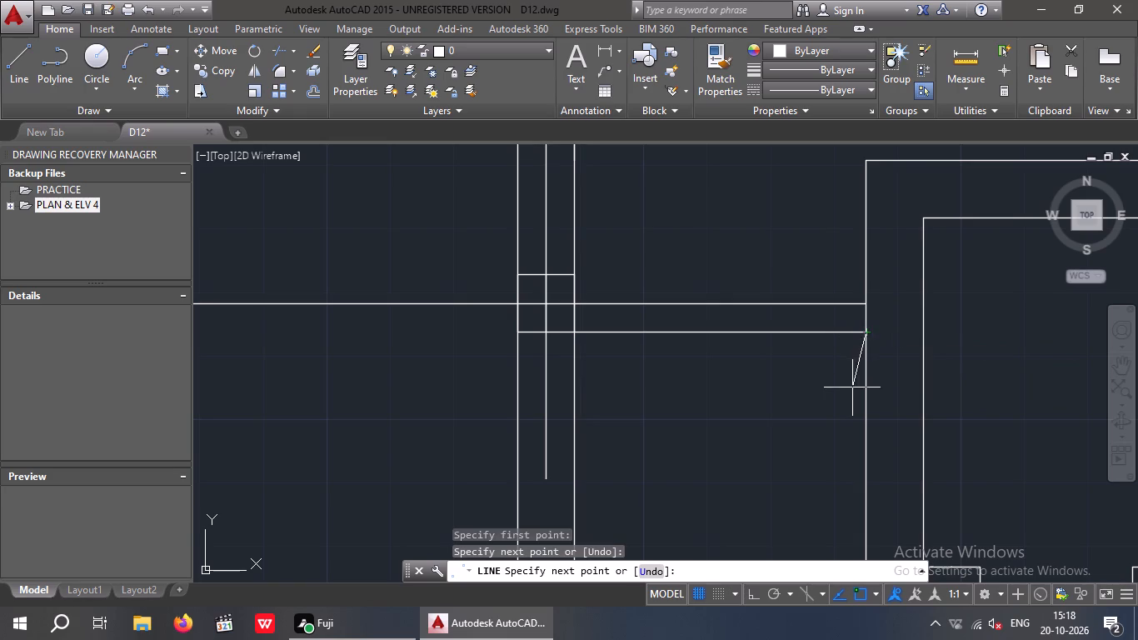
# Erase the horizontal centre line and the parallel line below it that runs to the small room.
pyautogui.scroll(-2, 755, 400)
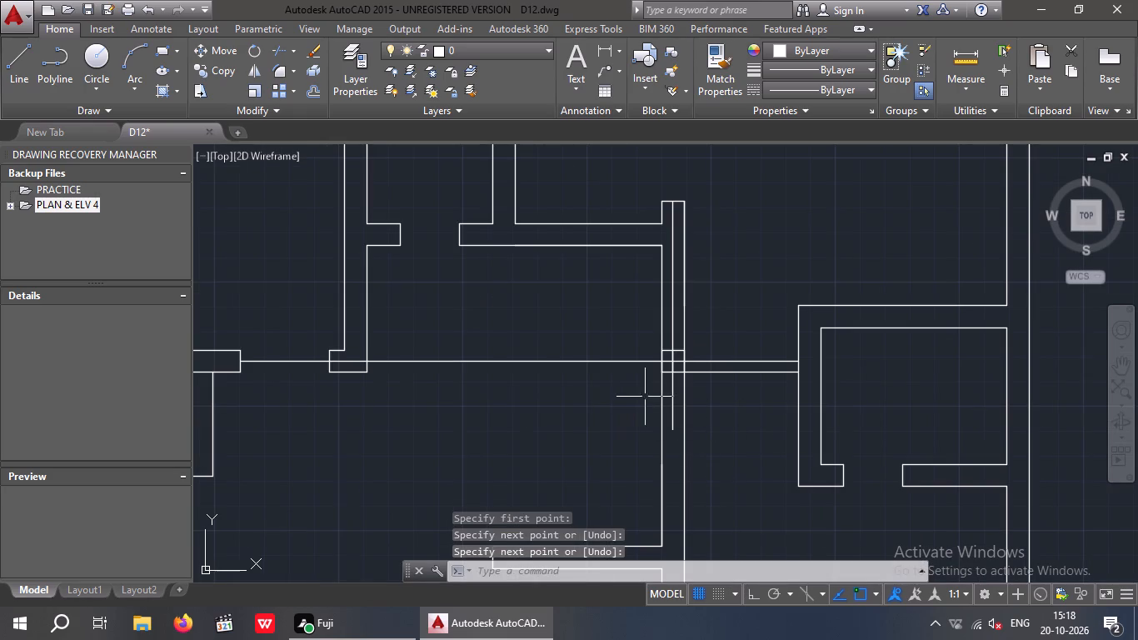
pyautogui.moveTo(732, 492); pyautogui.dragTo(727, 451, button='middle')
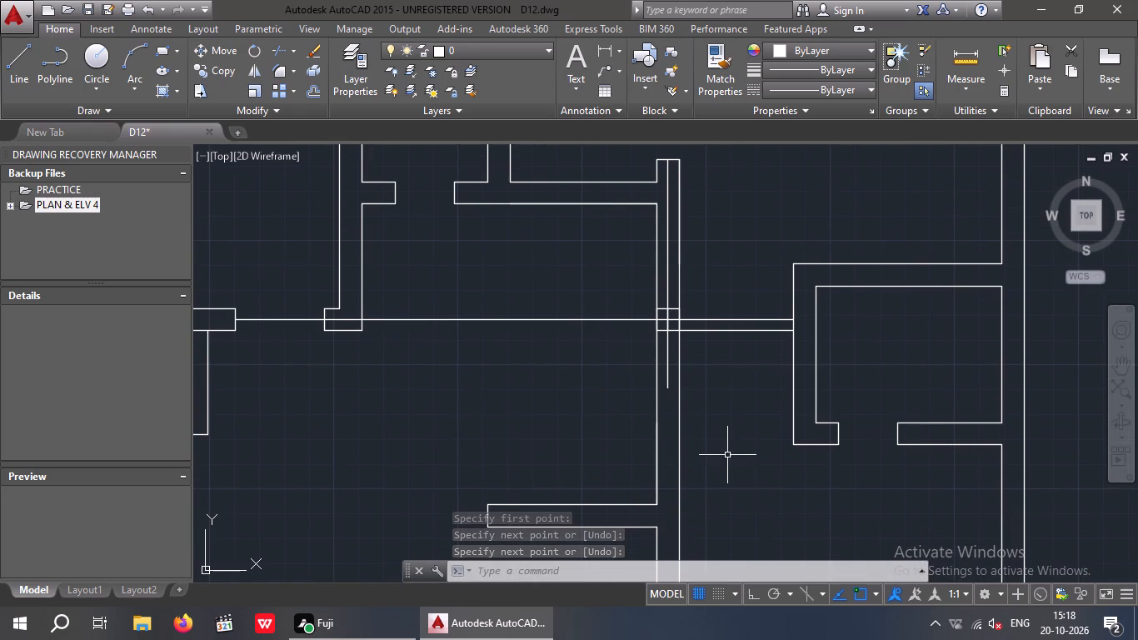
pyautogui.scroll(-1, 676, 416)
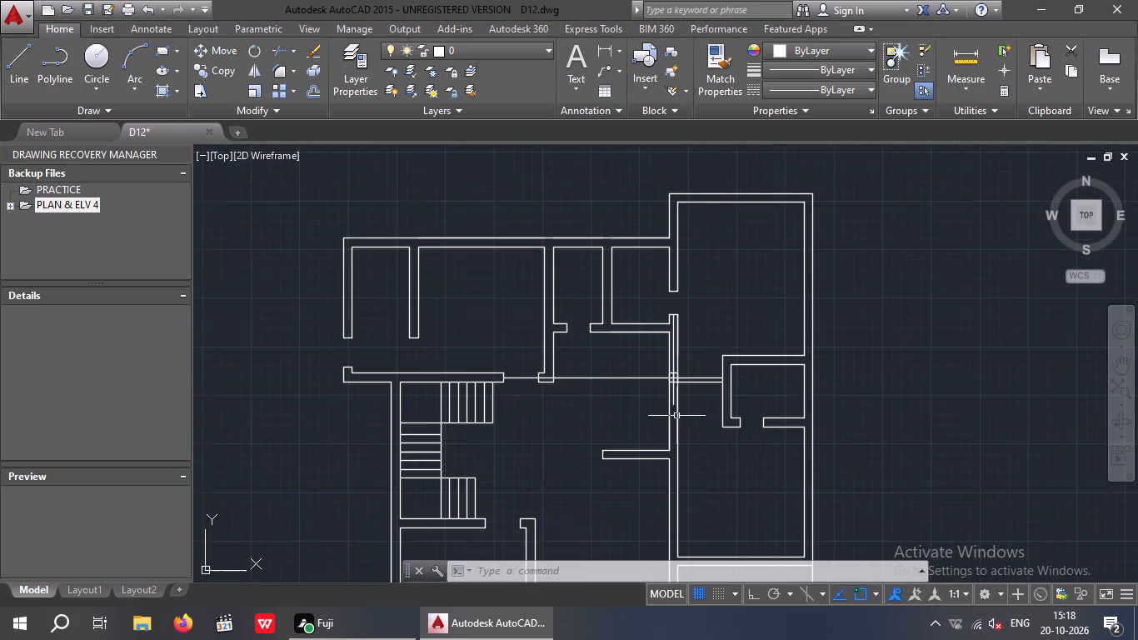
pyautogui.scroll(-1, 676, 416)
pyautogui.scroll(3, 688, 382)
pyautogui.moveTo(708, 417); pyautogui.dragTo(699, 398)
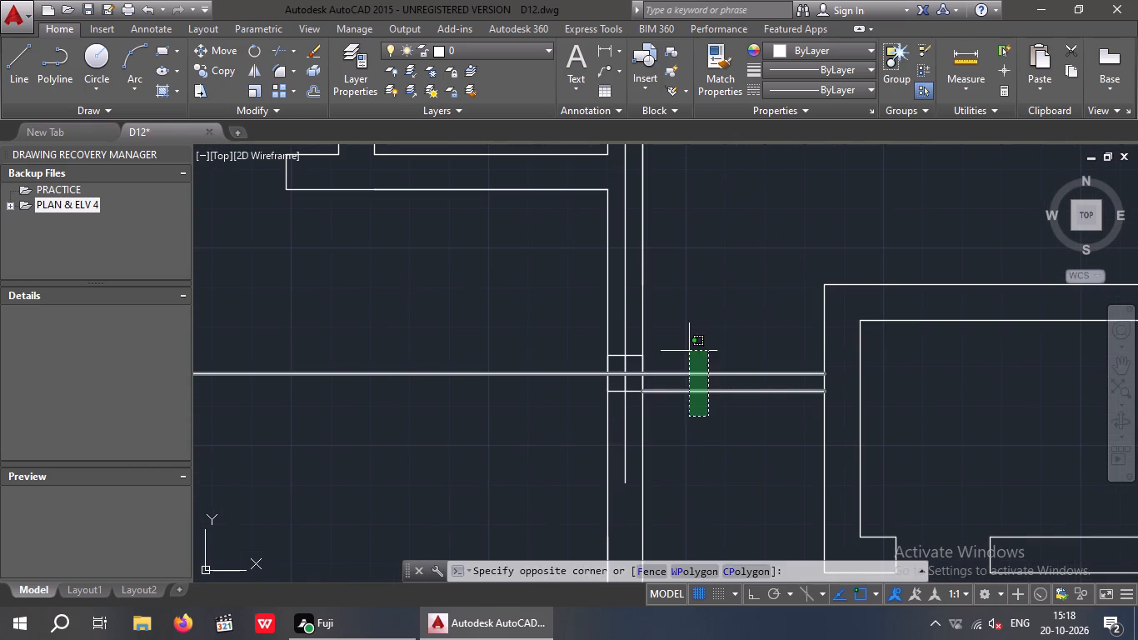
pyautogui.click(689, 351)
pyautogui.press('Delete')
# Erase the vertical centre line in the central wall, plus the square's middle line and its top and bottom sides.
pyautogui.scroll(2, 621, 403)
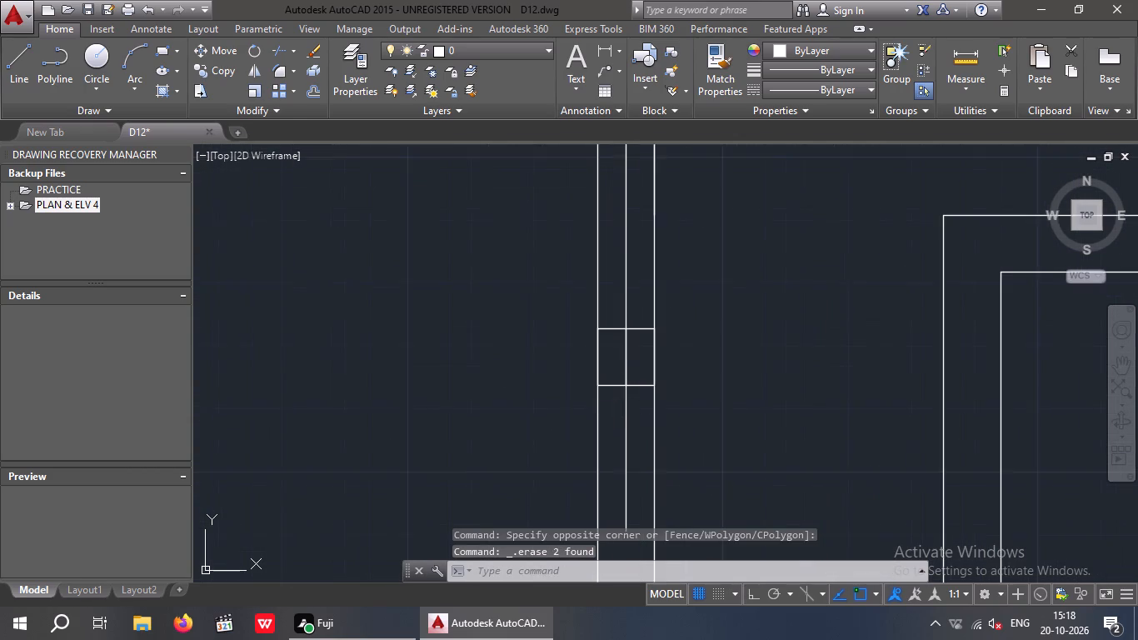
pyautogui.moveTo(640, 397); pyautogui.dragTo(626, 422)
pyautogui.click(619, 425)
pyautogui.press('Delete')
pyautogui.click(635, 411)
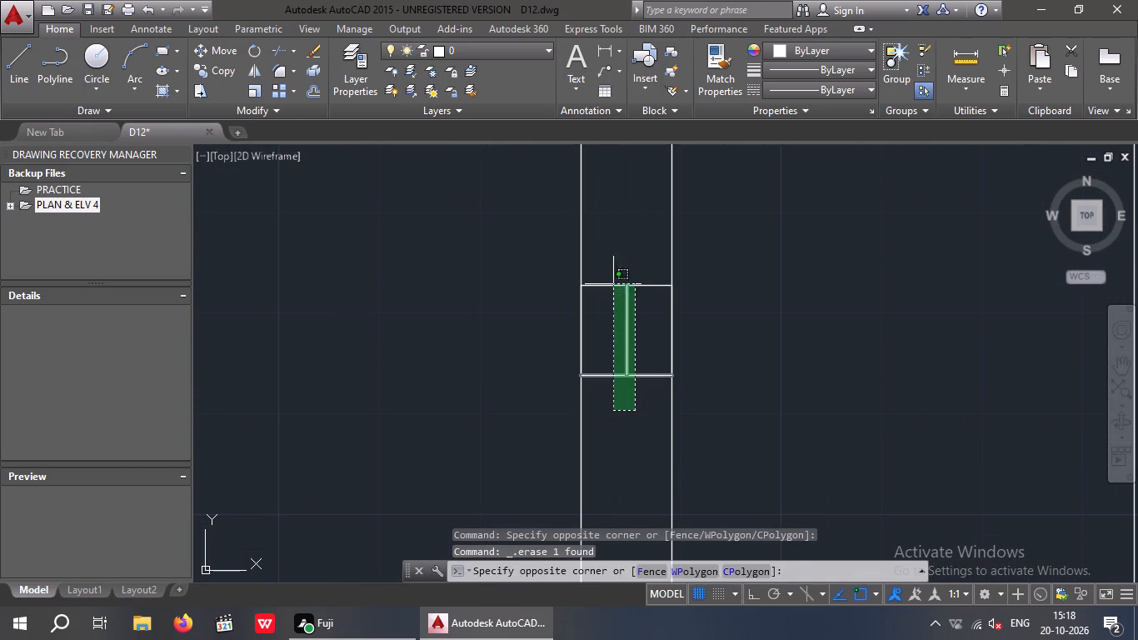
pyautogui.click(614, 262)
pyautogui.press('Delete')
# On the other plan copy with the long centre lines, offset the horizontal centre line through the upper stair wall 4.5" to both sides.
pyautogui.scroll(-3, 618, 351)
pyautogui.moveTo(692, 373); pyautogui.dragTo(638, 376, button='middle')
pyautogui.scroll(-4, 624, 367)
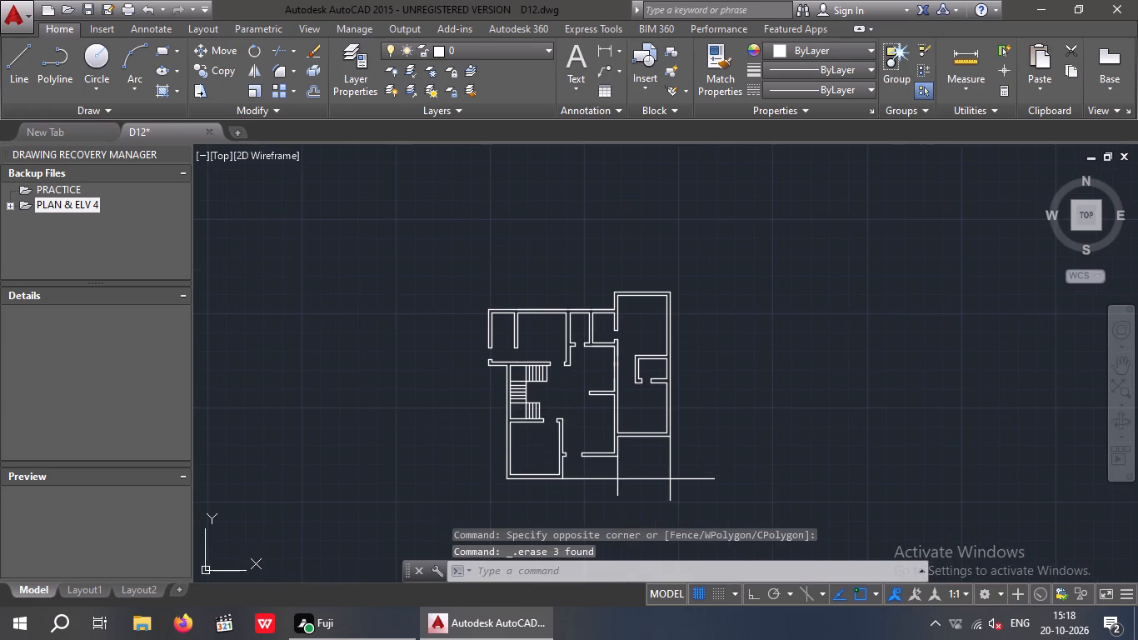
pyautogui.moveTo(925, 377); pyautogui.dragTo(474, 405, button='middle')
pyautogui.scroll(-2, 609, 372)
pyautogui.moveTo(696, 405); pyautogui.dragTo(512, 417, button='middle')
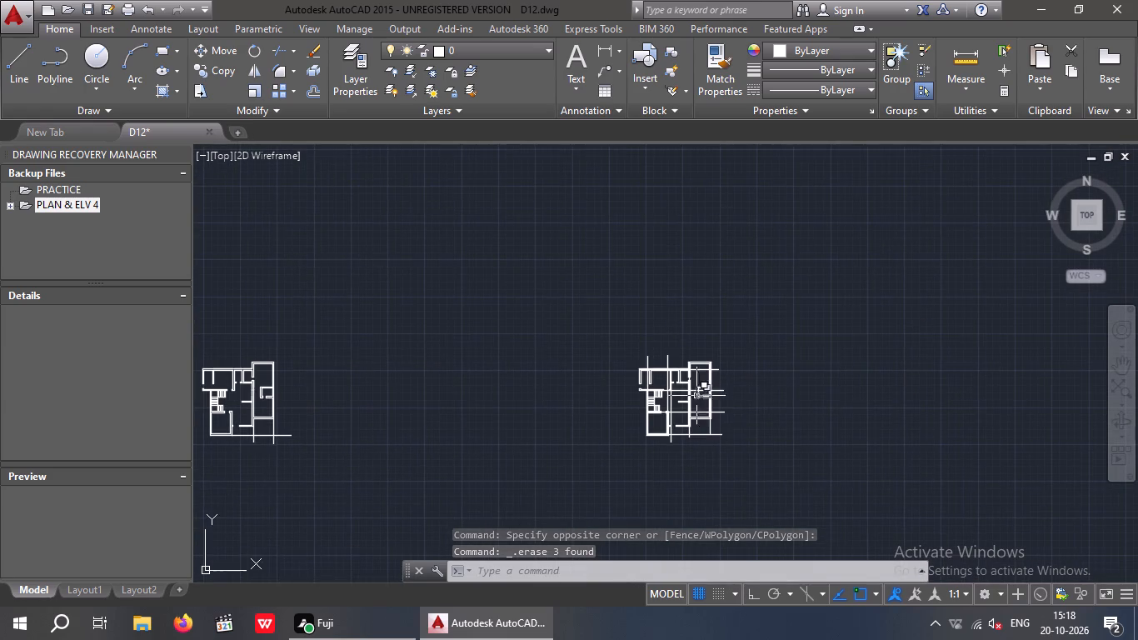
pyautogui.scroll(7, 691, 392)
pyautogui.scroll(-1, 737, 380)
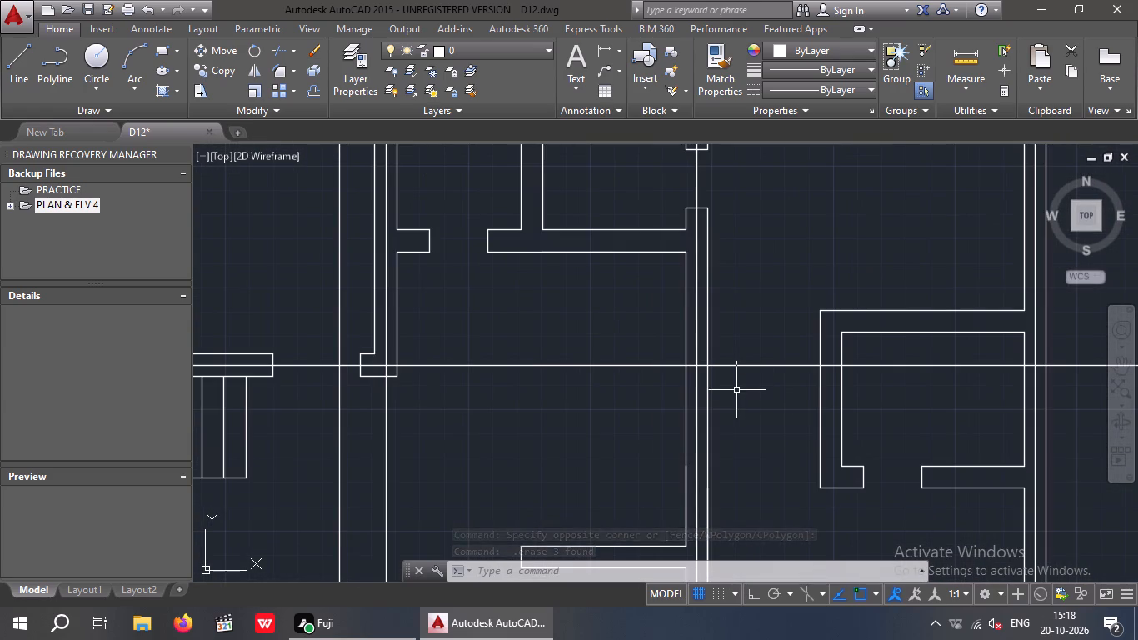
pyautogui.scroll(-1, 709, 392)
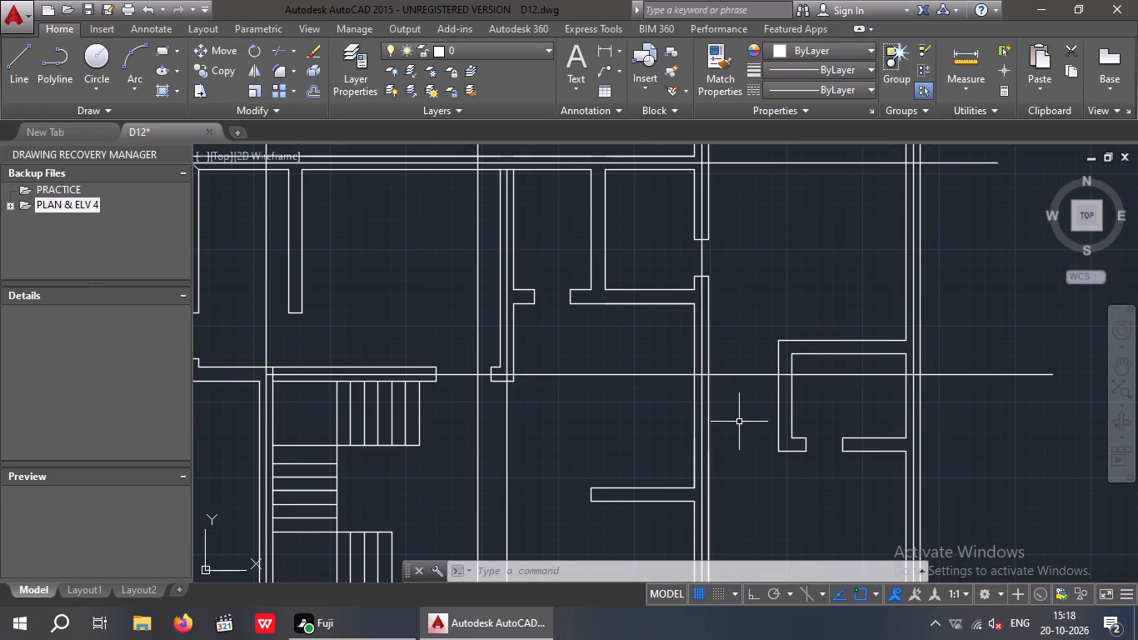
pyautogui.scroll(-1, 724, 396)
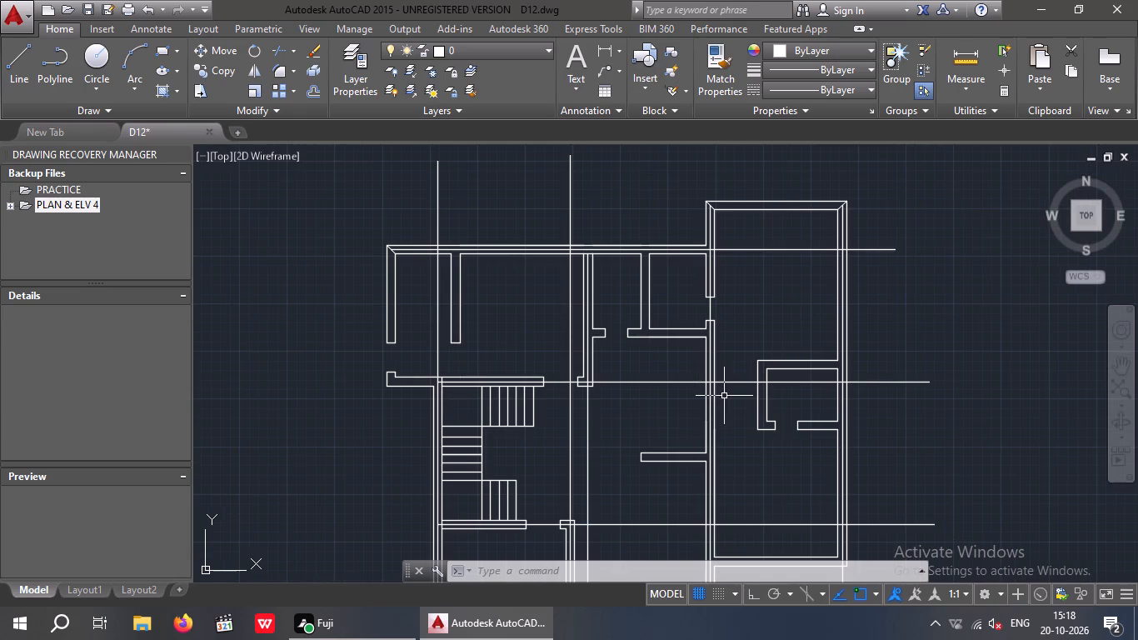
pyautogui.moveTo(746, 402); pyautogui.dragTo(741, 382, button='middle')
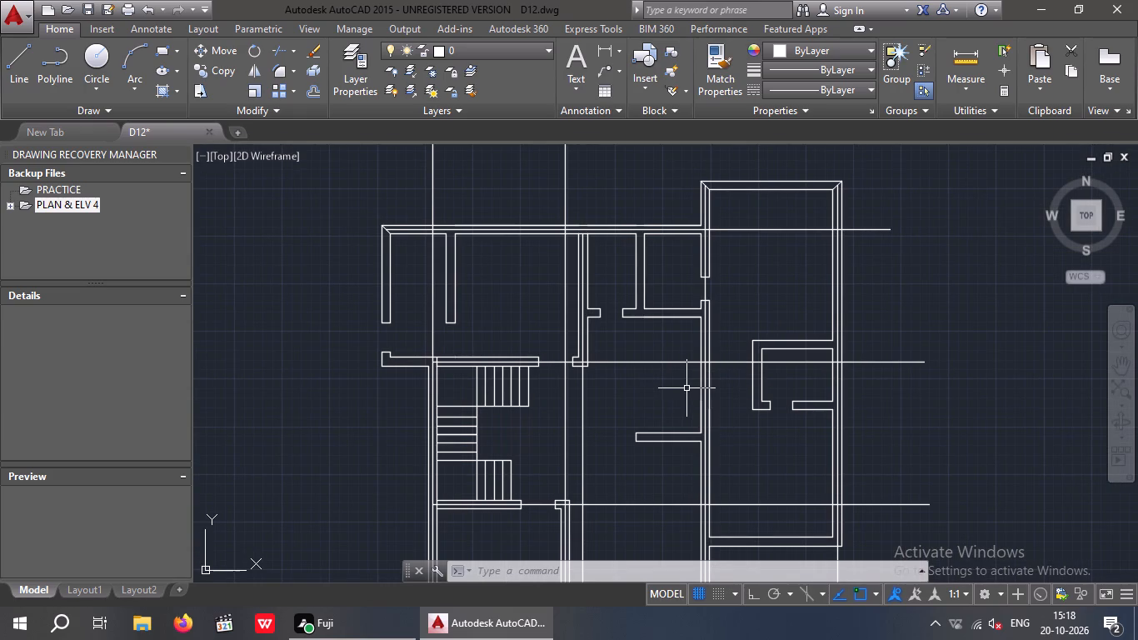
pyautogui.press('o')
pyautogui.press('Return')
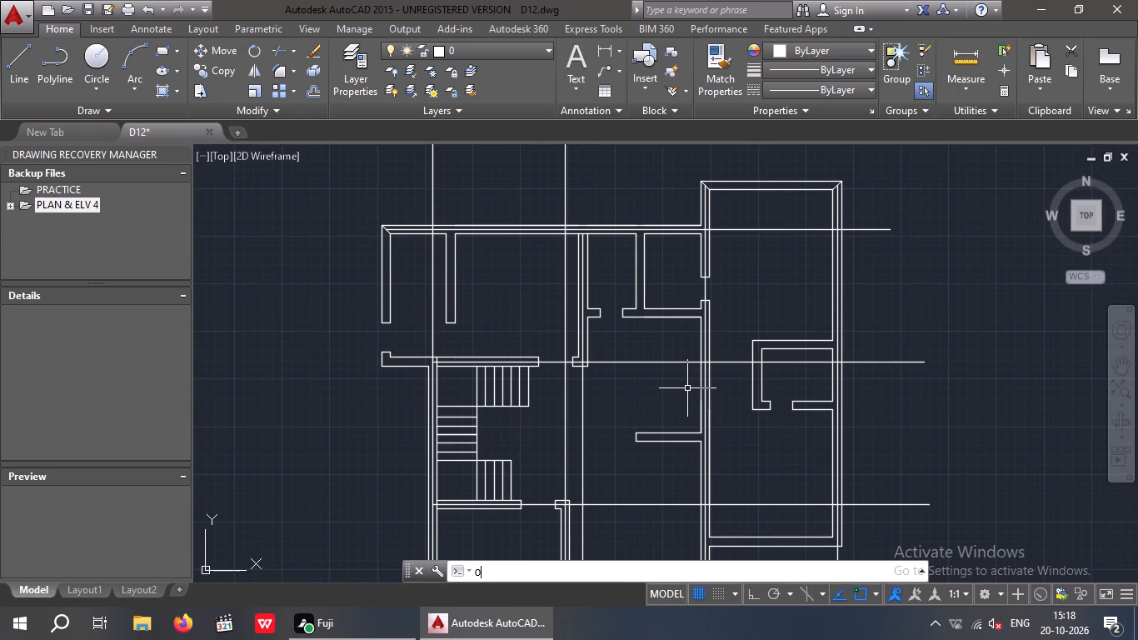
pyautogui.write('4.5')
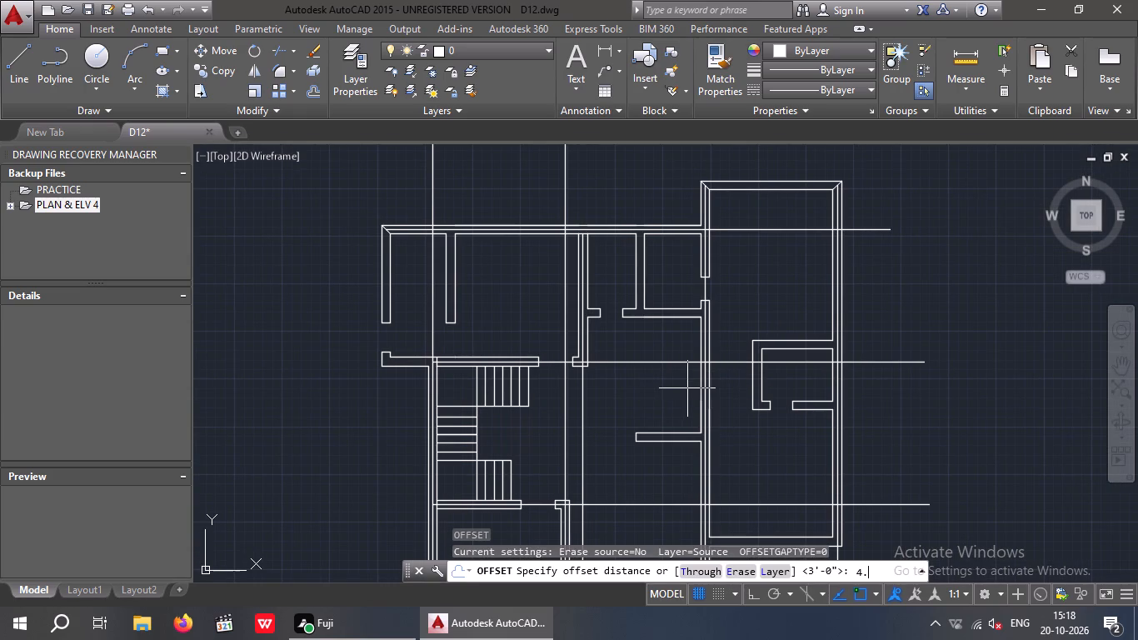
pyautogui.hotkey('shift', '"')
pyautogui.press('Return')
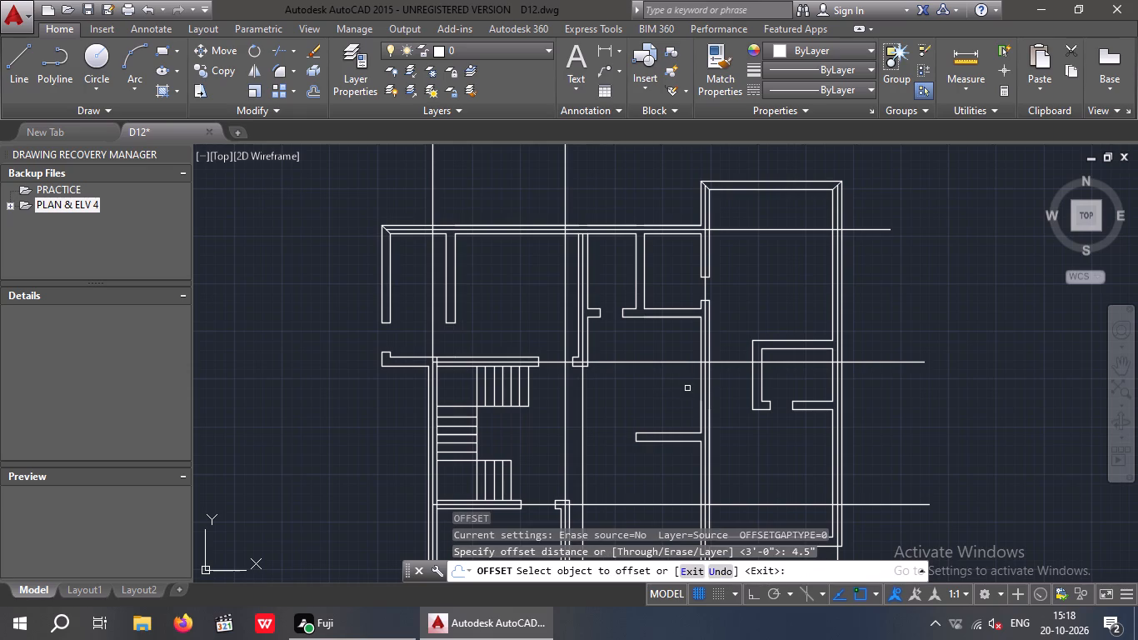
pyautogui.click(681, 363)
pyautogui.click(675, 347)
pyautogui.scroll(2, 675, 368)
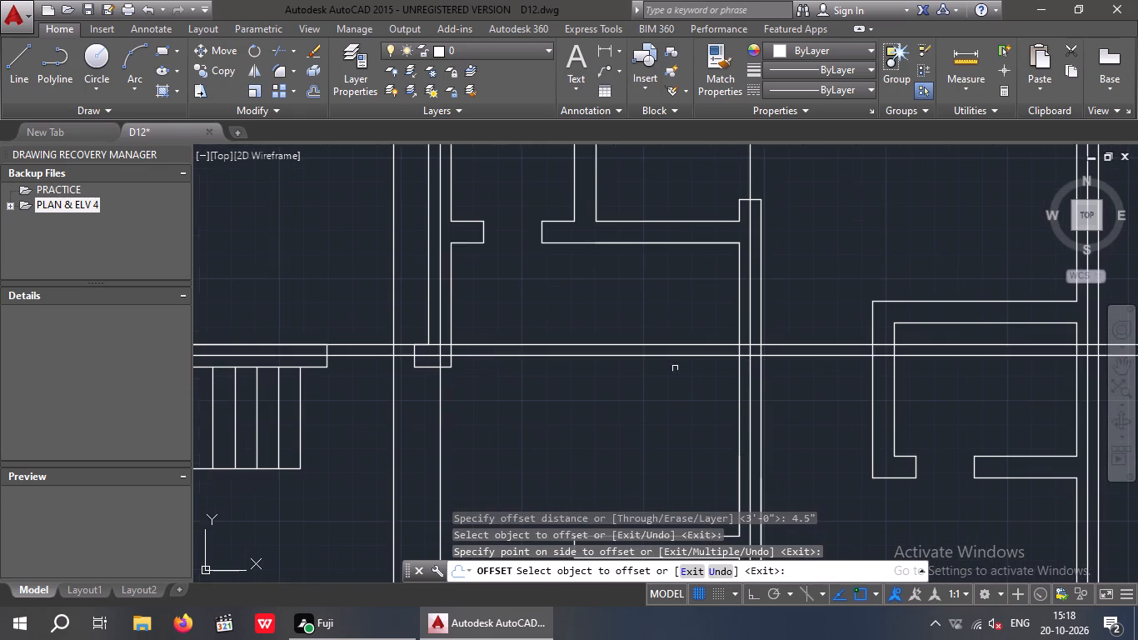
pyautogui.moveTo(676, 357); pyautogui.dragTo(676, 370)
pyautogui.click(680, 392)
pyautogui.scroll(-1, 668, 363)
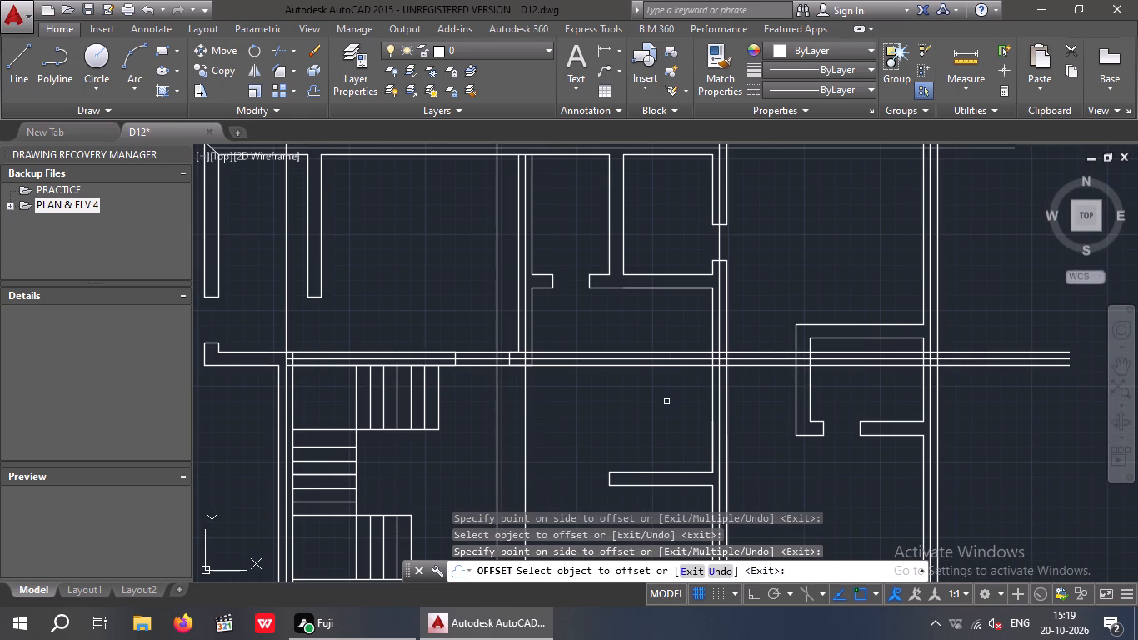
pyautogui.press('Escape')
pyautogui.press('Escape')
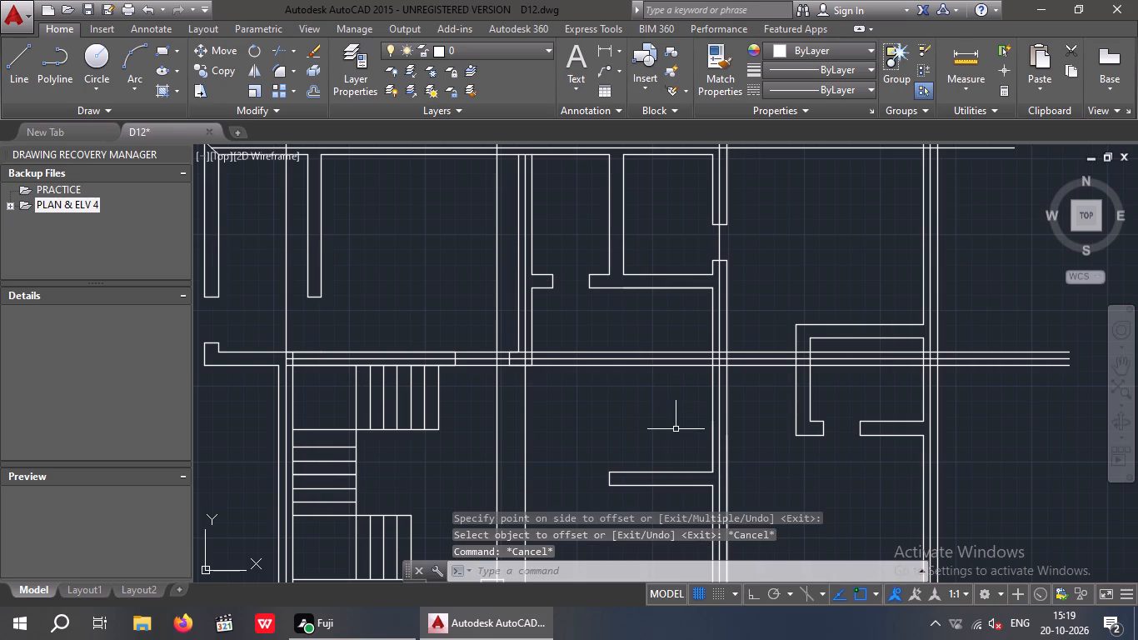
# Extend the upper line of the short partition below the horizontal wall to the far face of the vertical wall it meets.
pyautogui.write('EX')
pyautogui.press('space')
pyautogui.press('space')
pyautogui.click(706, 472)
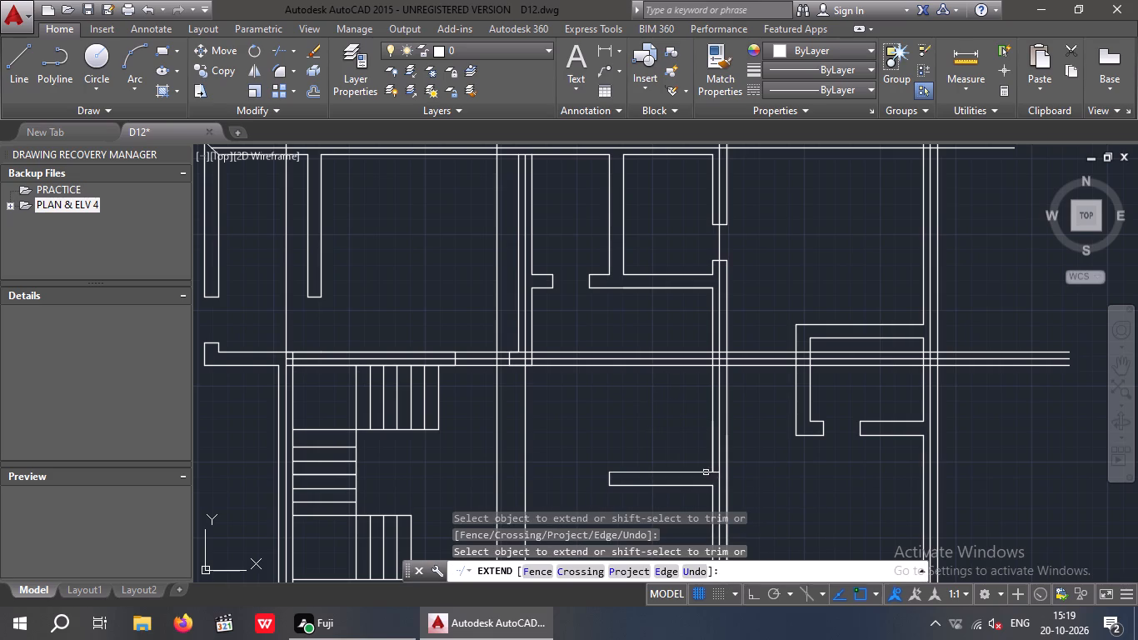
pyautogui.click(701, 471)
pyautogui.press('Escape')
pyautogui.press('Escape')
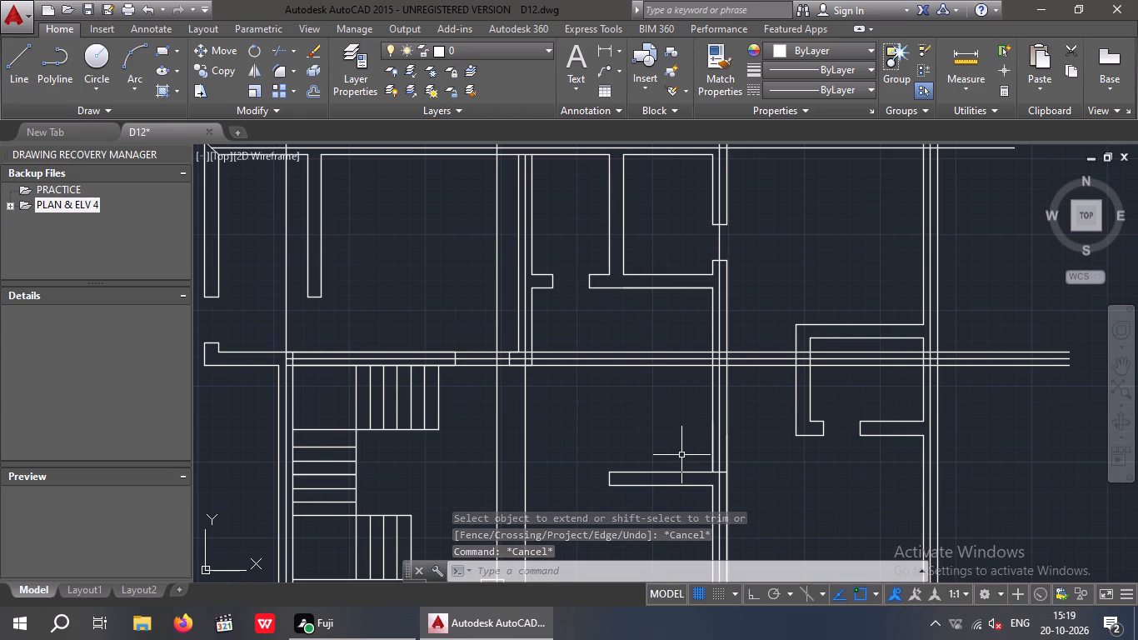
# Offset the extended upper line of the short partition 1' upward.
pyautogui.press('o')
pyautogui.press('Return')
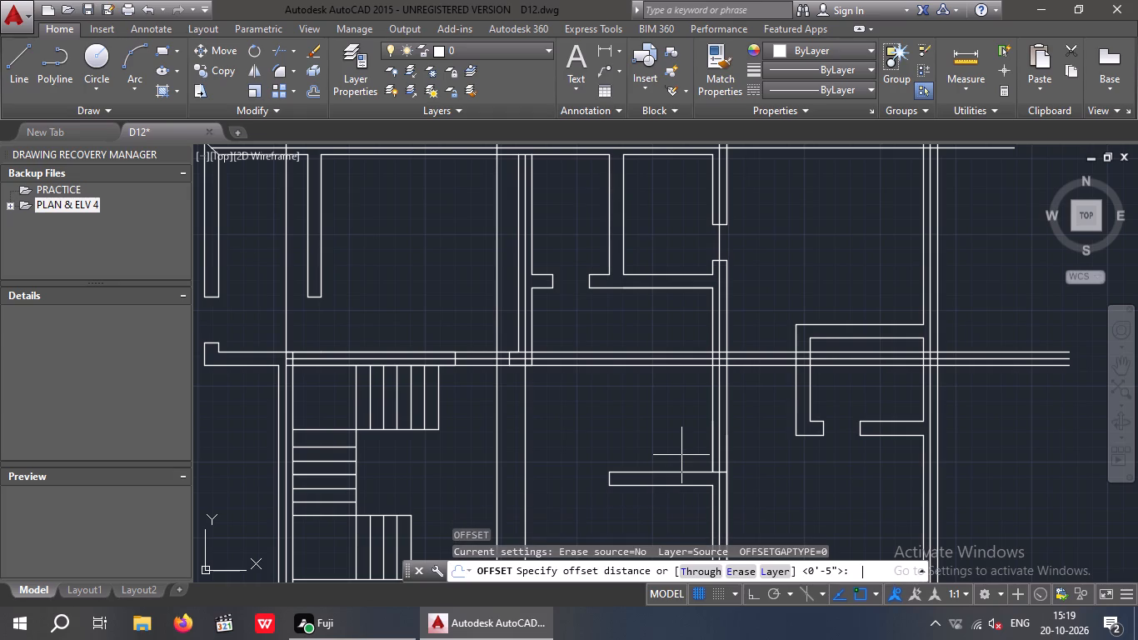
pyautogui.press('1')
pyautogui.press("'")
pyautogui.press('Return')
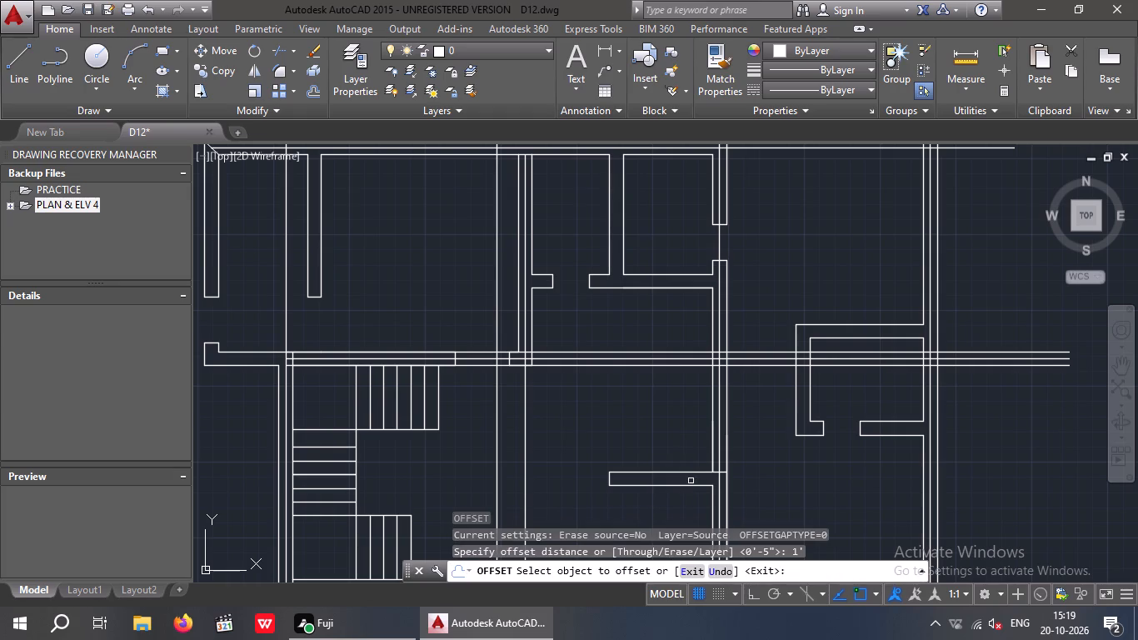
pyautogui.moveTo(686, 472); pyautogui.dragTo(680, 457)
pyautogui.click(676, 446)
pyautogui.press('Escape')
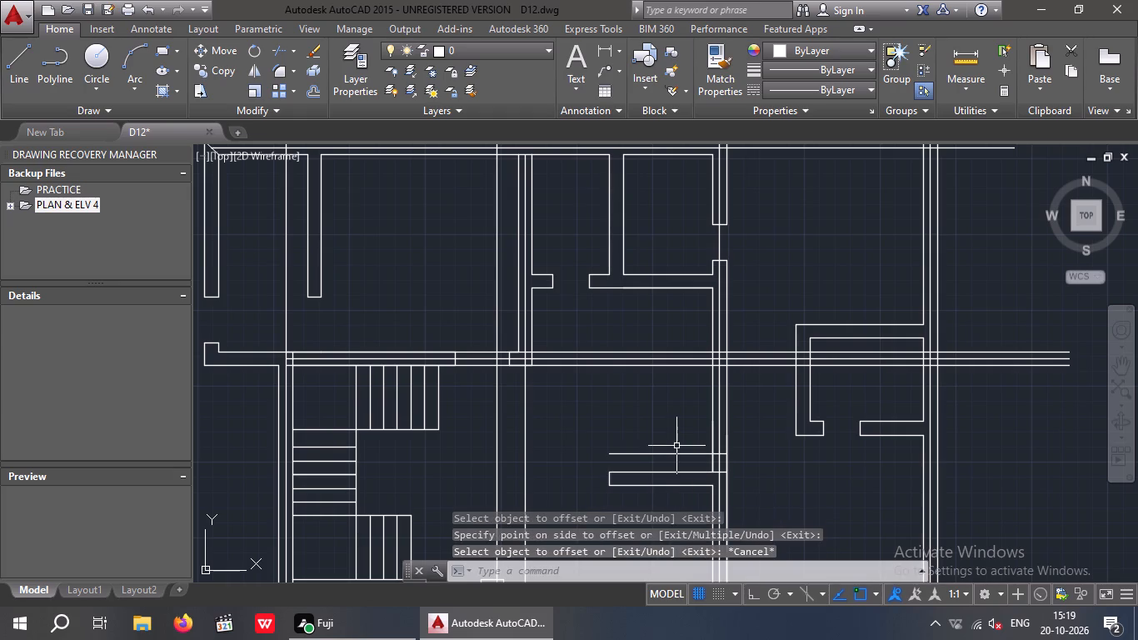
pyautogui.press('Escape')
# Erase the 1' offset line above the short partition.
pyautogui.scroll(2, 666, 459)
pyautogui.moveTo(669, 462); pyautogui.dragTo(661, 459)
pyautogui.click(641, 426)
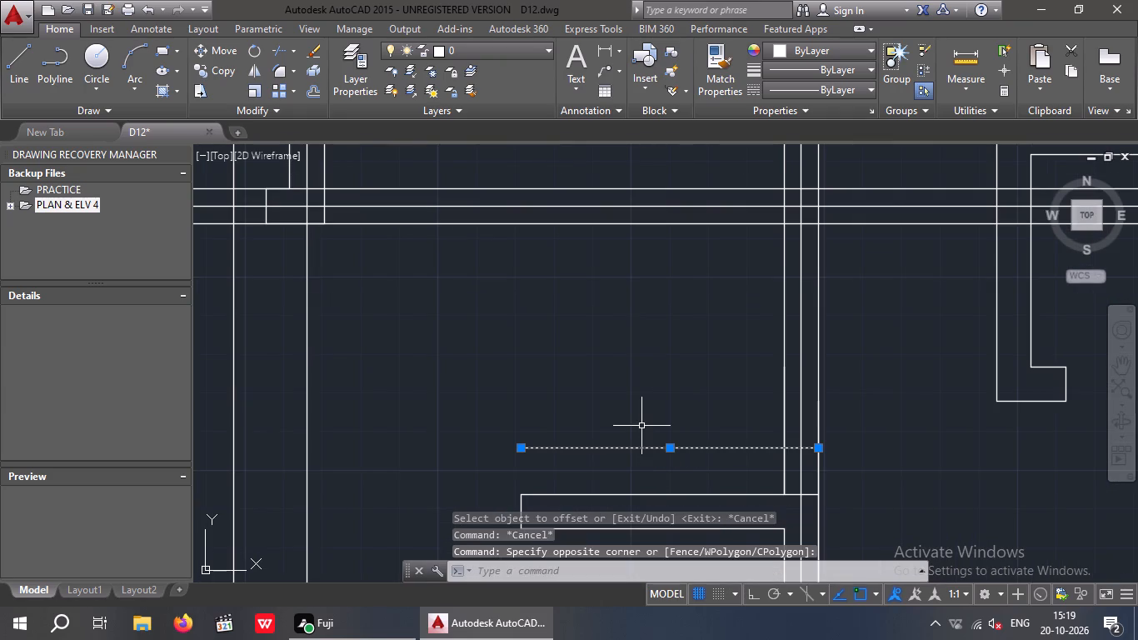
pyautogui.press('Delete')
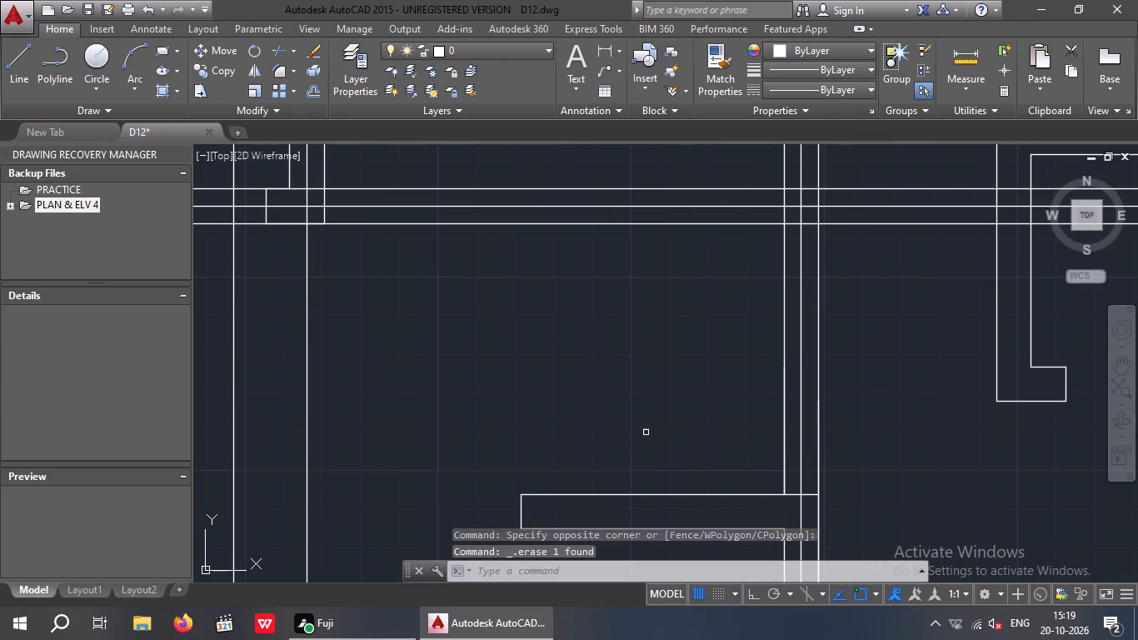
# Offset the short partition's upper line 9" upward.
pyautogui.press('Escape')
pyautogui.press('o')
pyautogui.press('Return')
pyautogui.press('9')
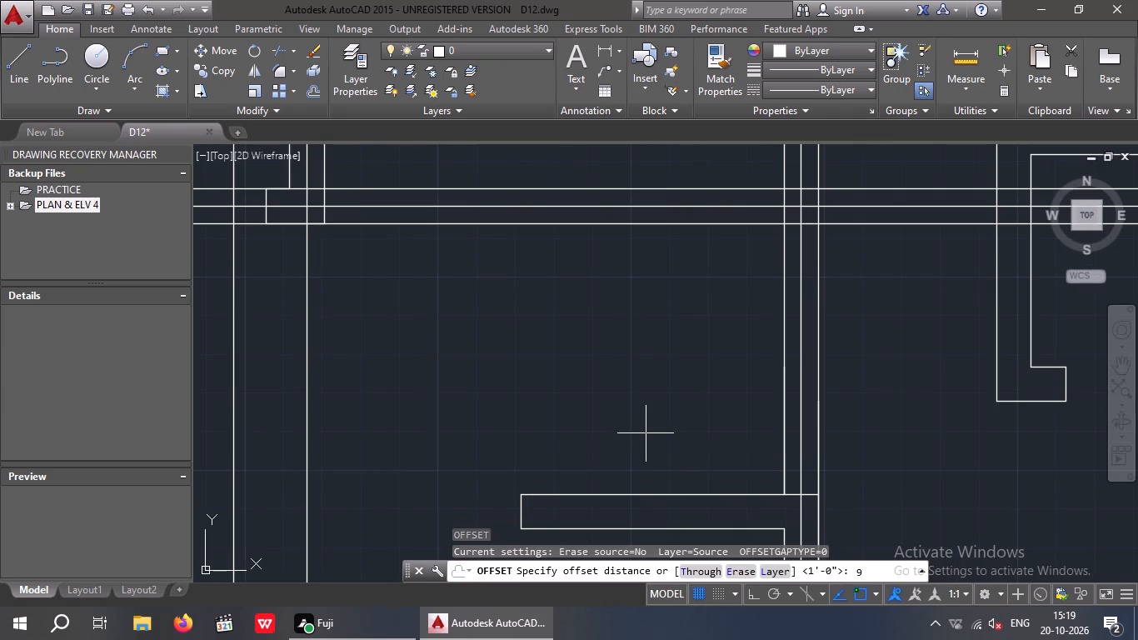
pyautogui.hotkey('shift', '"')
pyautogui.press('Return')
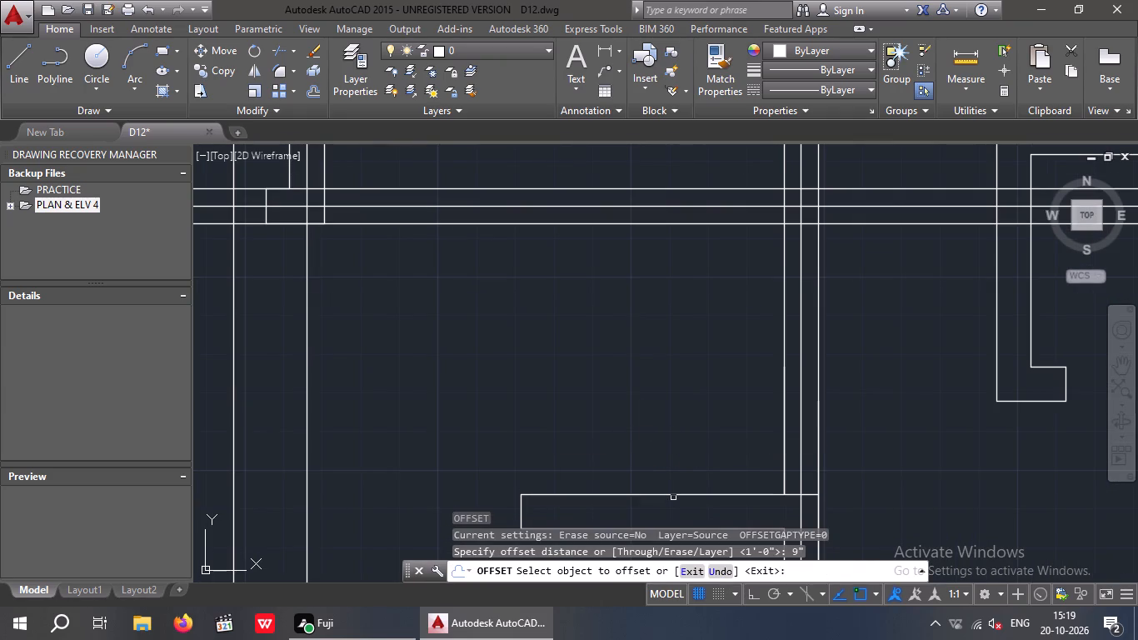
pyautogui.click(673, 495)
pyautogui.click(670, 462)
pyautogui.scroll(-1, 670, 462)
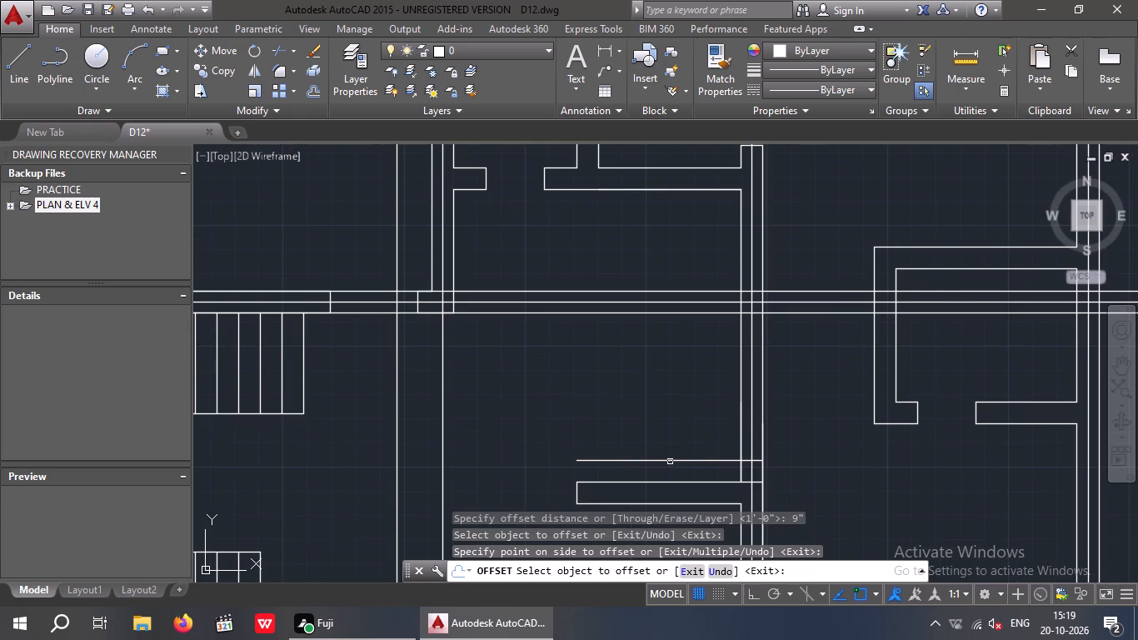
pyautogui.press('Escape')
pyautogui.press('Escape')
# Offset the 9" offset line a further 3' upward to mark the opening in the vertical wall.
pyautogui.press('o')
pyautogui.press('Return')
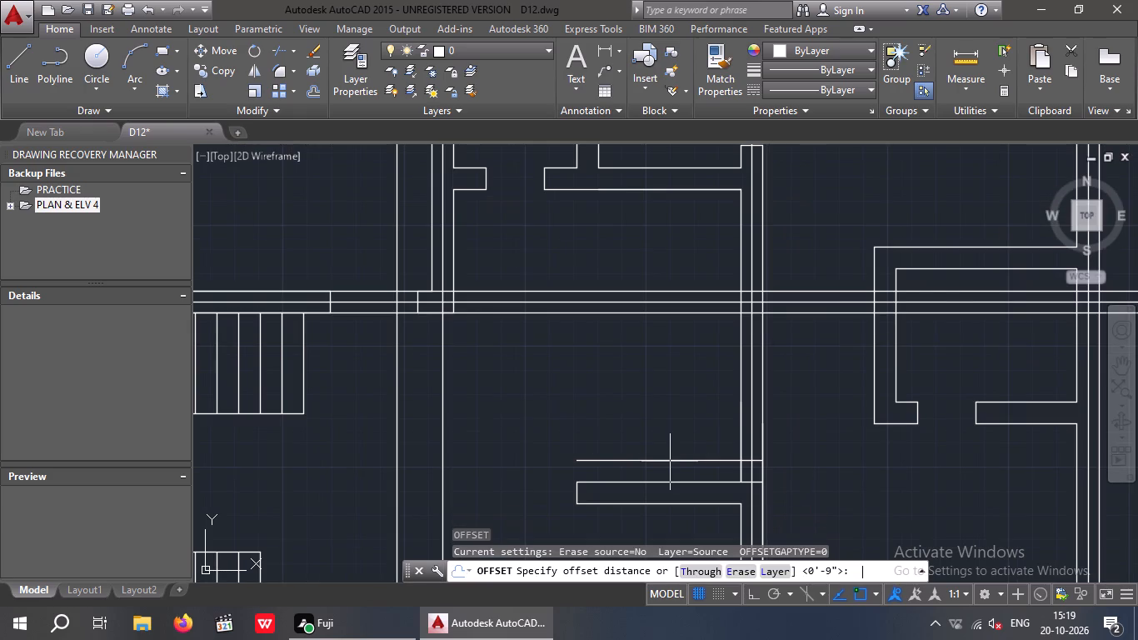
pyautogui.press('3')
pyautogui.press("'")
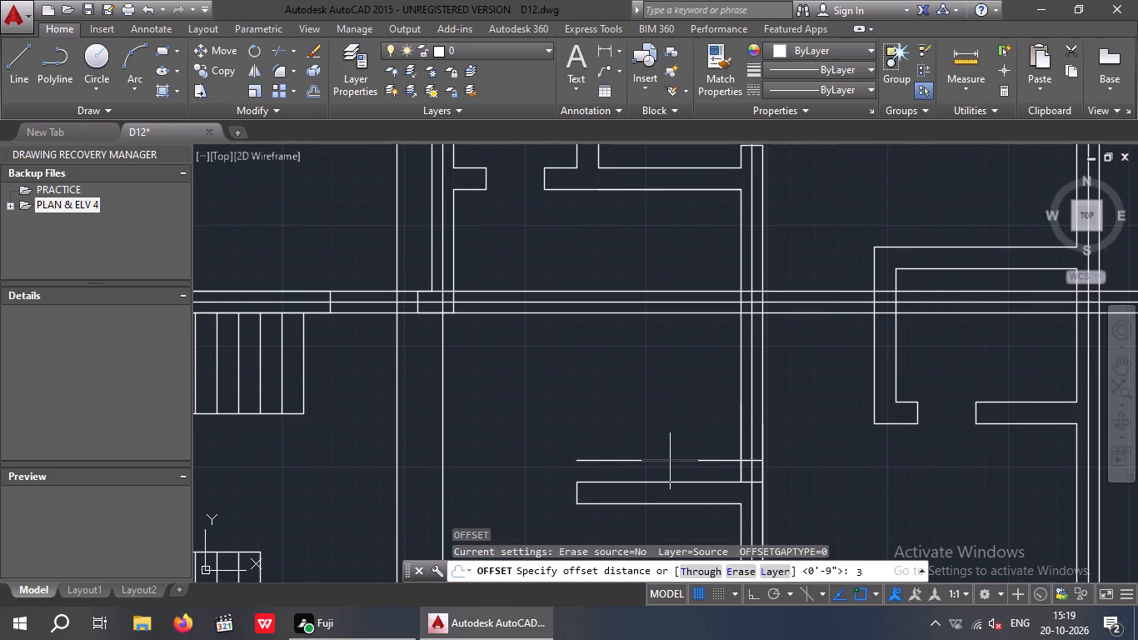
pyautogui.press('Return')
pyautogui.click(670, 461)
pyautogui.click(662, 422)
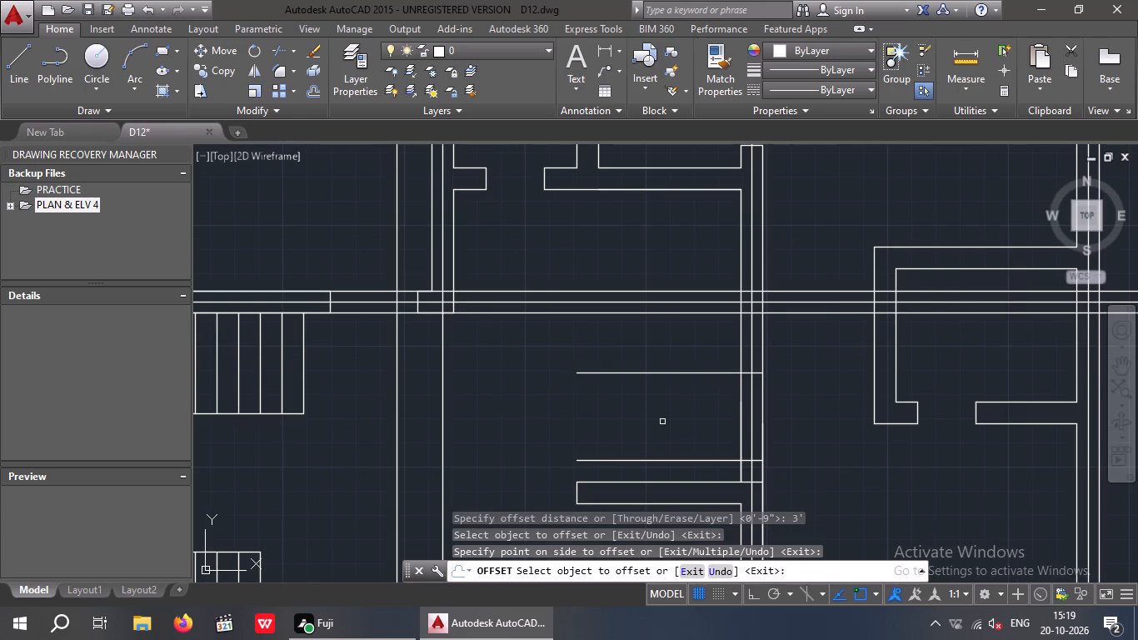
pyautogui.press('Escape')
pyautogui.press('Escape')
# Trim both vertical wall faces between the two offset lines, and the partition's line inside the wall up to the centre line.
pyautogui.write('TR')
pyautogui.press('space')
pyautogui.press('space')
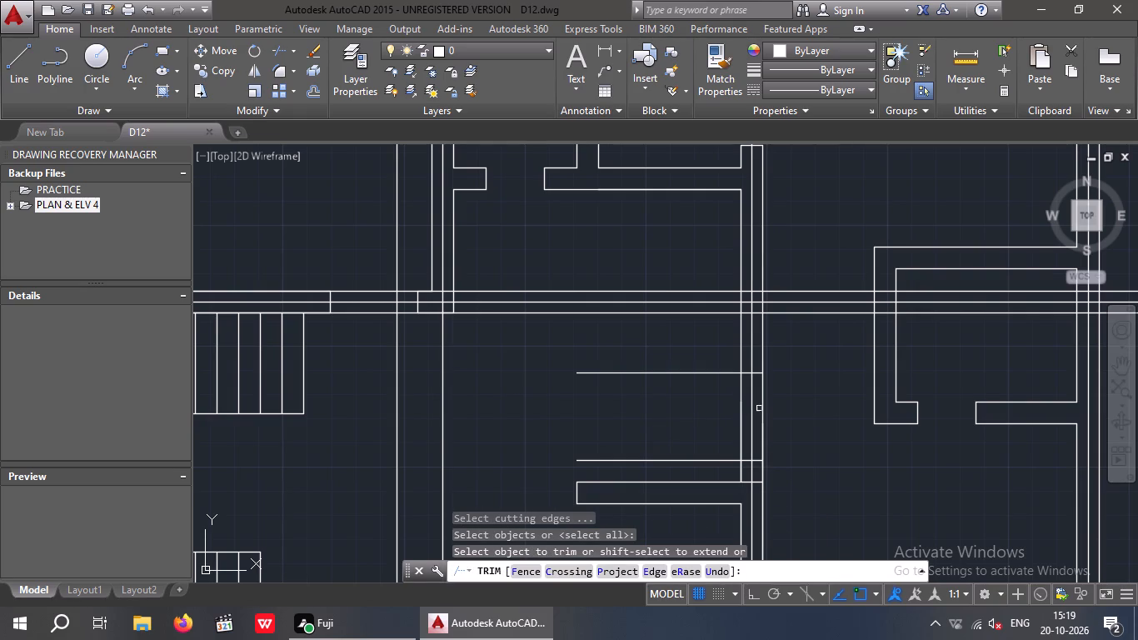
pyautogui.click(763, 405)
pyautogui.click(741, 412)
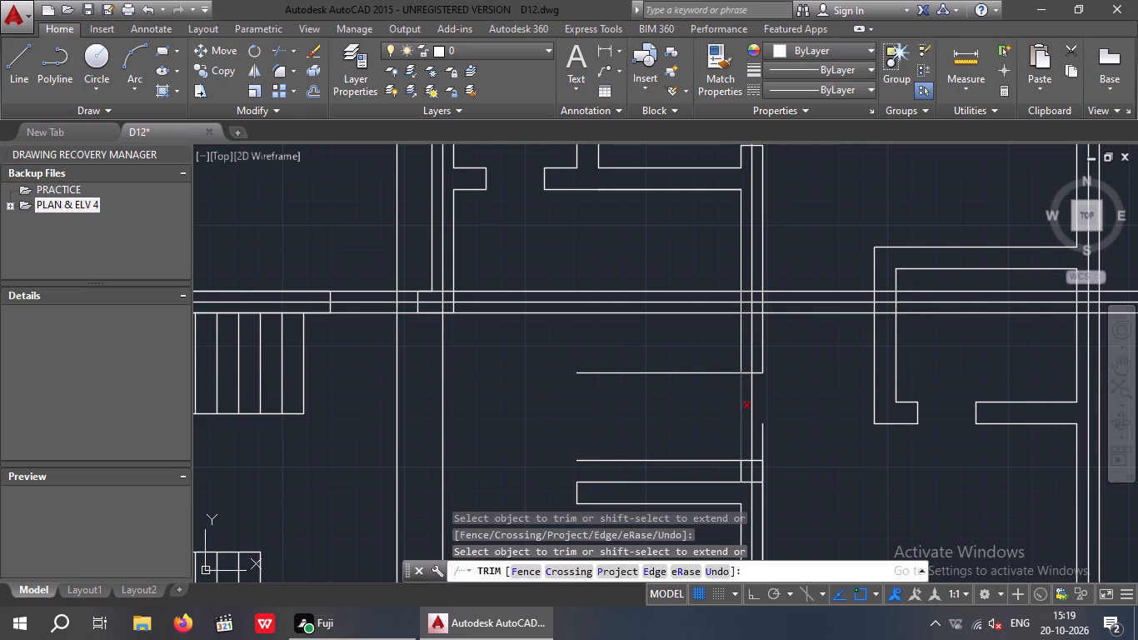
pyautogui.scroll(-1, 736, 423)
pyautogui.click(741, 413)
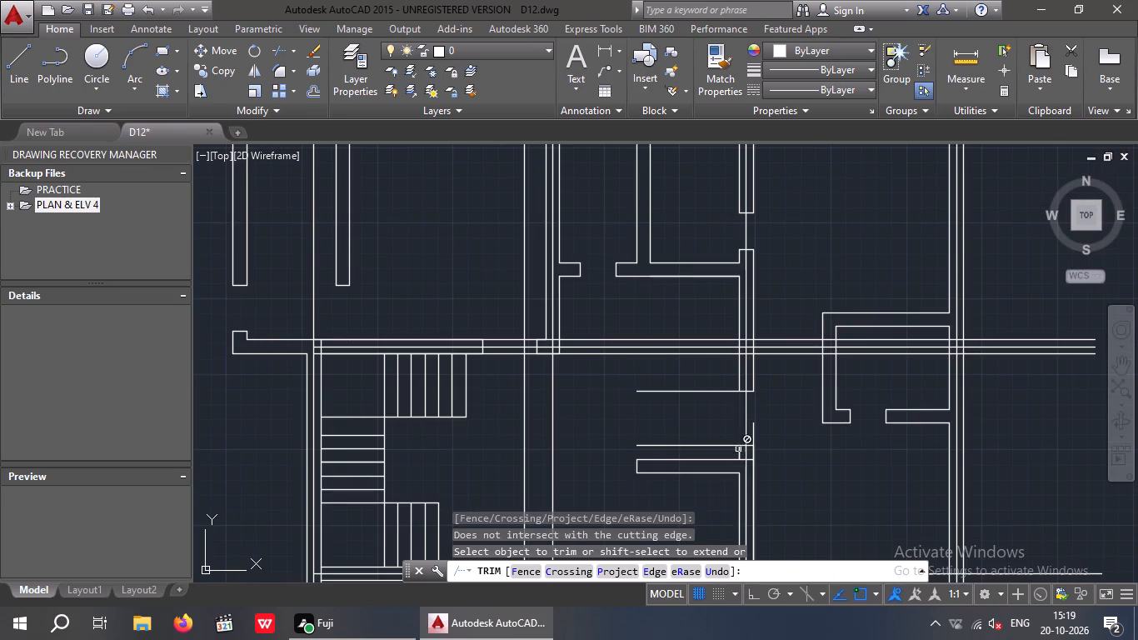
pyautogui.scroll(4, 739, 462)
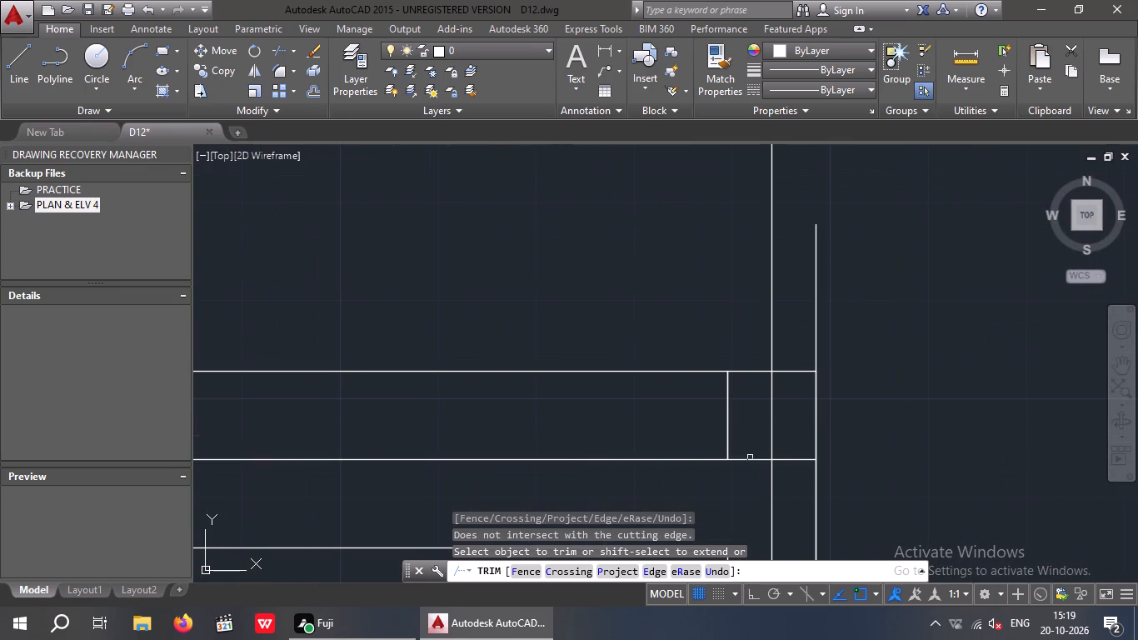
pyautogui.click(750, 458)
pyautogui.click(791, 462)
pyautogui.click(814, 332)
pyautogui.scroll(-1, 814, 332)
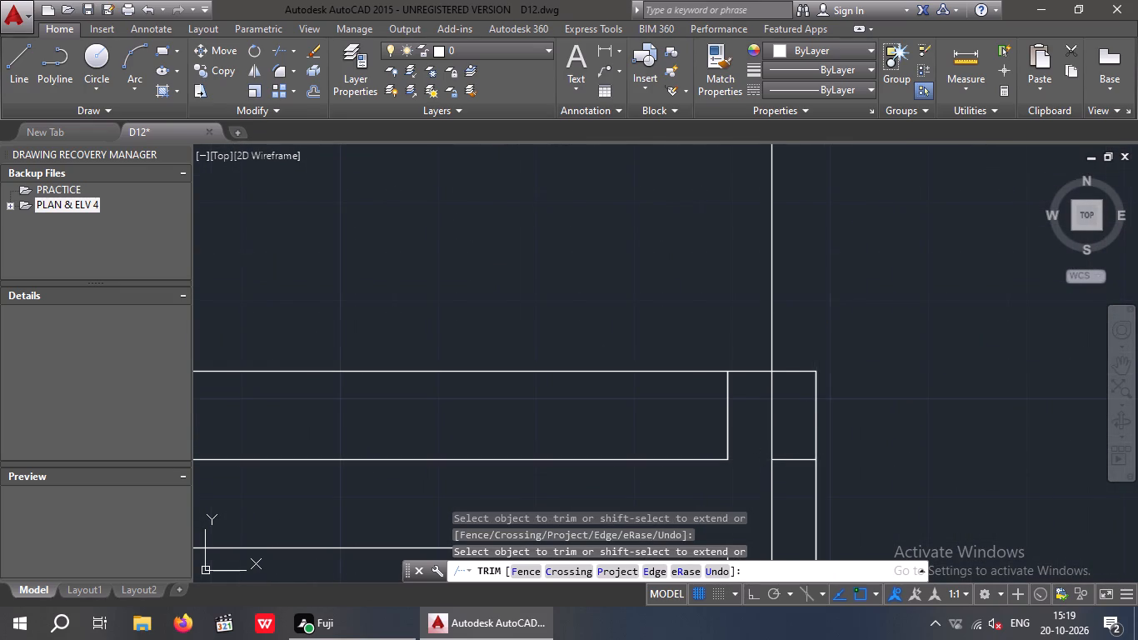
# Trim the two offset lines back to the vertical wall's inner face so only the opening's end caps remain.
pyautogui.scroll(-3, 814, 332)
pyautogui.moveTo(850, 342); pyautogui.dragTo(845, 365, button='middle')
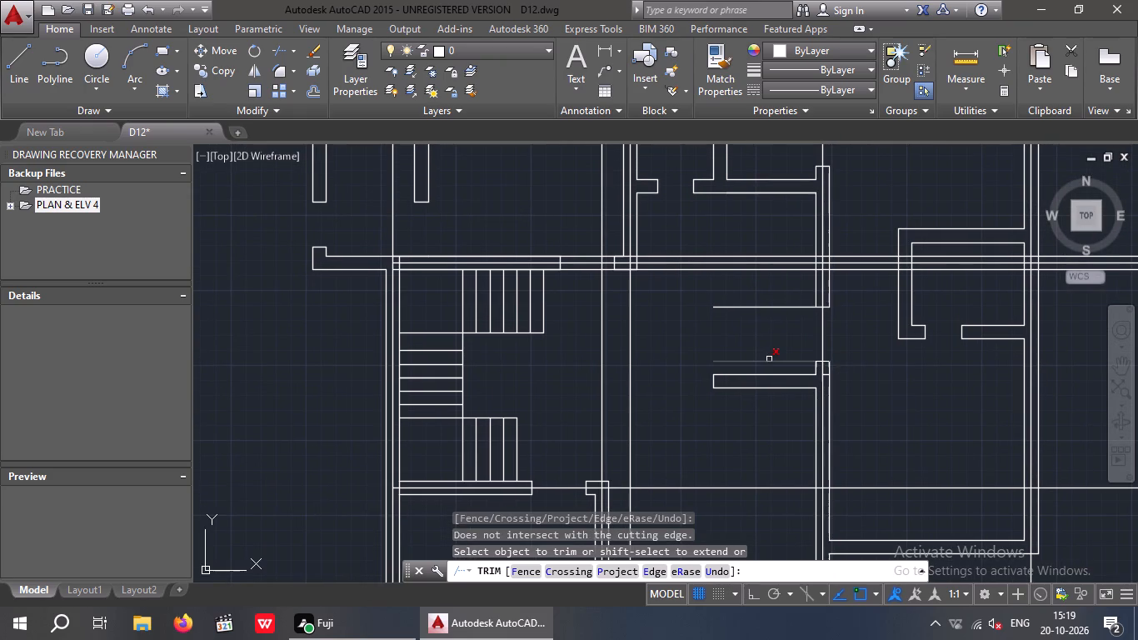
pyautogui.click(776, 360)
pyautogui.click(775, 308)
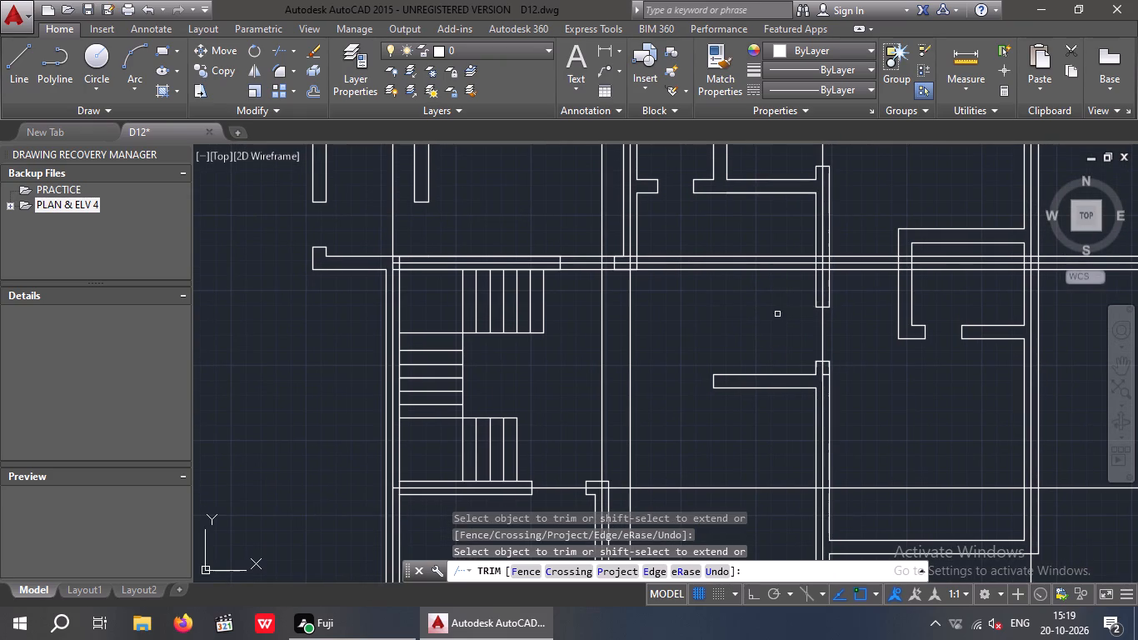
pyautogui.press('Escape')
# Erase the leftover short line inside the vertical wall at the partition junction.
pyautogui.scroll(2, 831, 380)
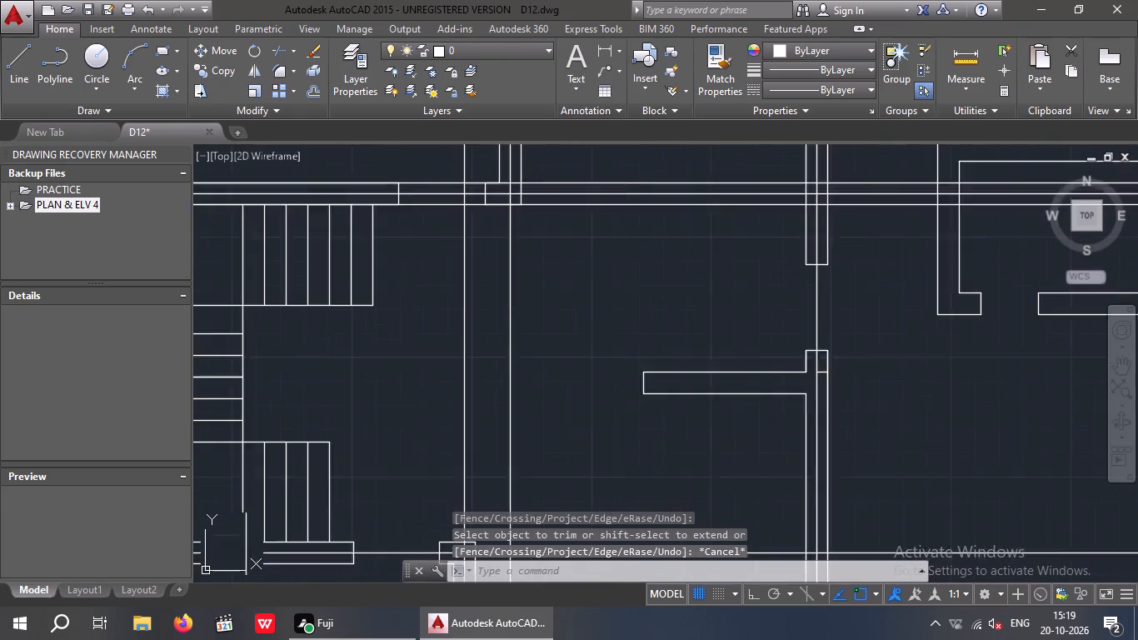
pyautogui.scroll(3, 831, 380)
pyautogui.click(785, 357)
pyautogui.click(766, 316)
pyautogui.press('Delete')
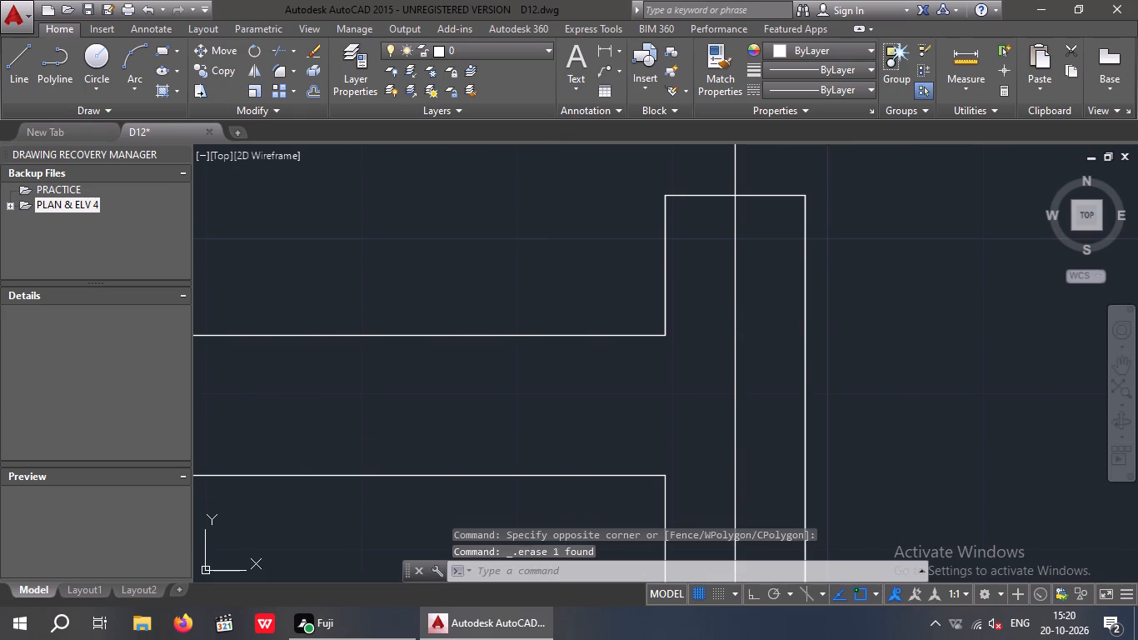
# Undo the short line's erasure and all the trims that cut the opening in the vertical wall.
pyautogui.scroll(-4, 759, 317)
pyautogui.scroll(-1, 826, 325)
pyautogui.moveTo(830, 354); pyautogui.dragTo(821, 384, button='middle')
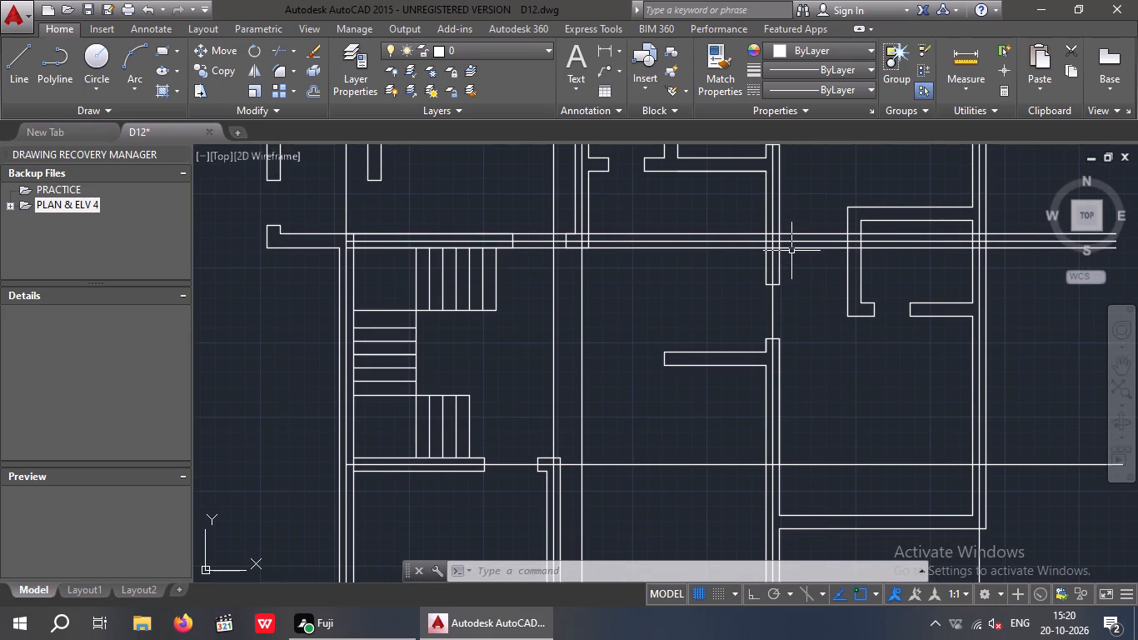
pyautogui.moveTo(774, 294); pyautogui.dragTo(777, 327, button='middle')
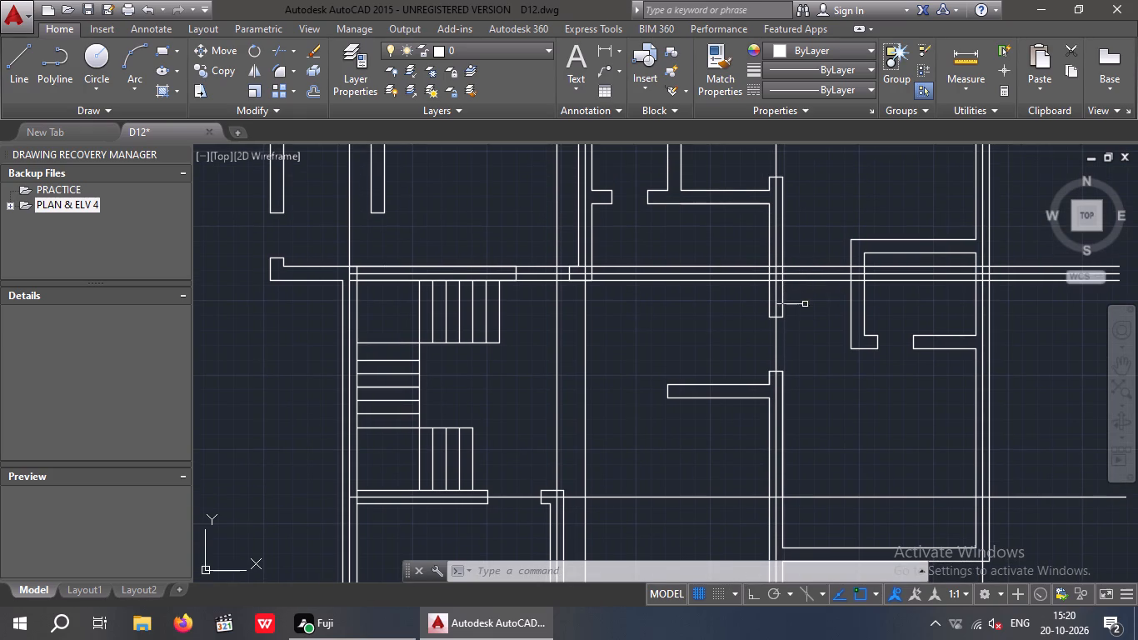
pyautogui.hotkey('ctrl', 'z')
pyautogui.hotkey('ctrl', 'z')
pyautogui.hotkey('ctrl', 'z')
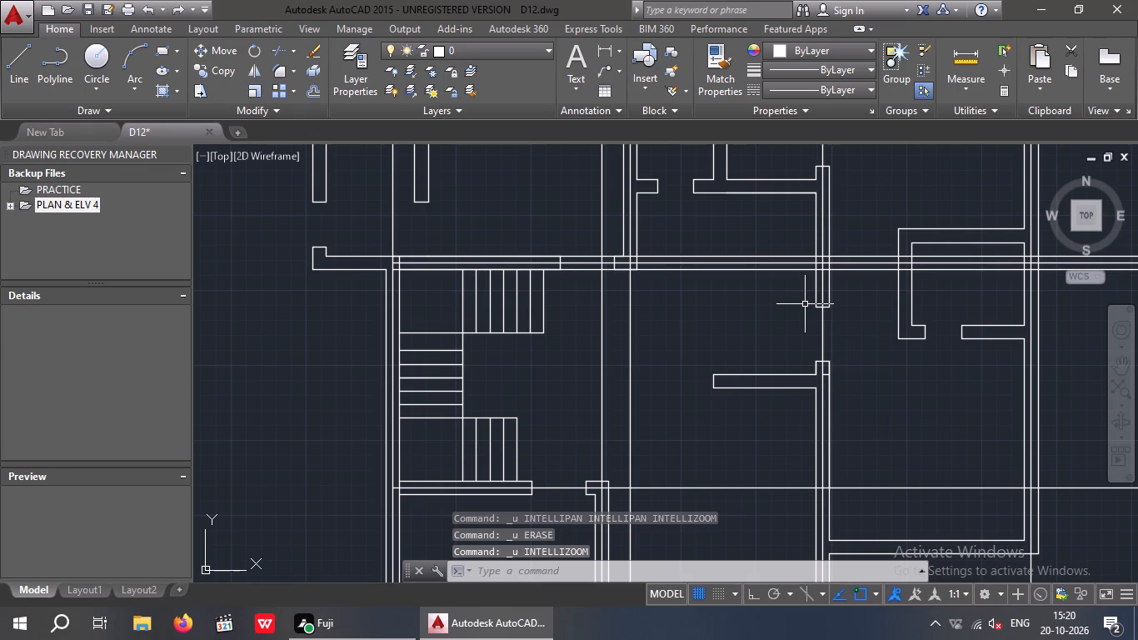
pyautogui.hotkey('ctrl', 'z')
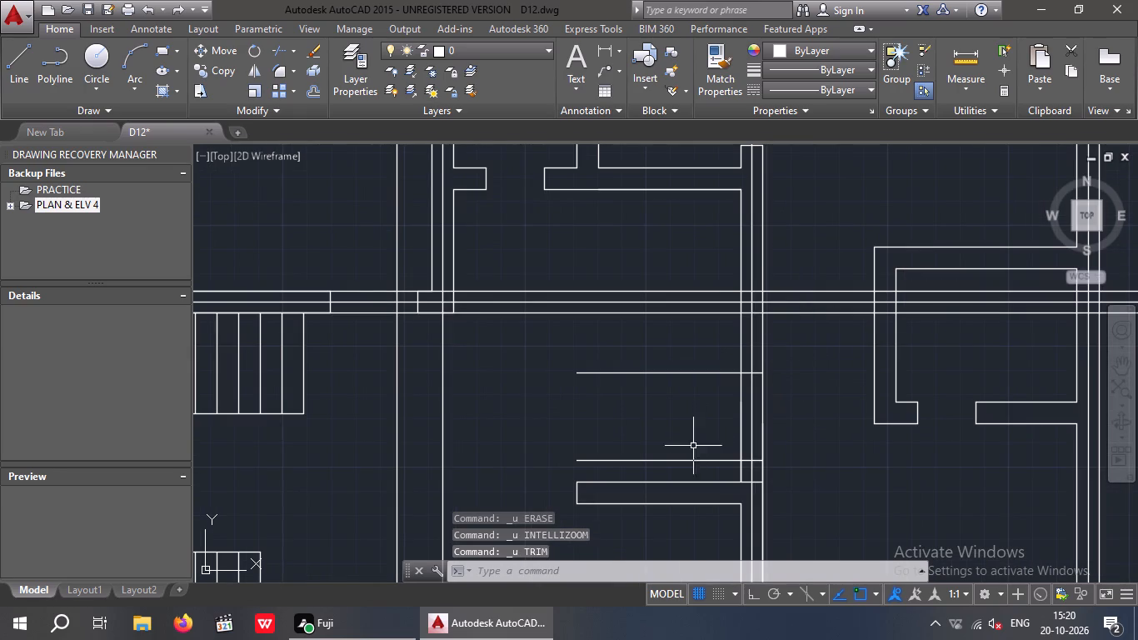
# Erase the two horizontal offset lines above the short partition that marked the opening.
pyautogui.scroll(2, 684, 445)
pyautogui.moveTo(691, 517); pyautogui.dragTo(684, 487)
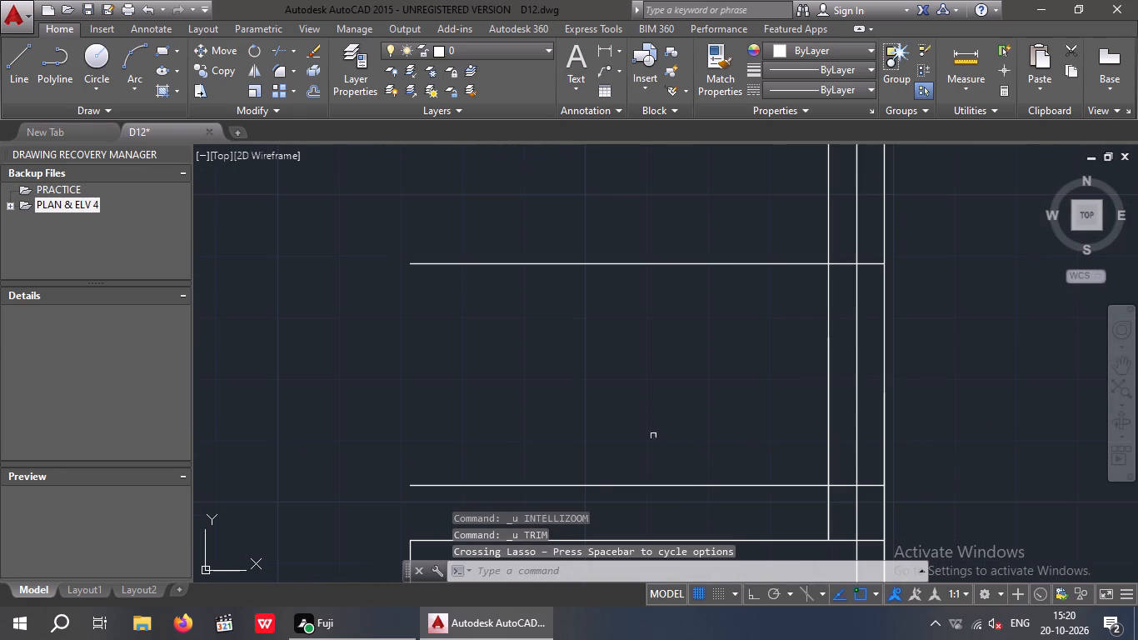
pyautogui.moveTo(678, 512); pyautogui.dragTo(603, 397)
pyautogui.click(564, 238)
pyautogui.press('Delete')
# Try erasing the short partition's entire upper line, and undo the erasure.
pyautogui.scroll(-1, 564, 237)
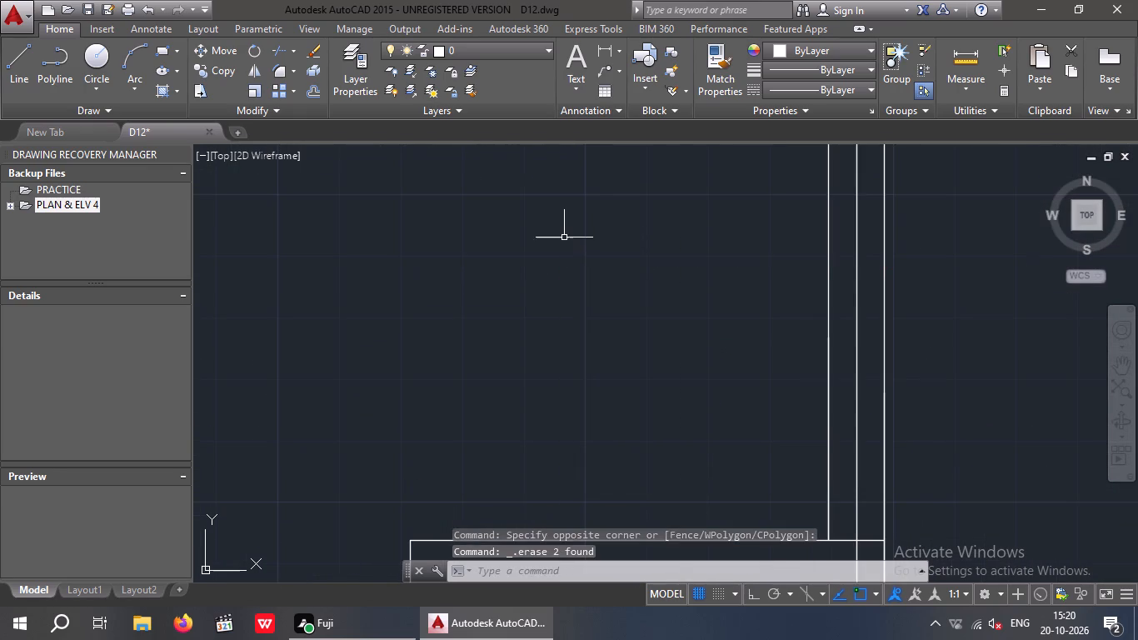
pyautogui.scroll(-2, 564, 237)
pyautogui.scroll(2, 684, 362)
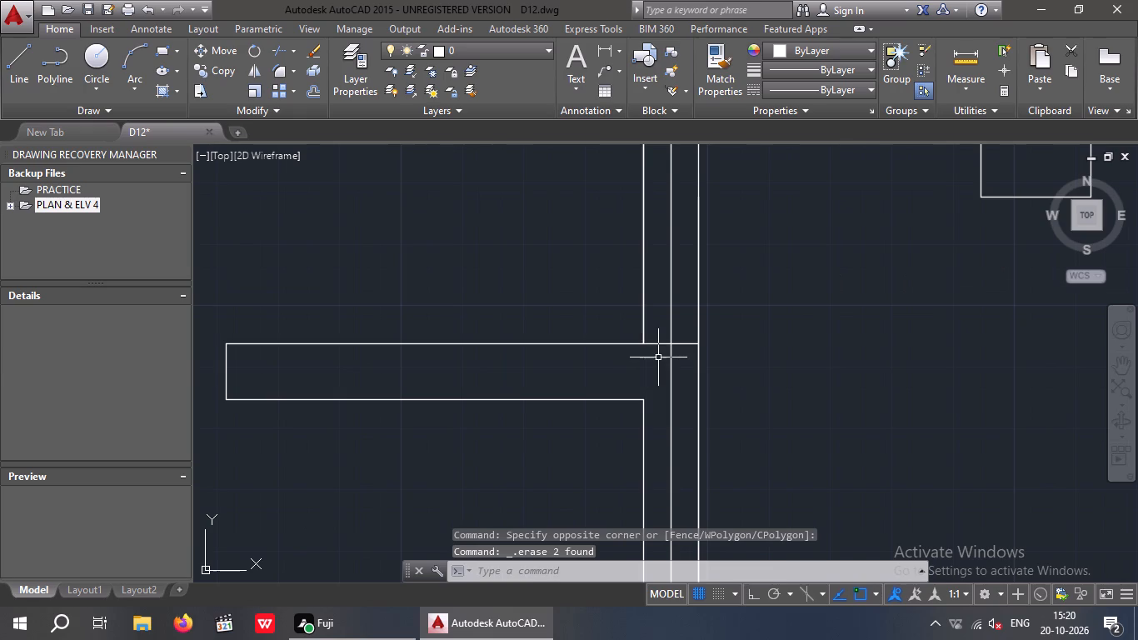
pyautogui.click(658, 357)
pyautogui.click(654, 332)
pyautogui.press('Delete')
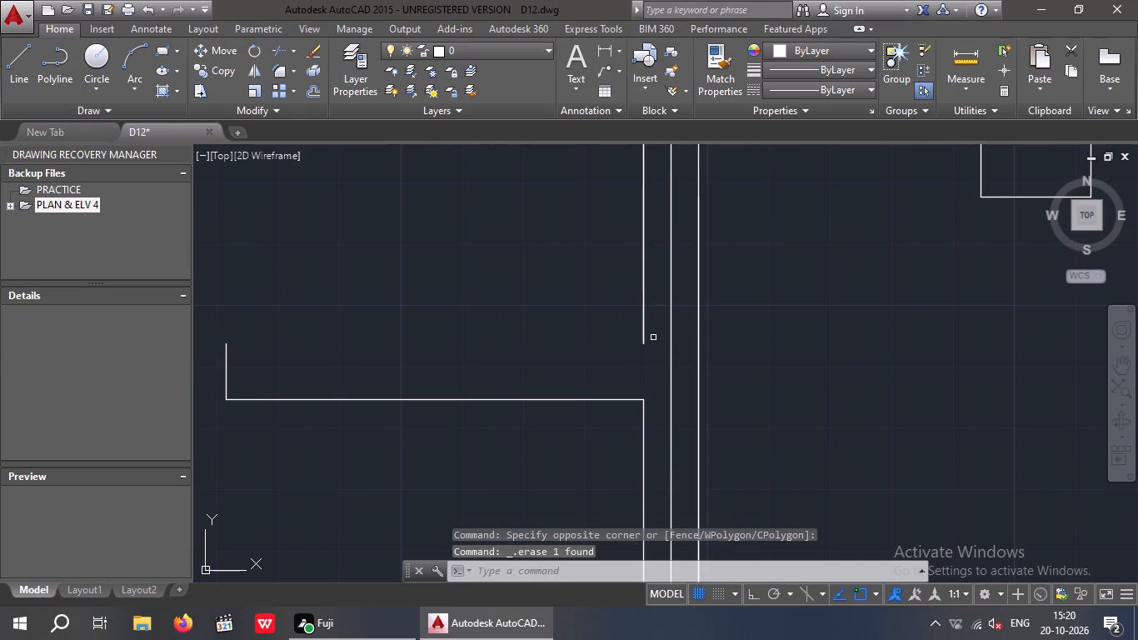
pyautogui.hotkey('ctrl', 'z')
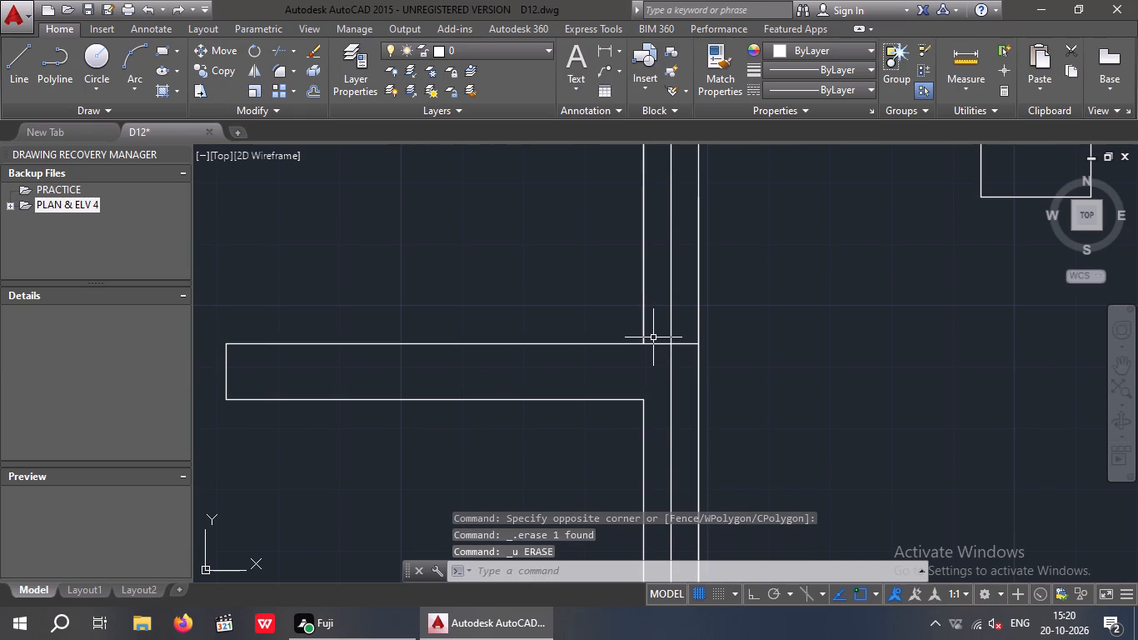
# Trim the short partition's upper line inside the vertical wall and erase the remaining piece between the wall's centre line and outer face.
pyautogui.write('TR')
pyautogui.press('space')
pyautogui.press('space')
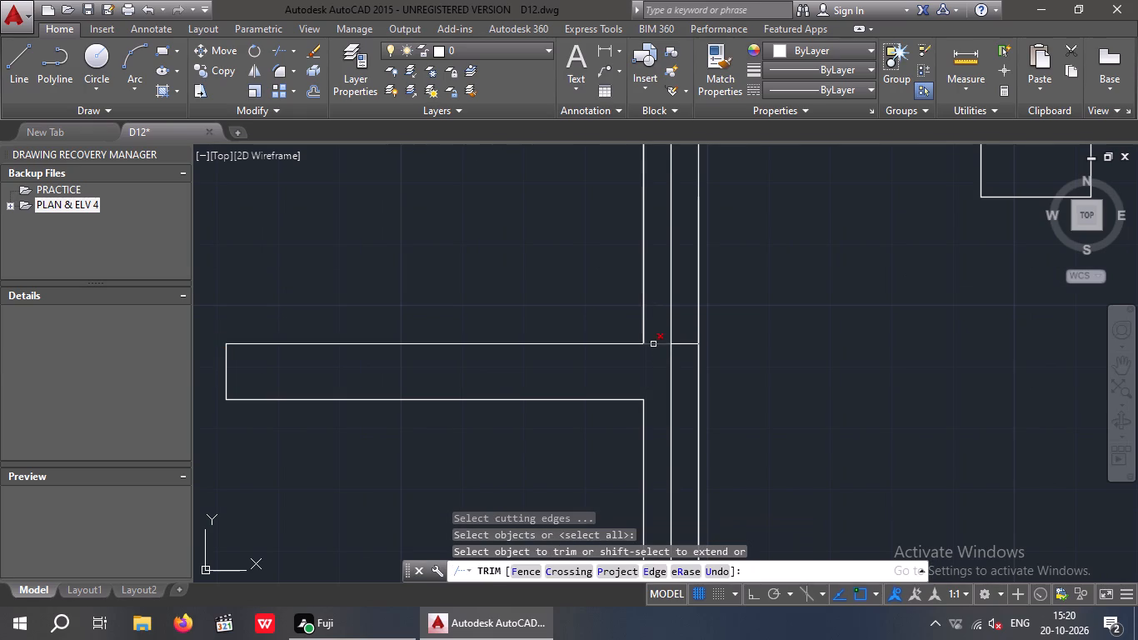
pyautogui.click(653, 344)
pyautogui.click(681, 346)
pyautogui.press('Escape')
pyautogui.scroll(3, 688, 352)
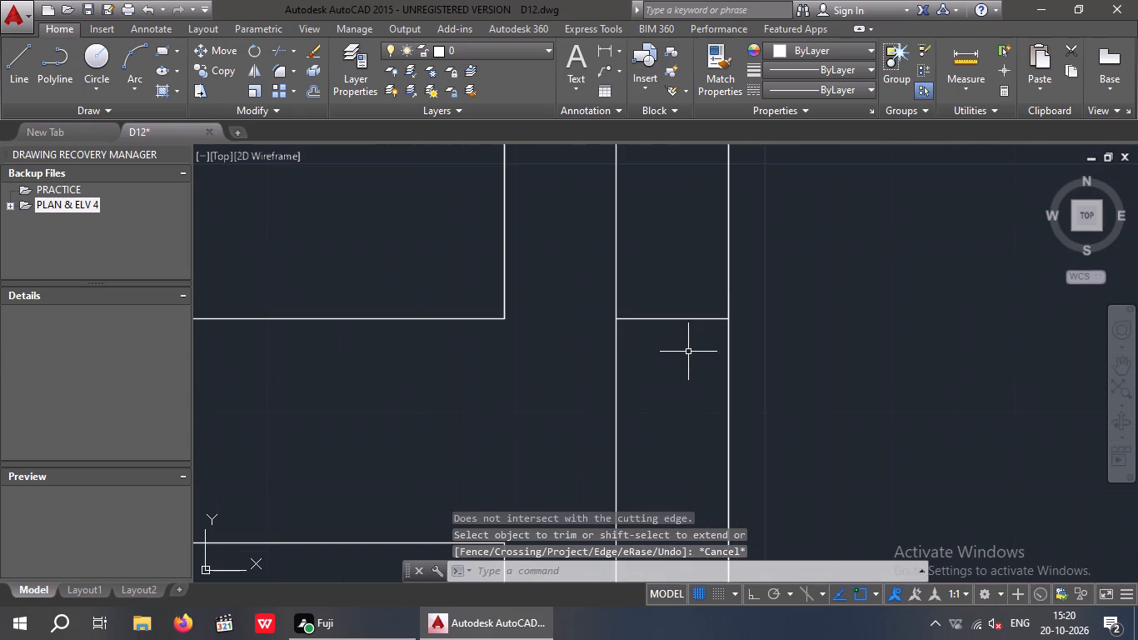
pyautogui.click(688, 352)
pyautogui.click(671, 293)
pyautogui.press('Delete')
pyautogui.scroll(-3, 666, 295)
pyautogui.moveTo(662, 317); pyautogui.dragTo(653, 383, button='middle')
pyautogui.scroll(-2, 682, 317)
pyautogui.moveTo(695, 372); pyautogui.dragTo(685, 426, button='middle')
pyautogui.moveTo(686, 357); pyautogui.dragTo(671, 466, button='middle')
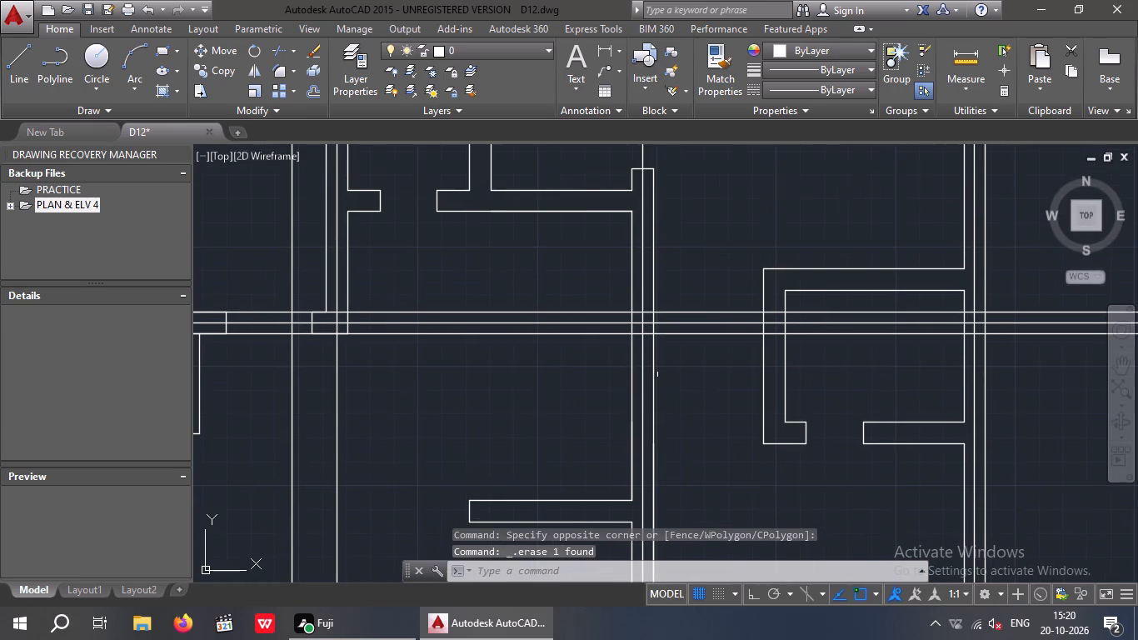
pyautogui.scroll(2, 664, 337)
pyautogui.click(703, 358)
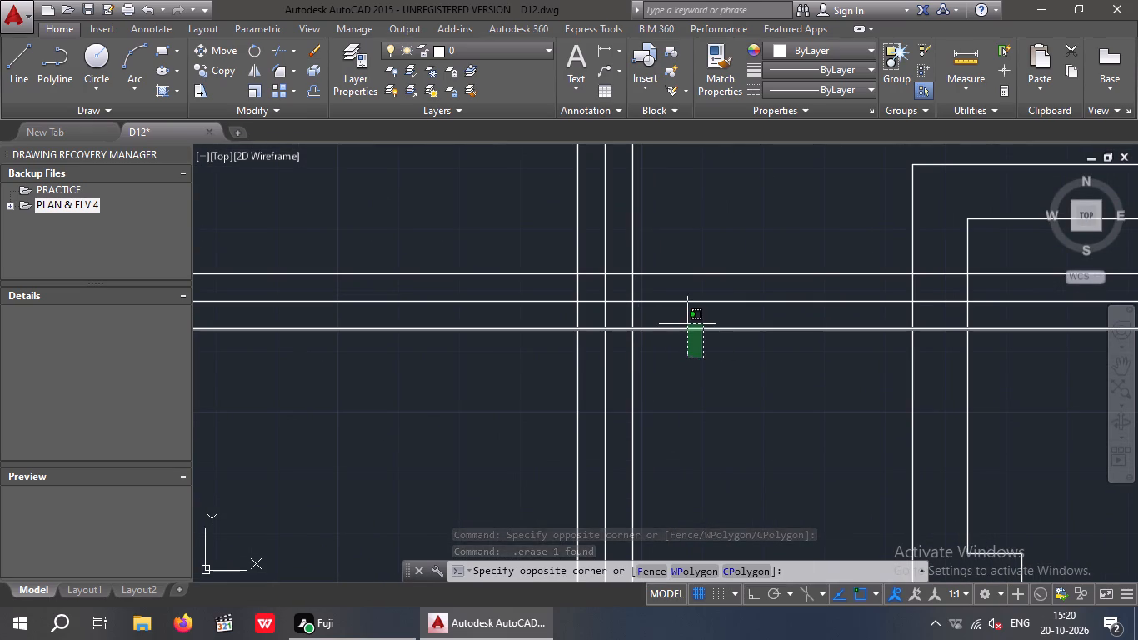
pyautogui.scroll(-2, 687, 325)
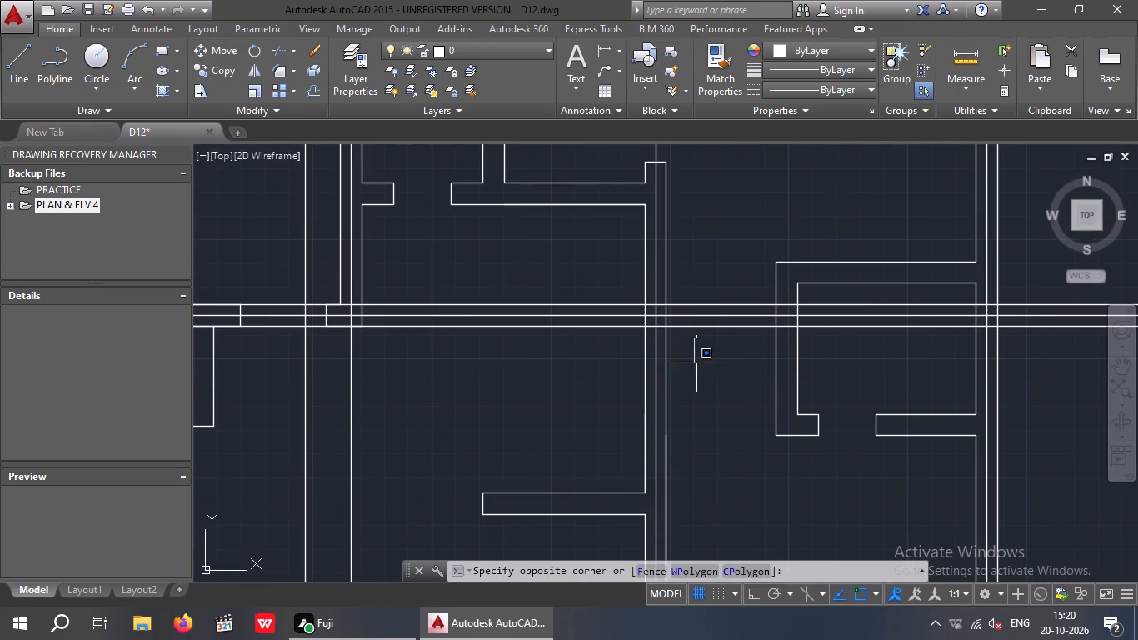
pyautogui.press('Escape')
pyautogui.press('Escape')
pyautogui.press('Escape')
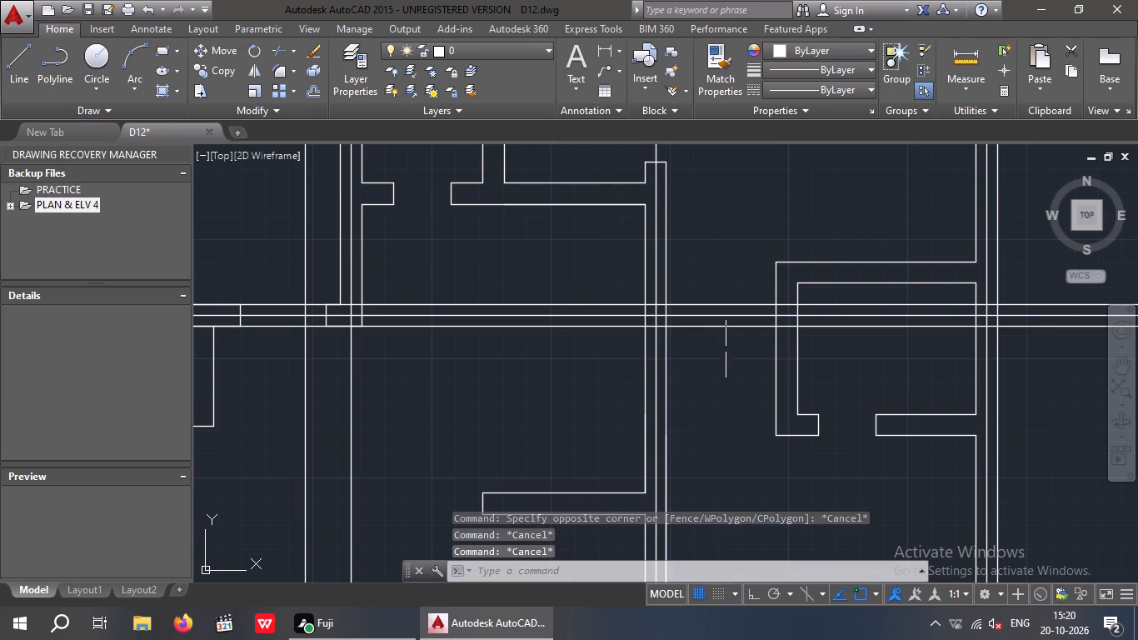
# Trim the horizontal wall's two face lines between the vertical wall's centre line and the face nearer the small room.
pyautogui.scroll(2, 671, 312)
pyautogui.write('TR')
pyautogui.press('space')
pyautogui.press('space')
pyautogui.scroll(2, 641, 325)
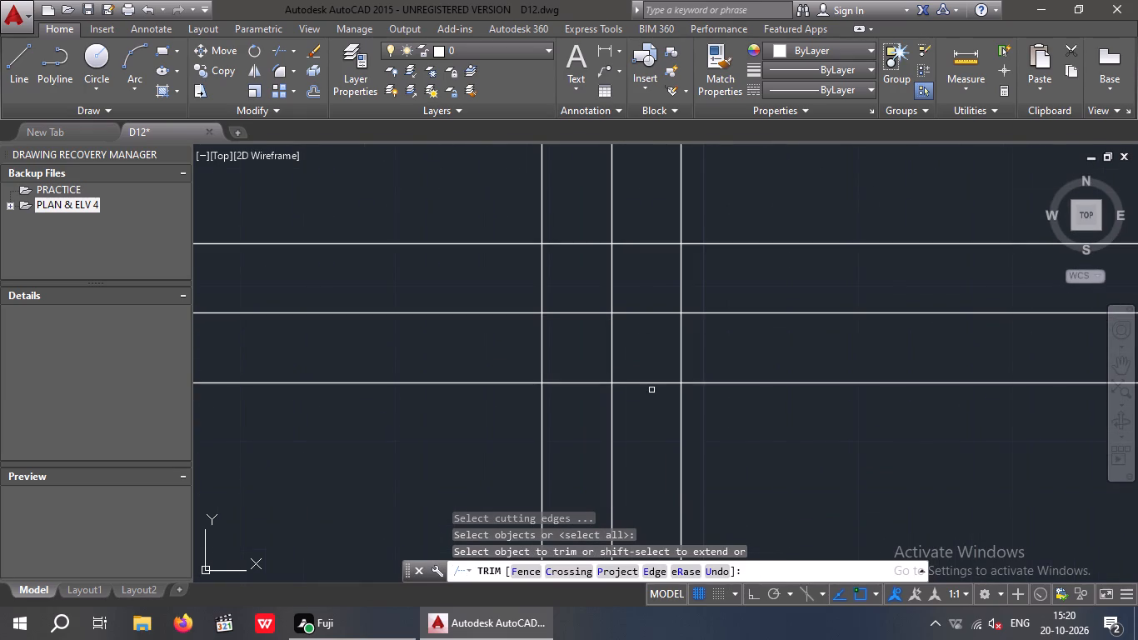
pyautogui.moveTo(654, 402); pyautogui.dragTo(642, 384)
pyautogui.click(633, 352)
pyautogui.moveTo(646, 281); pyautogui.dragTo(641, 266)
pyautogui.click(626, 221)
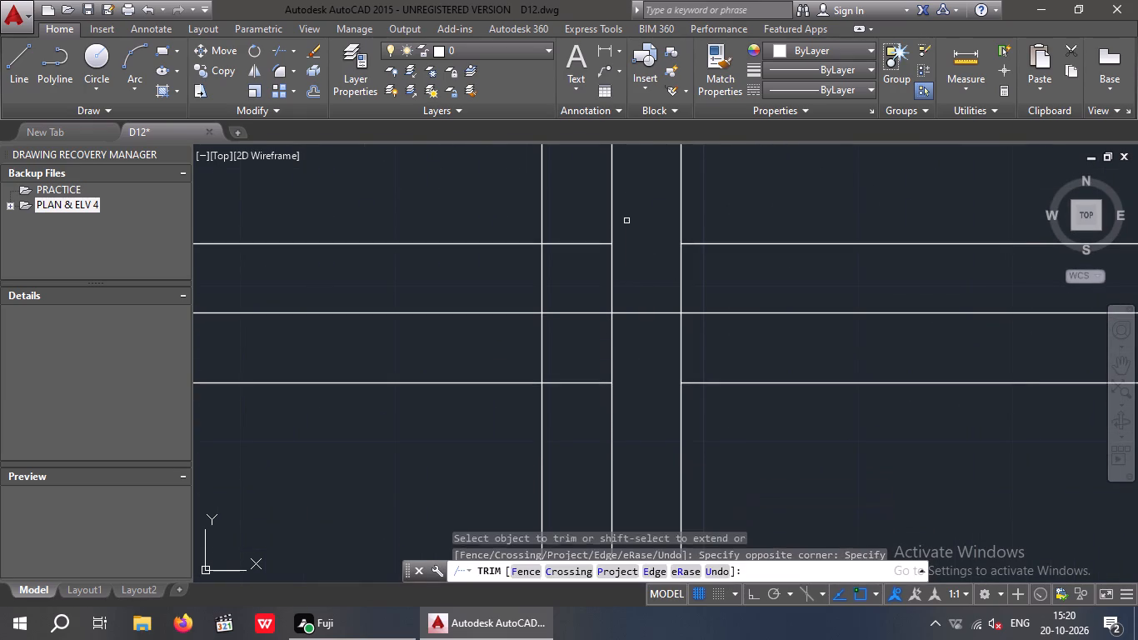
pyautogui.press('Escape')
# Erase the horizontal wall's two face lines running from the vertical wall through the small room, keeping the centre line.
pyautogui.moveTo(766, 286); pyautogui.dragTo(744, 262)
pyautogui.click(725, 208)
pyautogui.press('Delete')
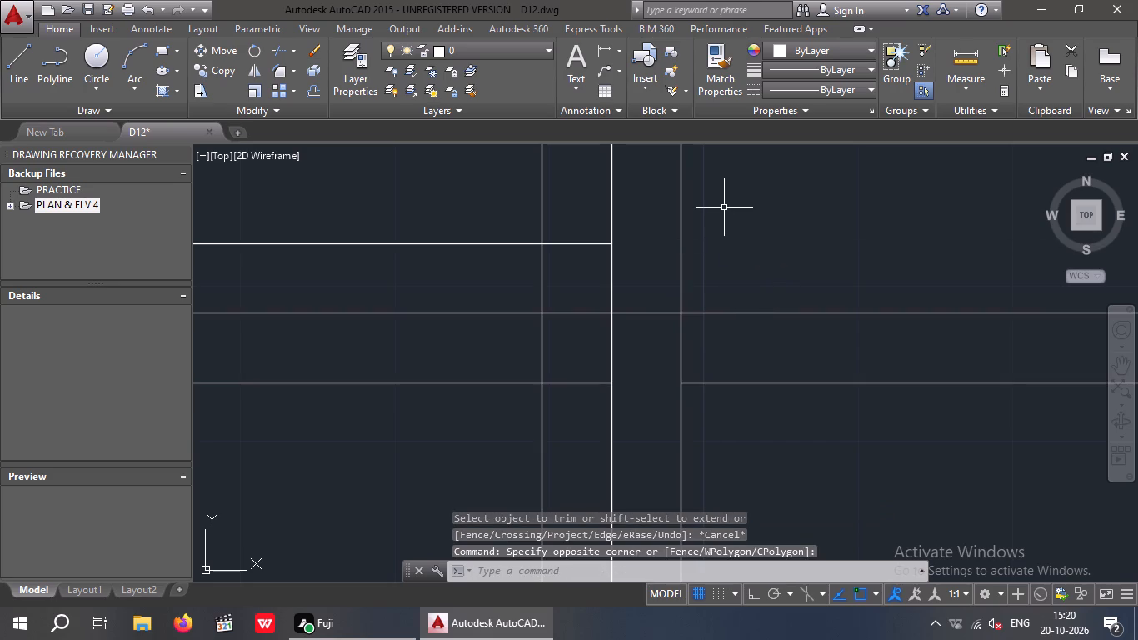
pyautogui.moveTo(766, 442); pyautogui.dragTo(722, 431)
pyautogui.click(704, 364)
pyautogui.press('Delete')
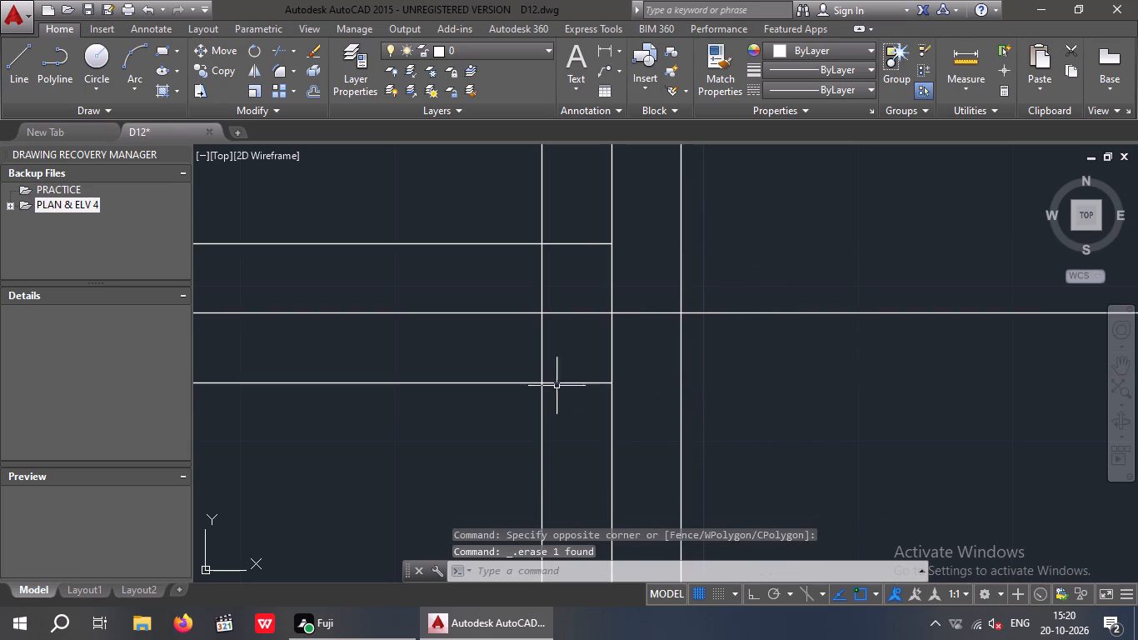
# Trim away the horizontal wall's two face lines between the vertical wall and the wall corner near the stairs, keeping the centre line.
pyautogui.scroll(-5, 559, 380)
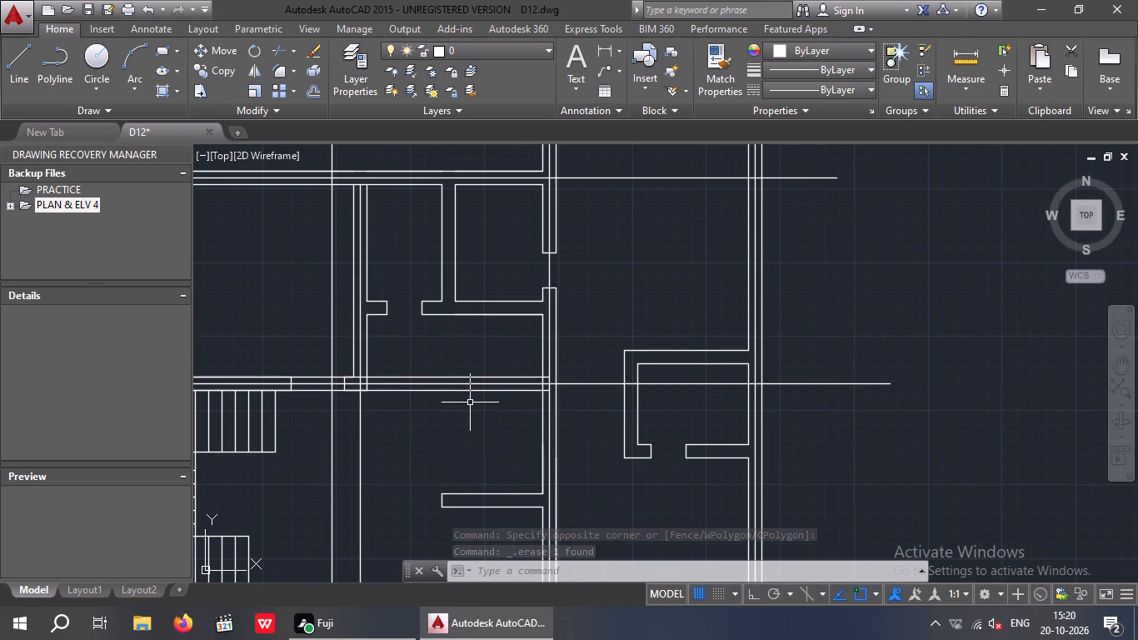
pyautogui.write('TR')
pyautogui.press('space')
pyautogui.press('space')
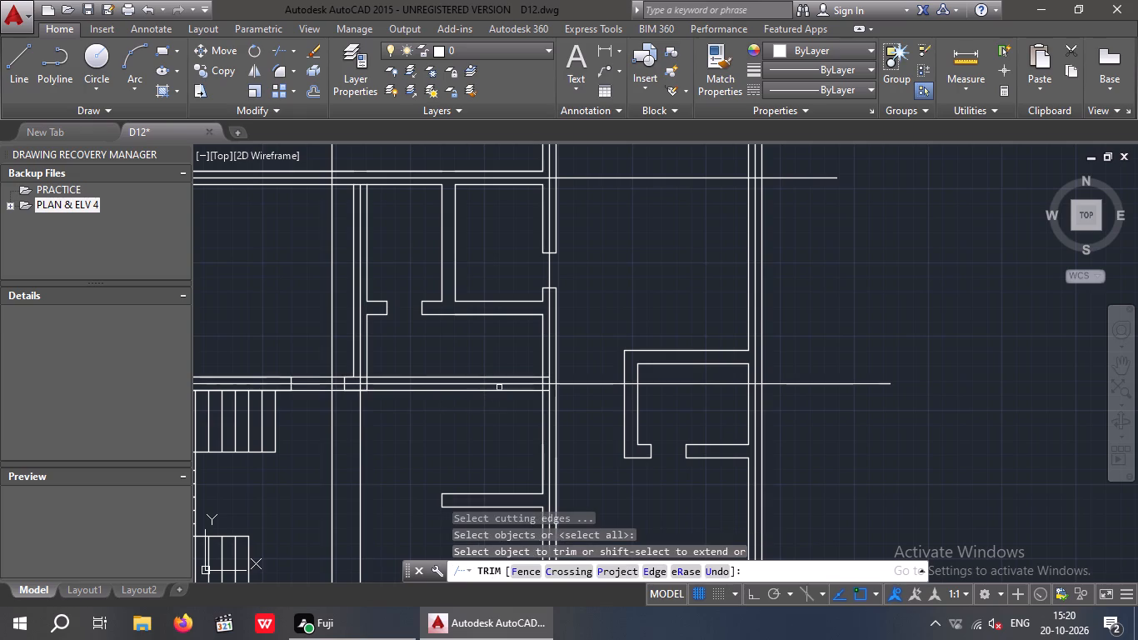
pyautogui.scroll(3, 541, 381)
pyautogui.click(555, 371)
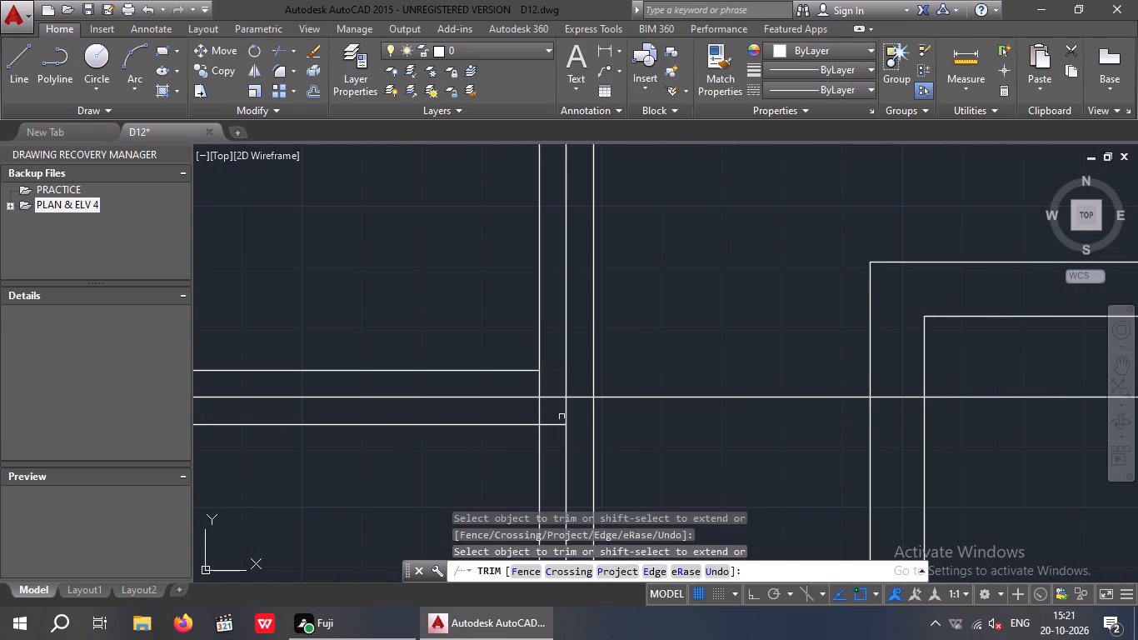
pyautogui.click(552, 423)
pyautogui.click(487, 448)
pyautogui.click(475, 421)
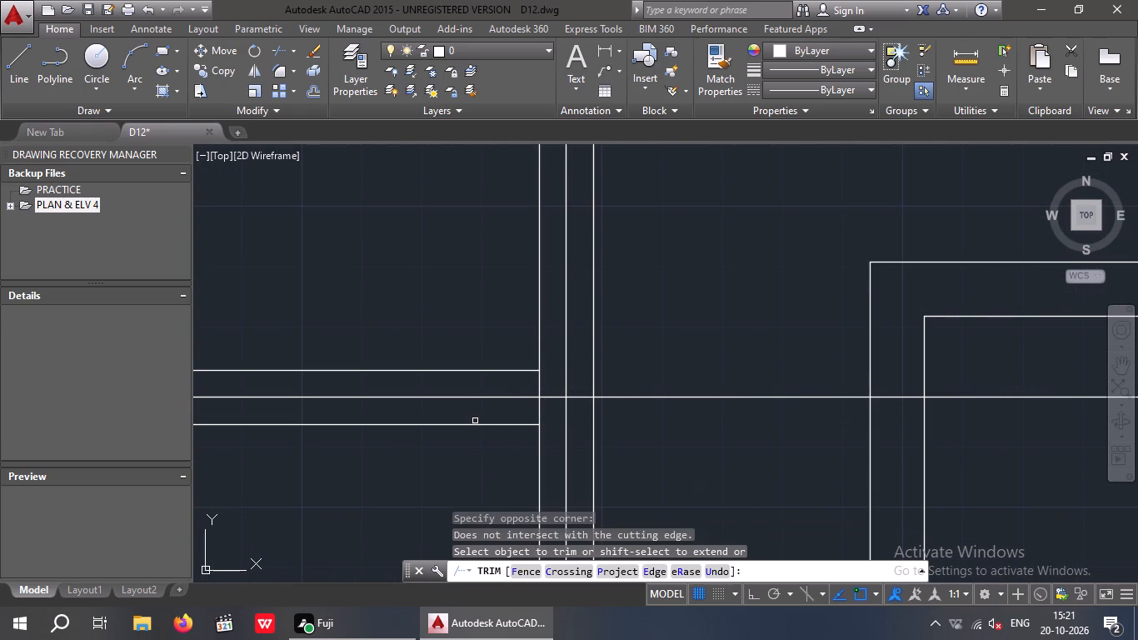
pyautogui.scroll(-2, 473, 426)
pyautogui.click(467, 426)
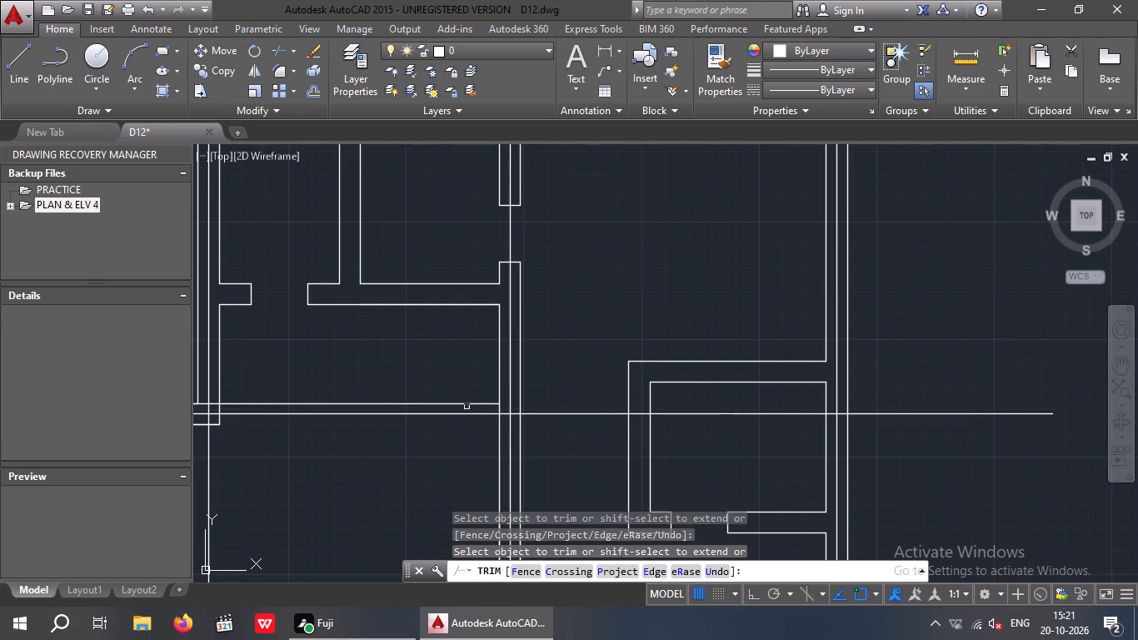
pyautogui.click(469, 405)
pyautogui.scroll(-1, 465, 427)
pyautogui.moveTo(460, 437); pyautogui.dragTo(478, 417, button='middle')
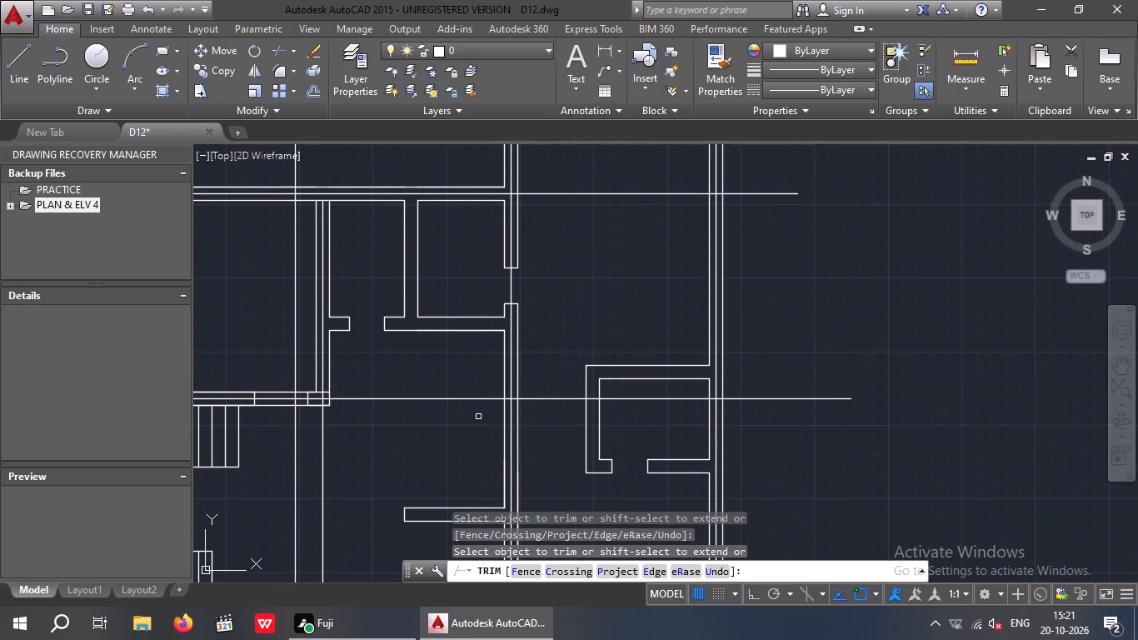
pyautogui.press('Escape')
pyautogui.press('Escape')
# Draw a horizontal line from the small room's outer wall face perpendicular to the far face of the vertical wall.
pyautogui.scroll(-1, 484, 414)
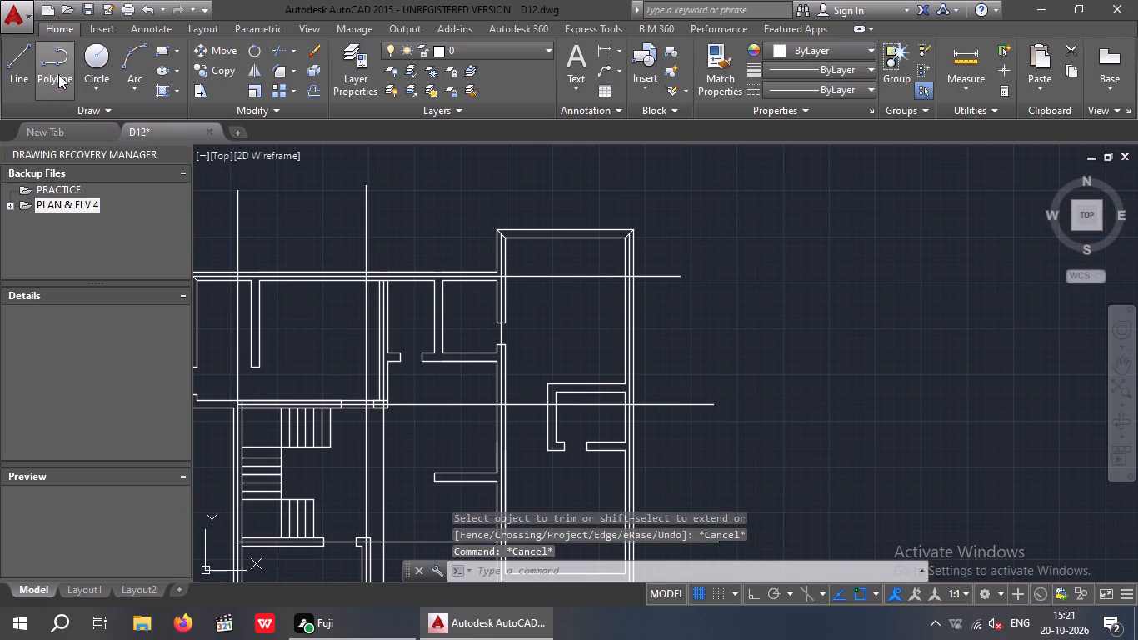
pyautogui.click(17, 63)
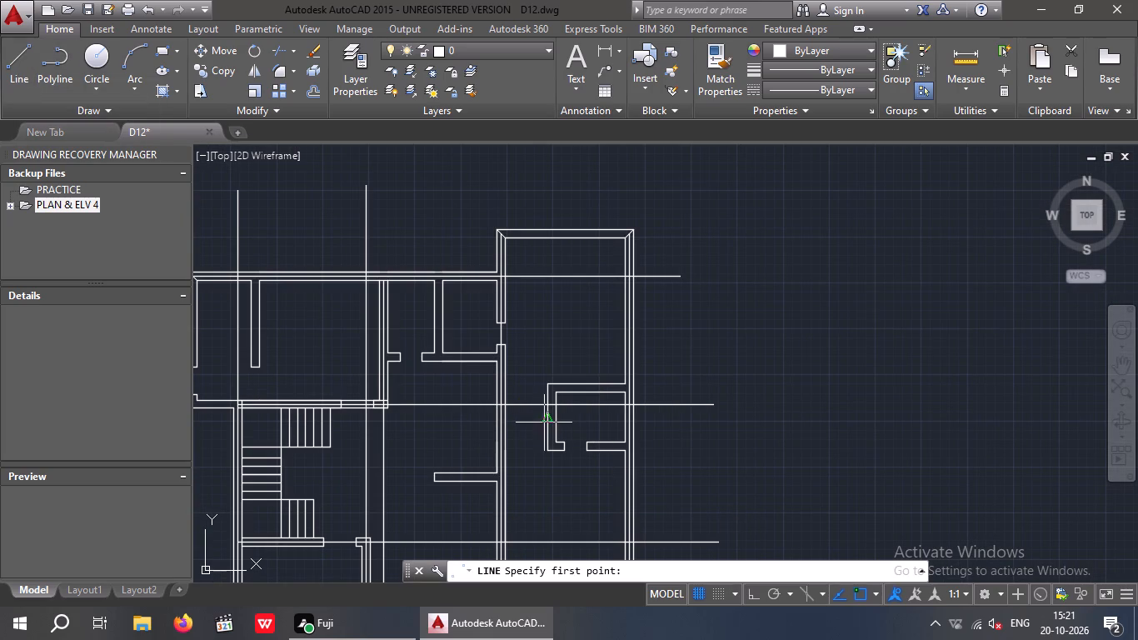
pyautogui.scroll(2, 545, 422)
pyautogui.moveTo(551, 416); pyautogui.dragTo(523, 419)
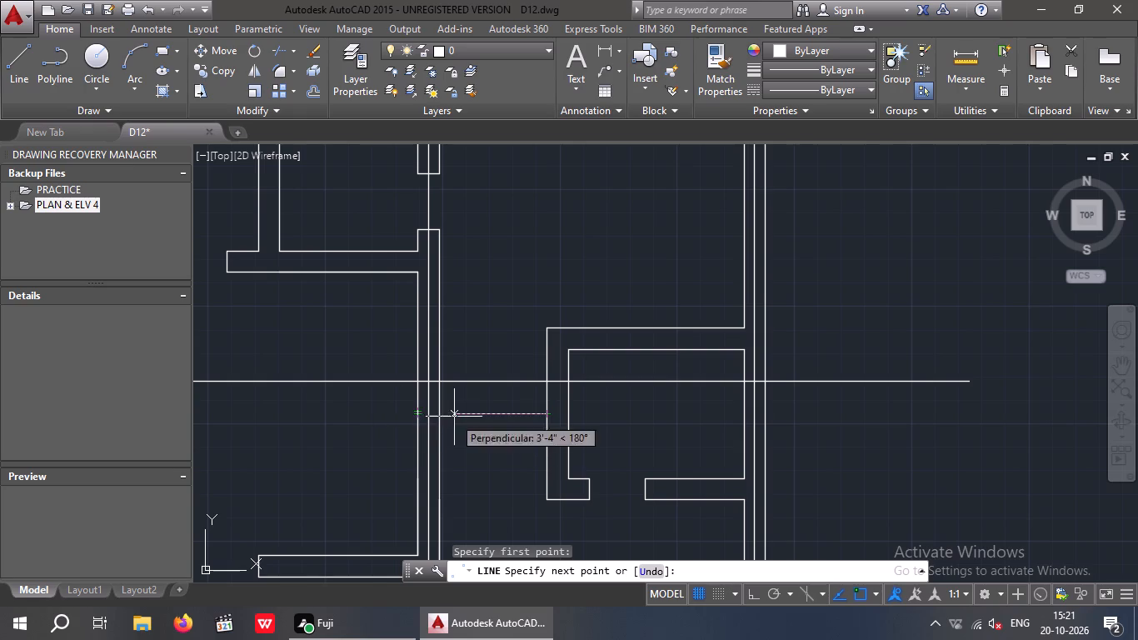
pyautogui.click(413, 416)
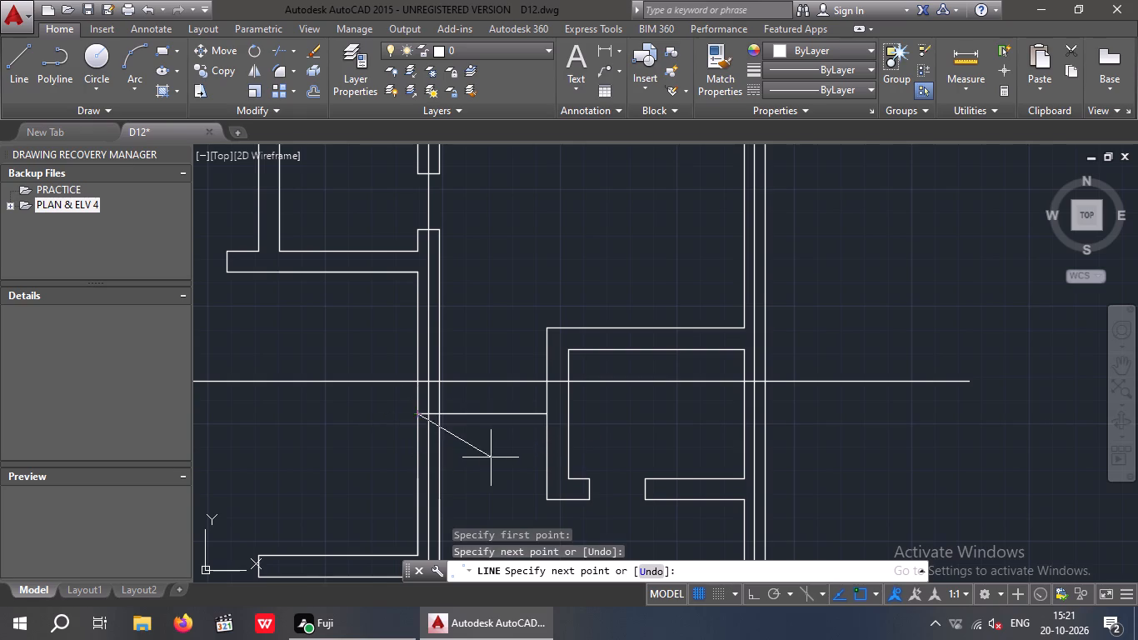
pyautogui.press('Escape')
pyautogui.press('Escape')
# Offset the new horizontal connecting line by 4.5" both above and below.
pyautogui.moveTo(490, 447); pyautogui.dragTo(523, 423, button='middle')
pyautogui.scroll(-1, 523, 423)
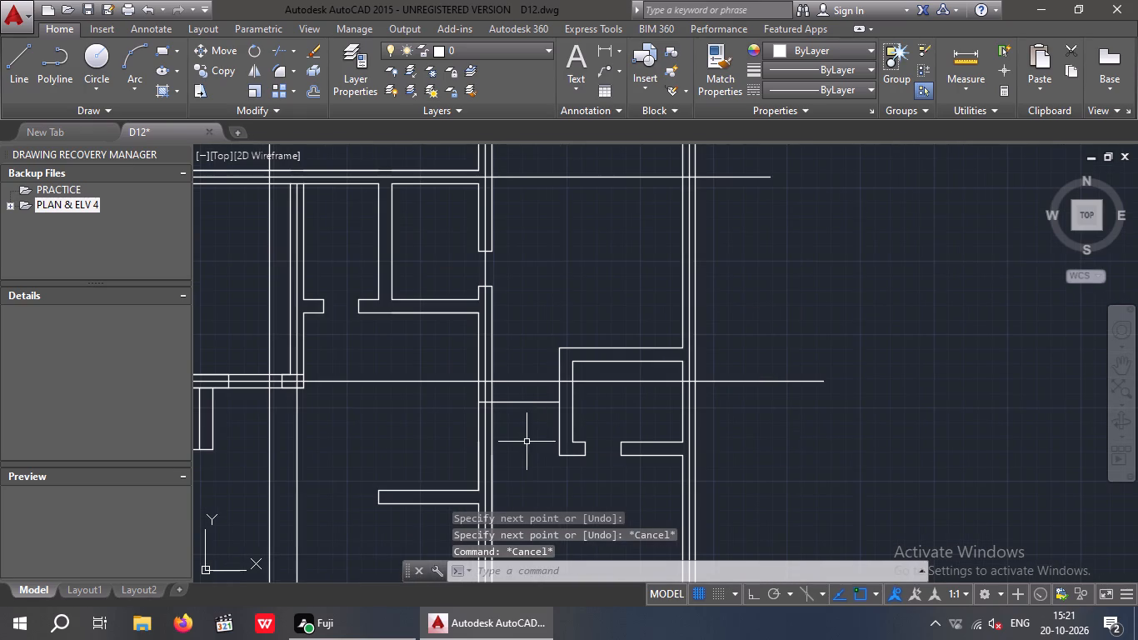
pyautogui.press('o')
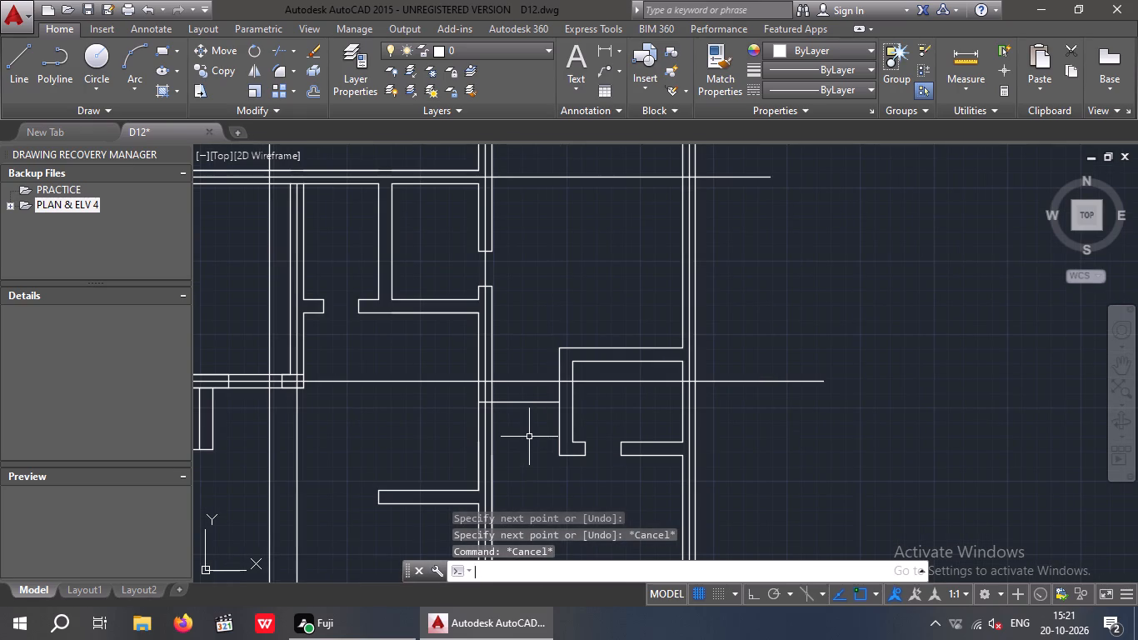
pyautogui.press('Return')
pyautogui.write('4.5')
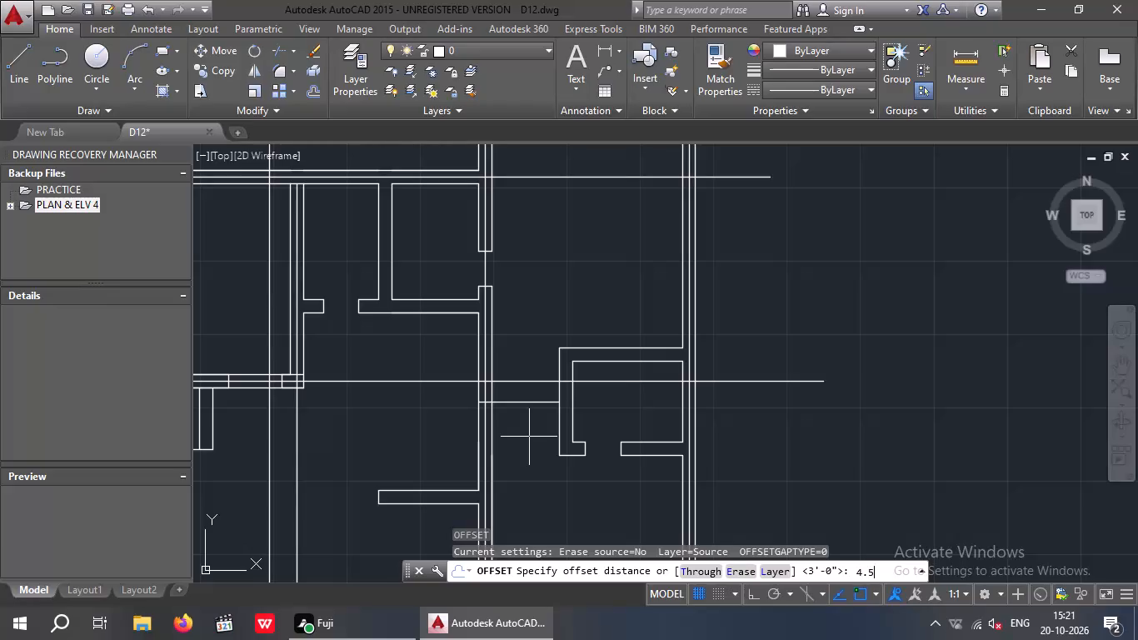
pyautogui.hotkey('shift', '"')
pyautogui.press('Return')
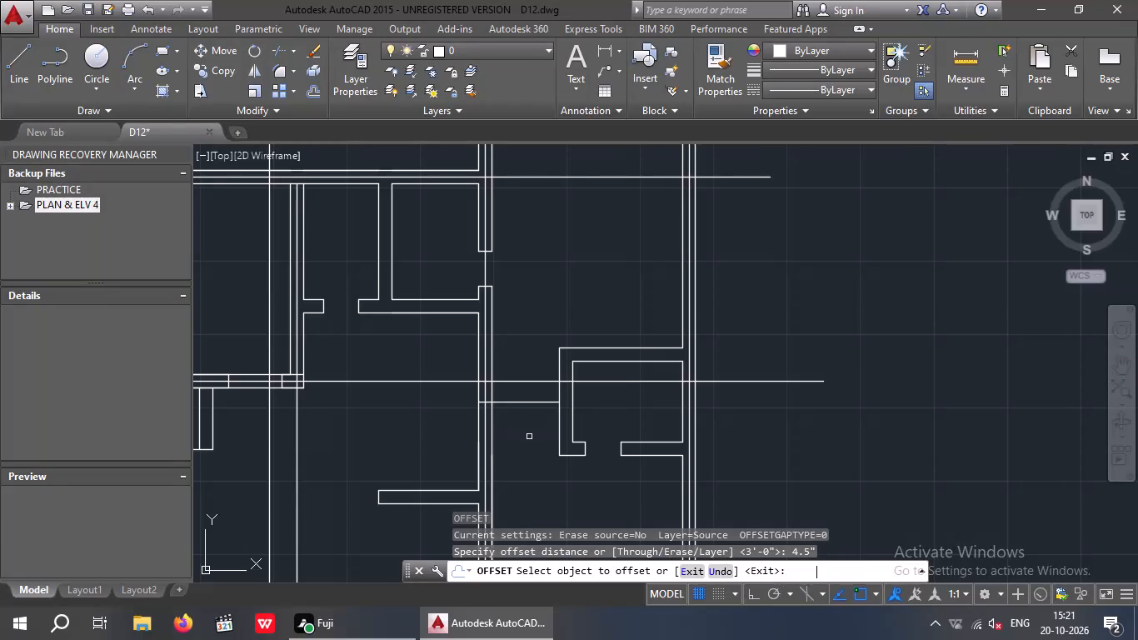
pyautogui.click(521, 402)
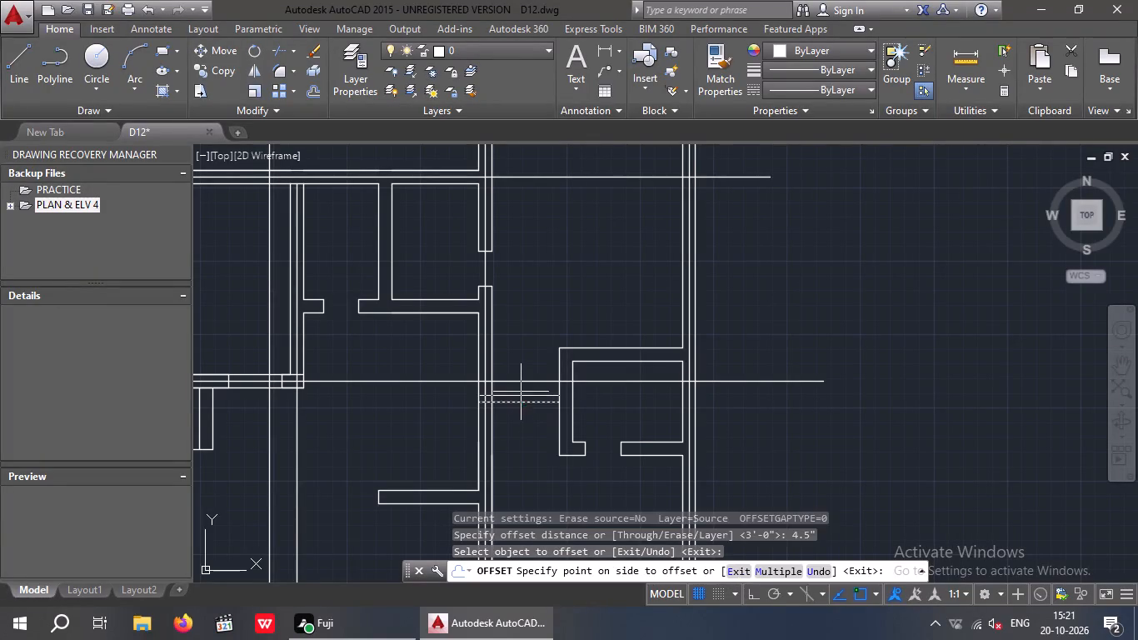
pyautogui.click(521, 392)
pyautogui.click(518, 403)
pyautogui.click(522, 415)
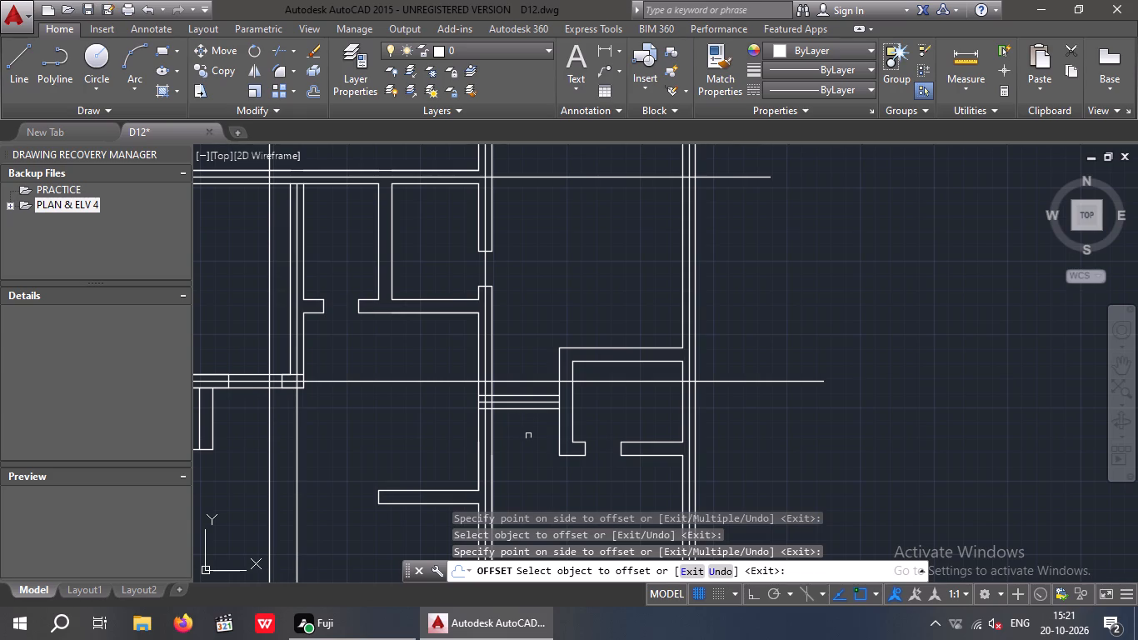
pyautogui.press('Escape')
pyautogui.press('Escape')
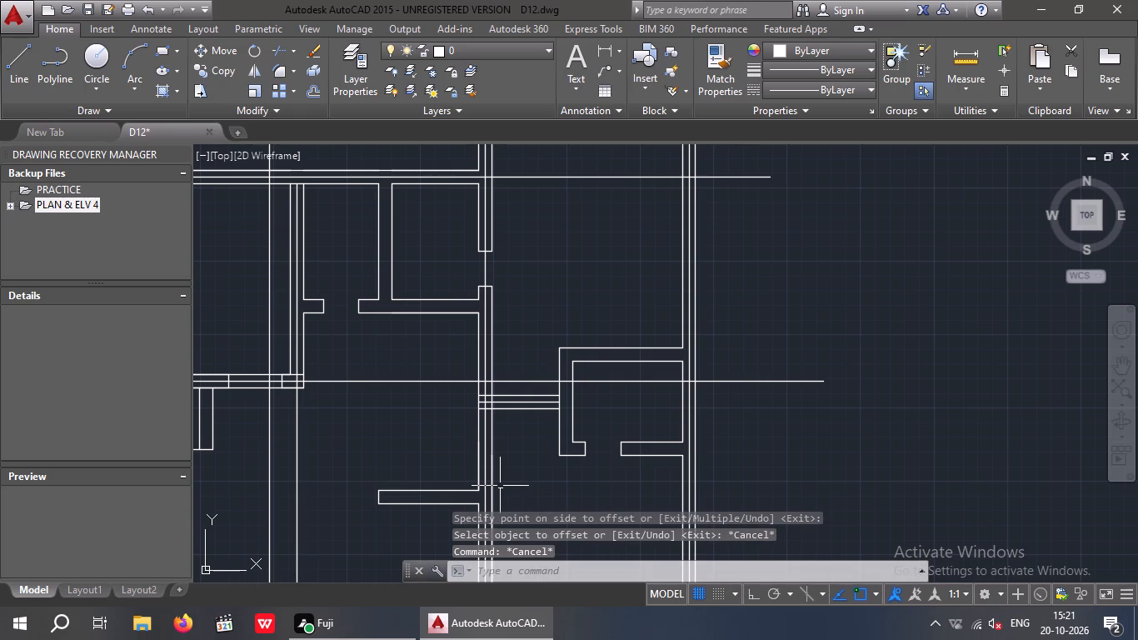
# Offset the short partition's upper line upward by 6".
pyautogui.press('o')
pyautogui.press('Return')
pyautogui.press('6')
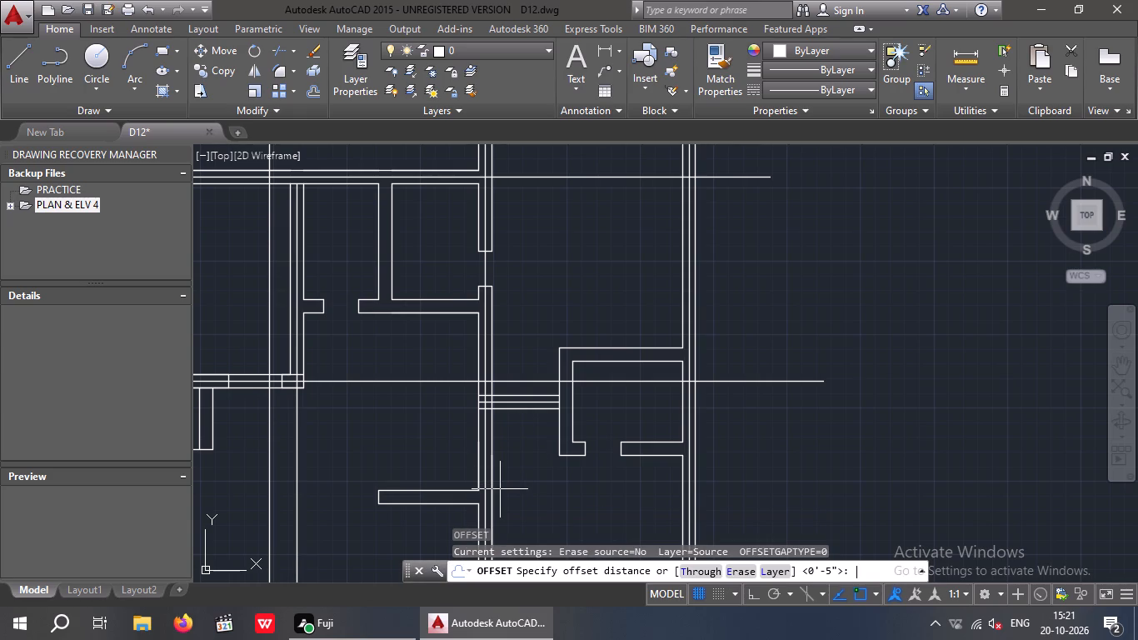
pyautogui.hotkey('shift', '"')
pyautogui.press('Return')
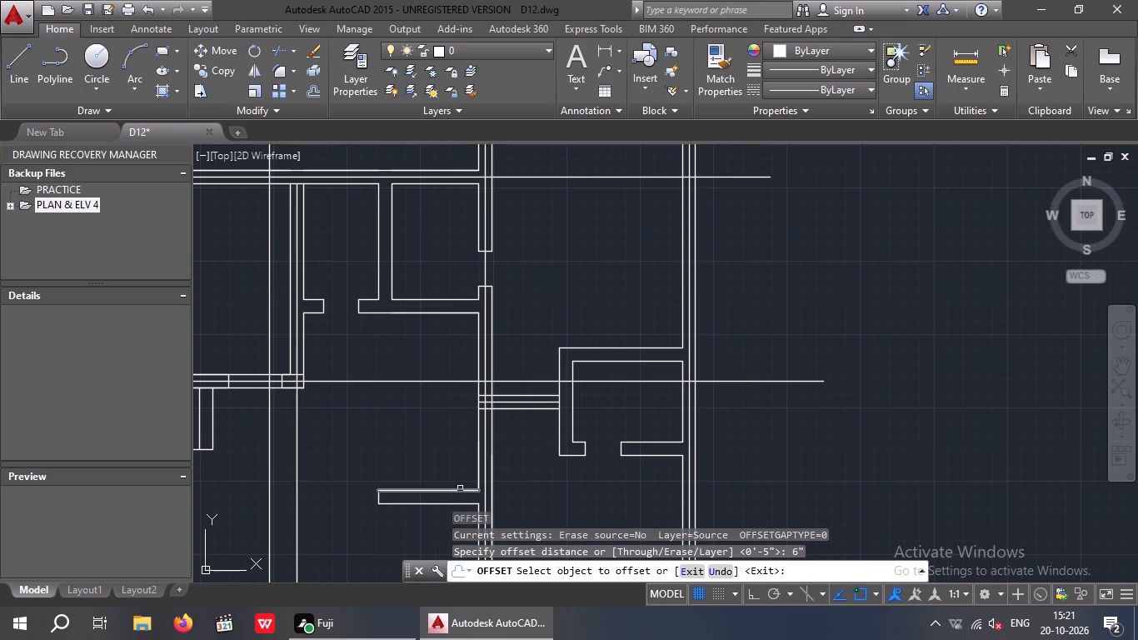
pyautogui.click(462, 491)
pyautogui.click(454, 456)
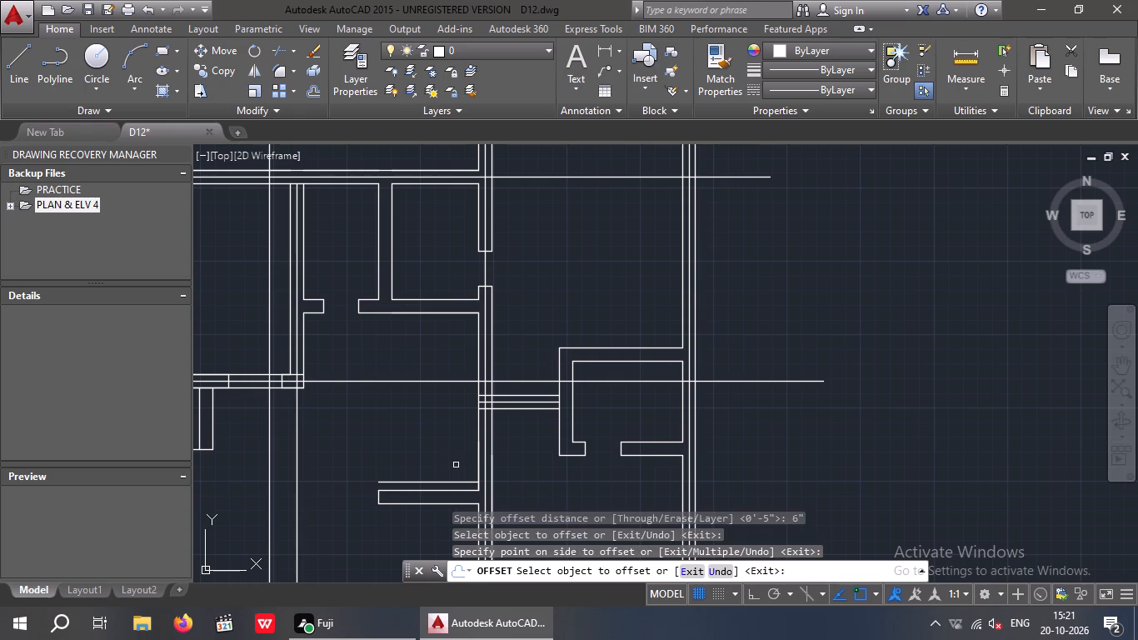
pyautogui.press('Escape')
pyautogui.press('Escape')
# Offset the 6" offset line above the short partition upward by 3'.
pyautogui.press('o')
pyautogui.press('Return')
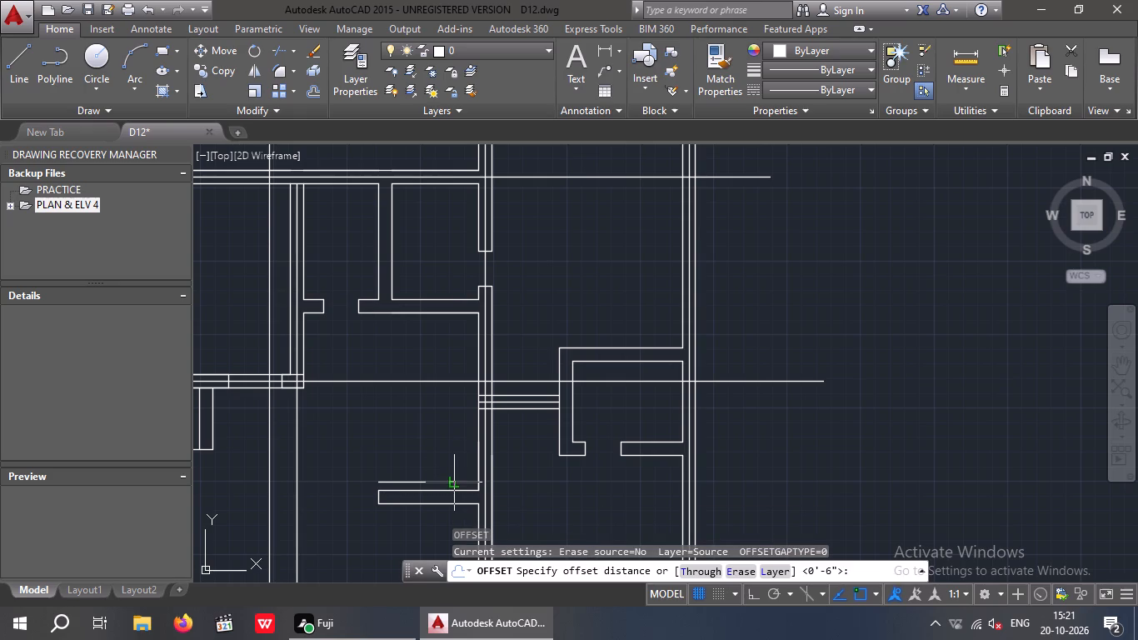
pyautogui.press('3')
pyautogui.press("'")
pyautogui.press('Return')
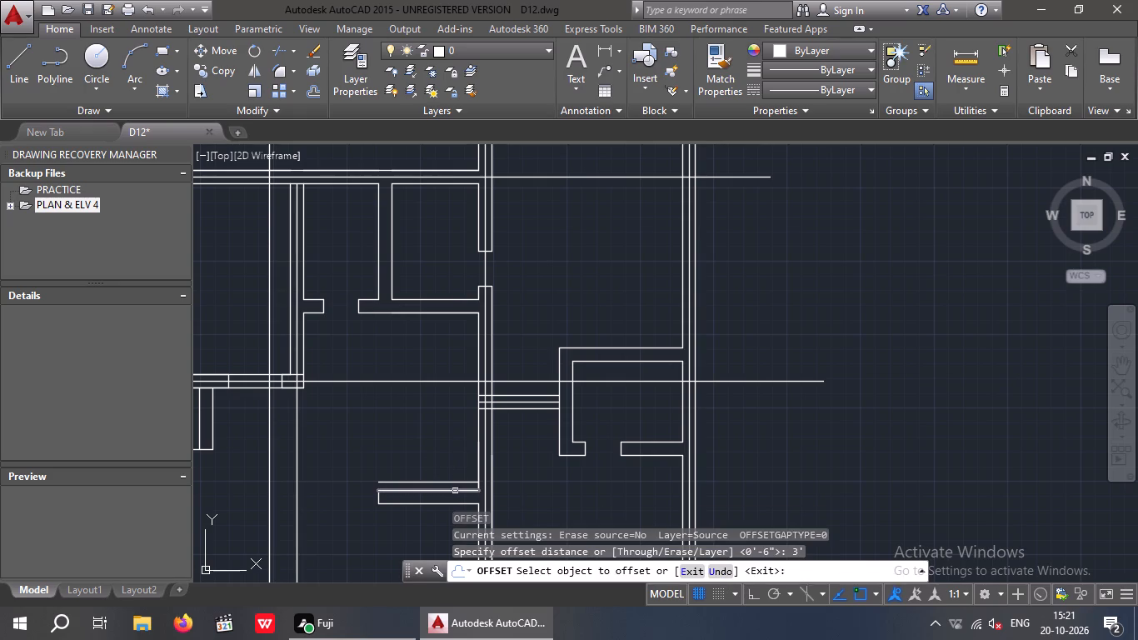
pyautogui.click(457, 482)
pyautogui.click(452, 444)
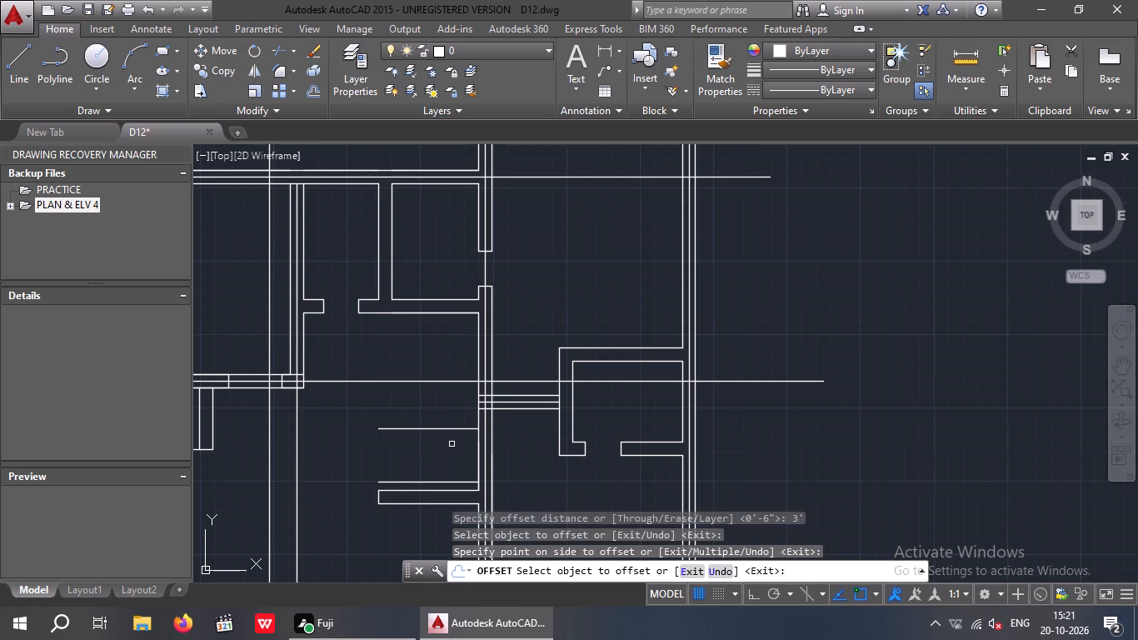
# Delete the duplicate line overlapping the lower face of the horizontal wall above the short partition.
pyautogui.click(460, 312)
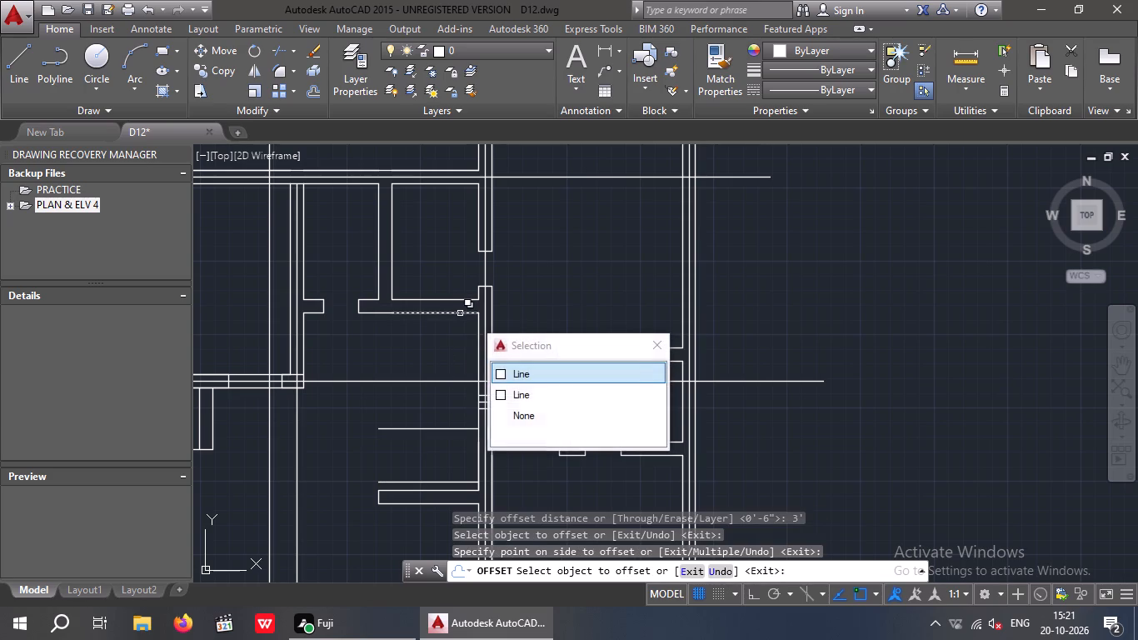
pyautogui.press('Escape')
pyautogui.press('Escape')
pyautogui.press('o')
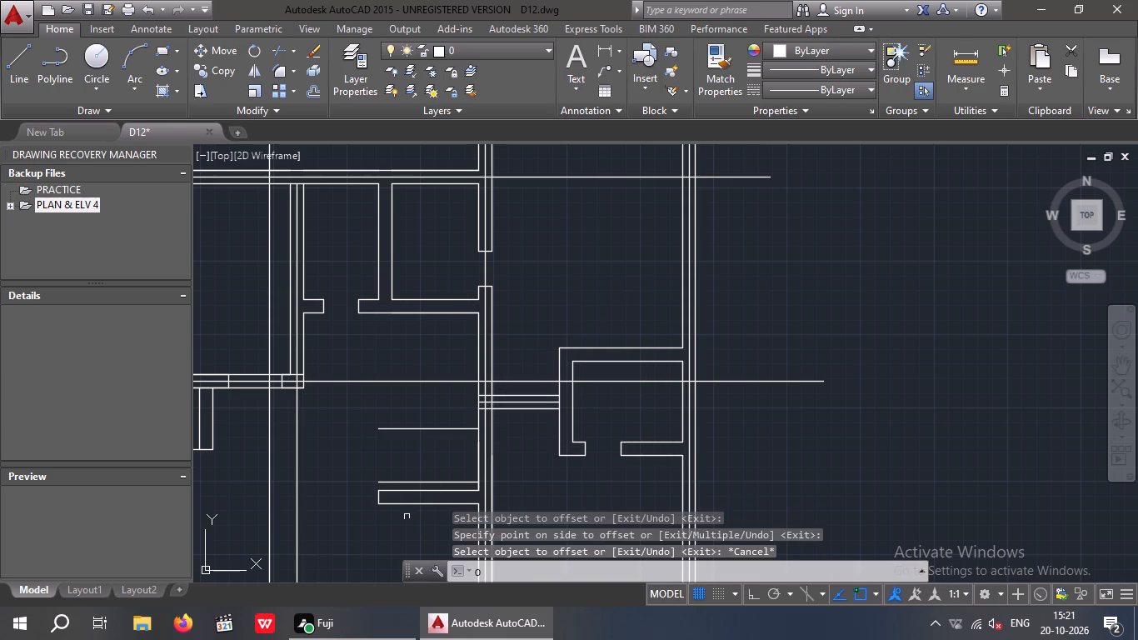
pyautogui.press('Escape')
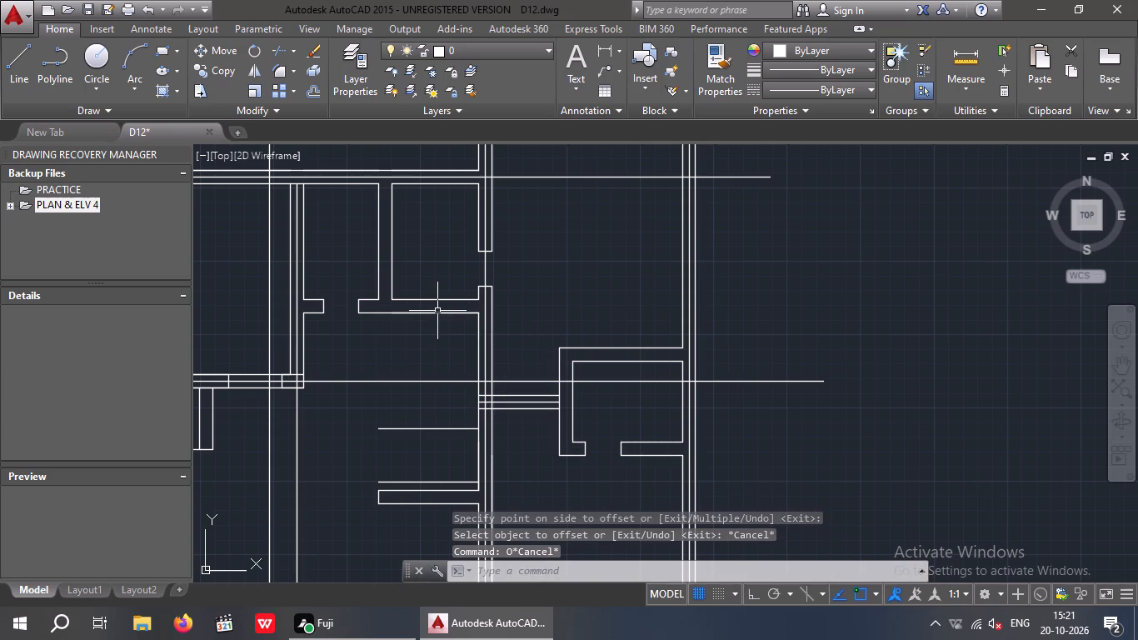
pyautogui.click(437, 313)
pyautogui.press('Delete')
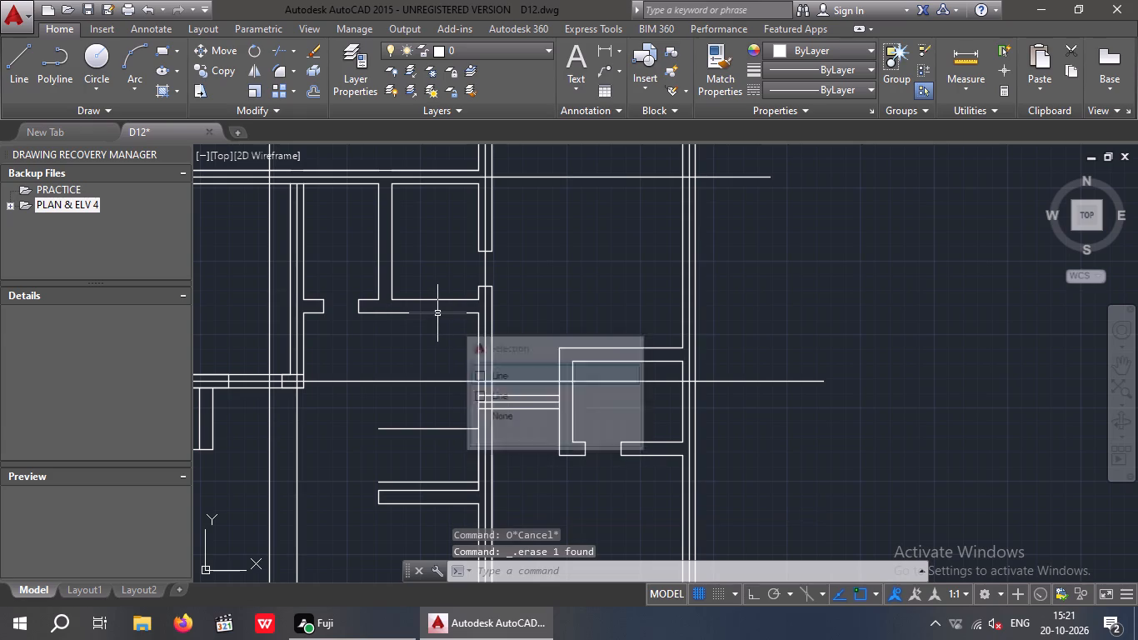
pyautogui.press('Escape')
# Offset the horizontal wall's lower face downward by 6".
pyautogui.press('o')
pyautogui.press('Return')
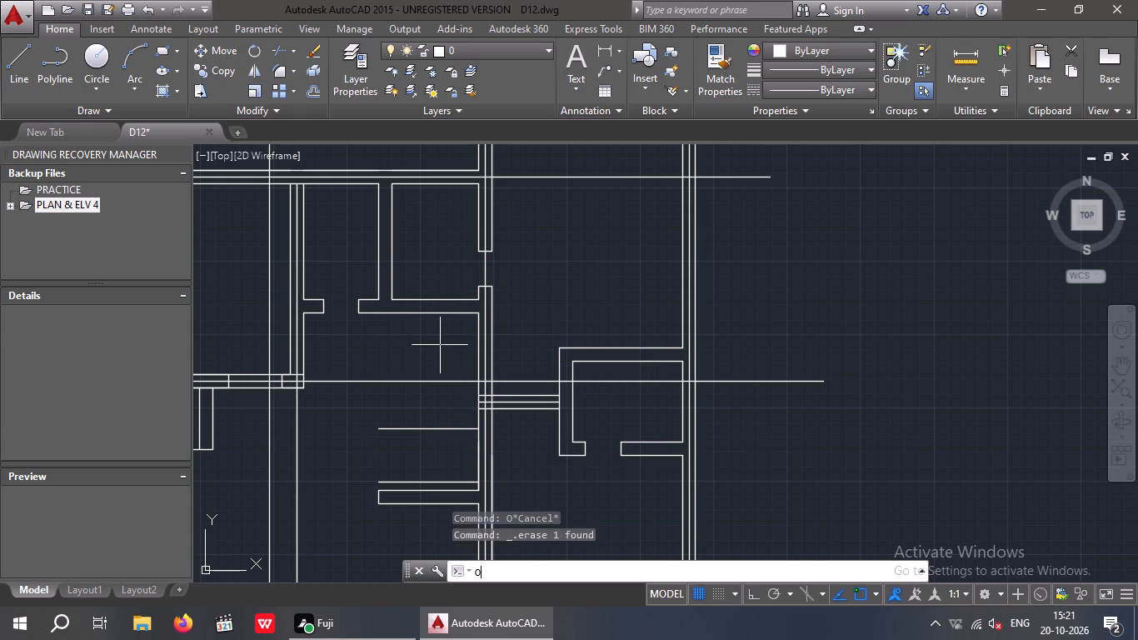
pyautogui.press('6')
pyautogui.hotkey('shift', '"')
pyautogui.press('Return')
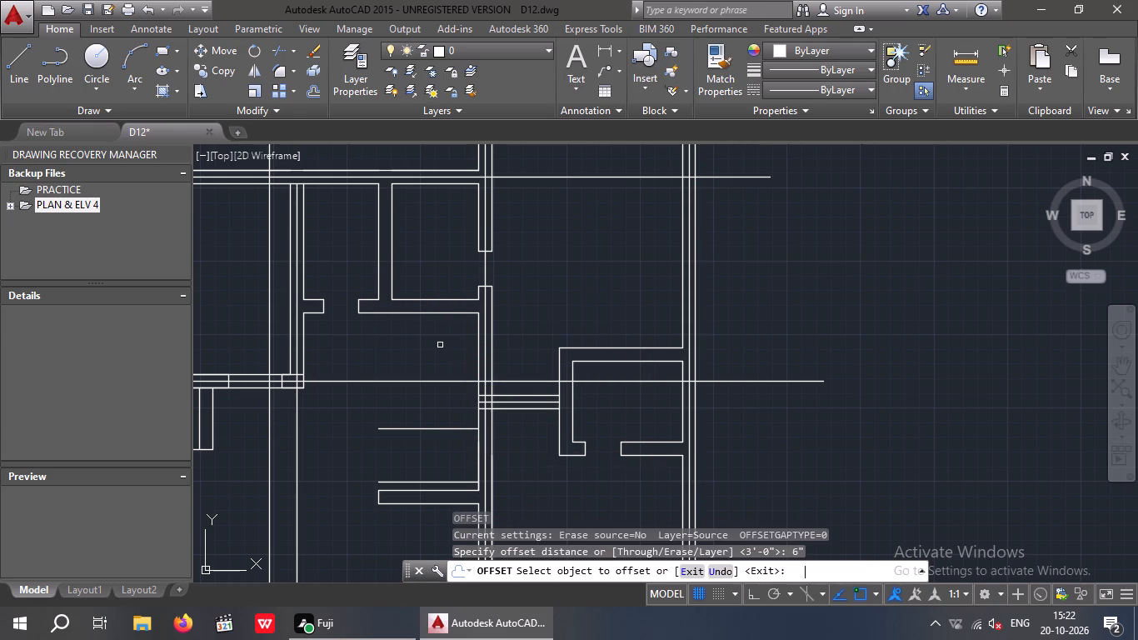
pyautogui.click(451, 311)
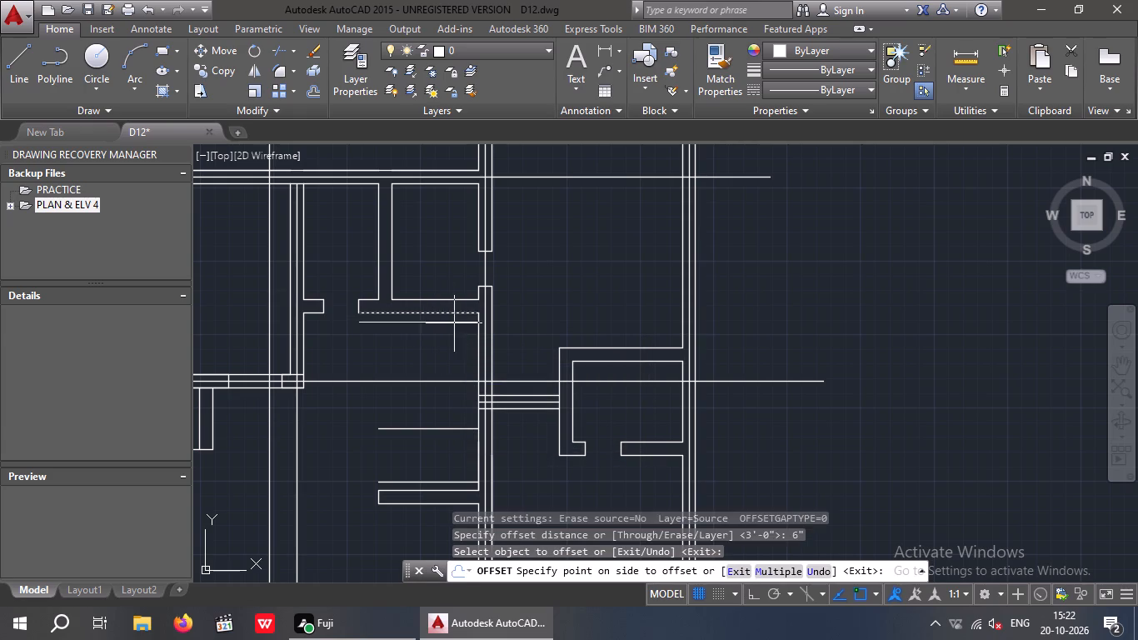
pyautogui.click(455, 334)
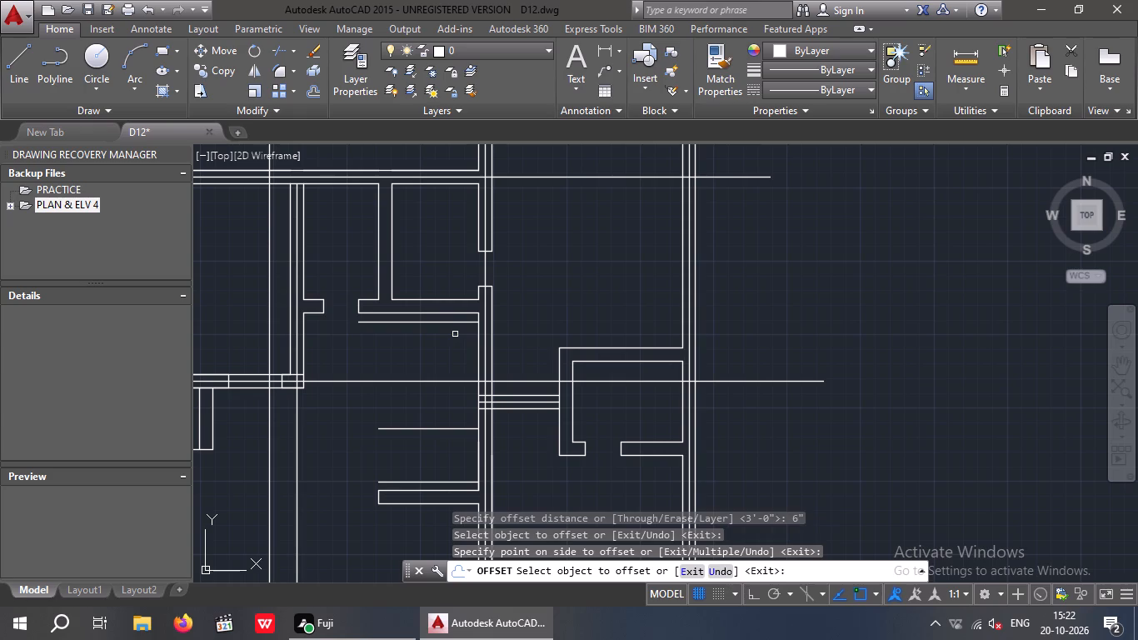
pyautogui.press('Escape')
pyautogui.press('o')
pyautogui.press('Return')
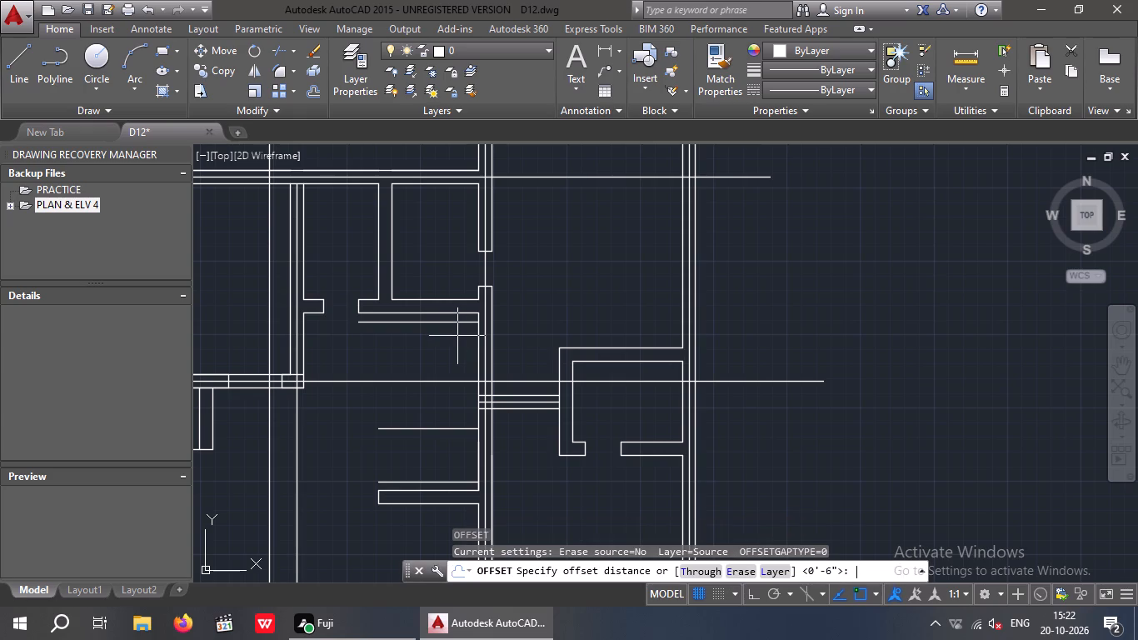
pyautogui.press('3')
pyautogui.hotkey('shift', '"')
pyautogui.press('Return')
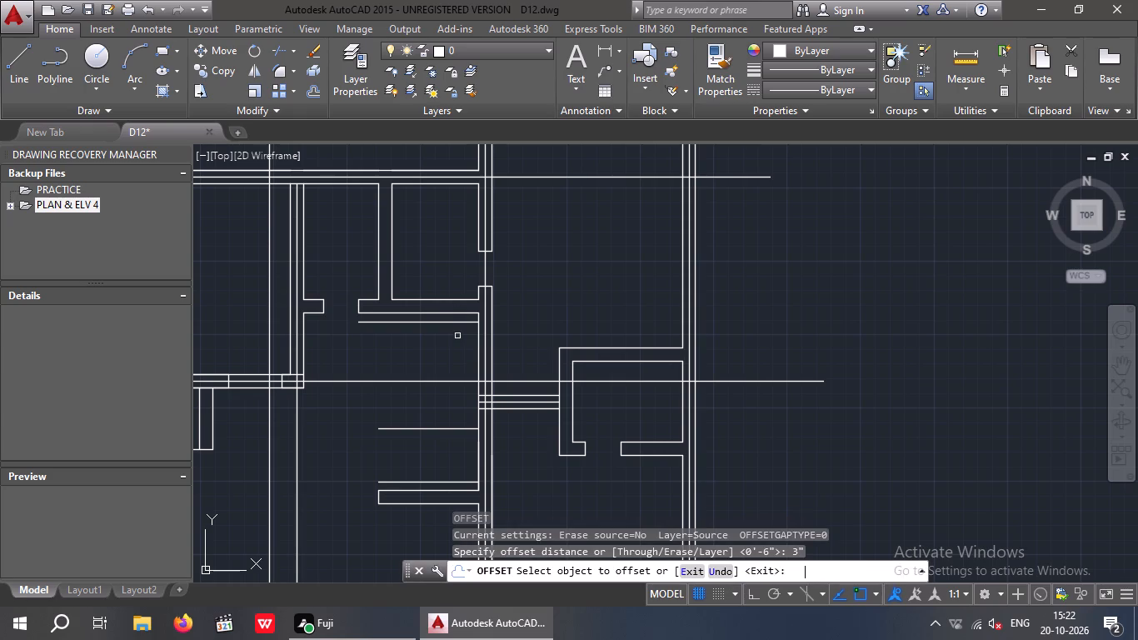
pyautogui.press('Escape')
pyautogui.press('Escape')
# Offset the 6" offset line below the horizontal wall downward by 3'.
pyautogui.press('o')
pyautogui.press('Return')
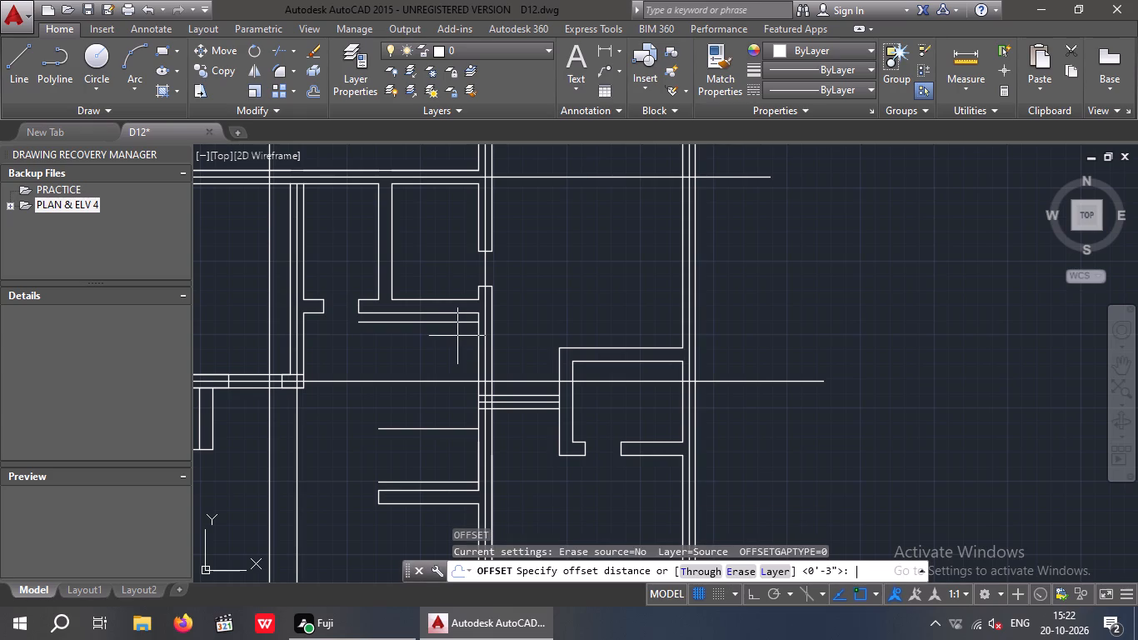
pyautogui.write("3'")
pyautogui.press('Return')
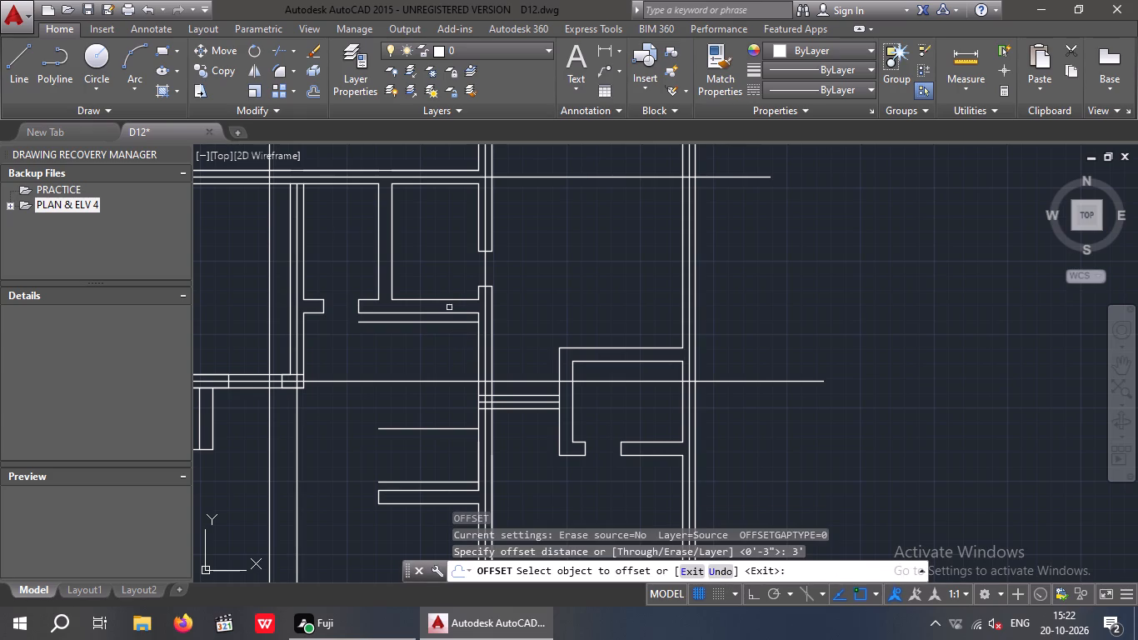
pyautogui.moveTo(452, 321); pyautogui.dragTo(452, 337)
pyautogui.click(451, 337)
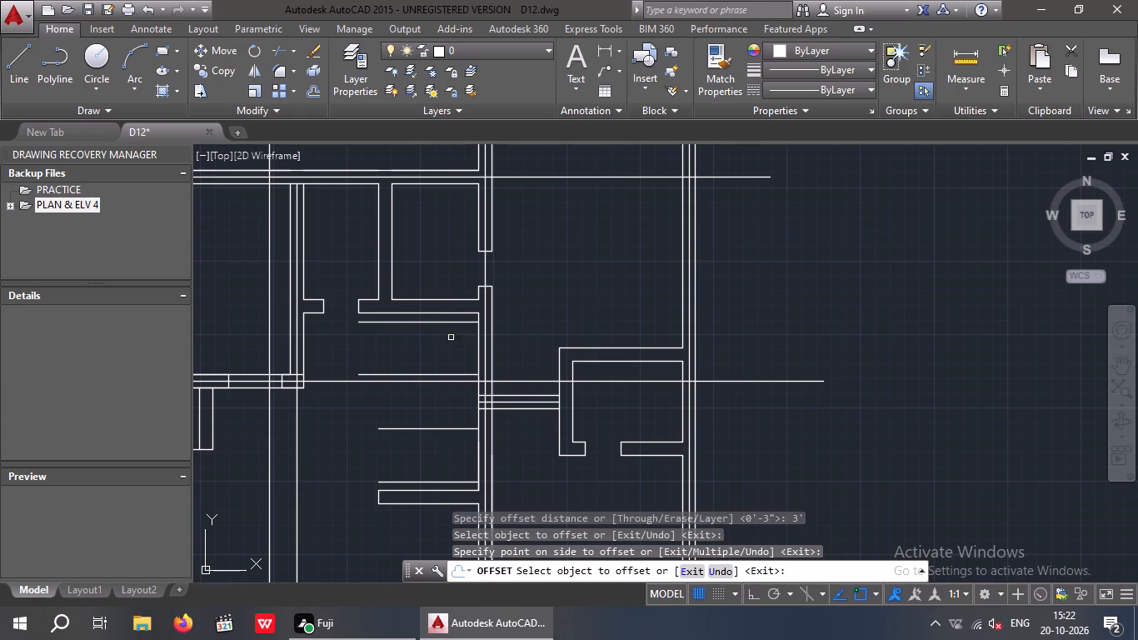
pyautogui.press('Escape')
pyautogui.press('Escape')
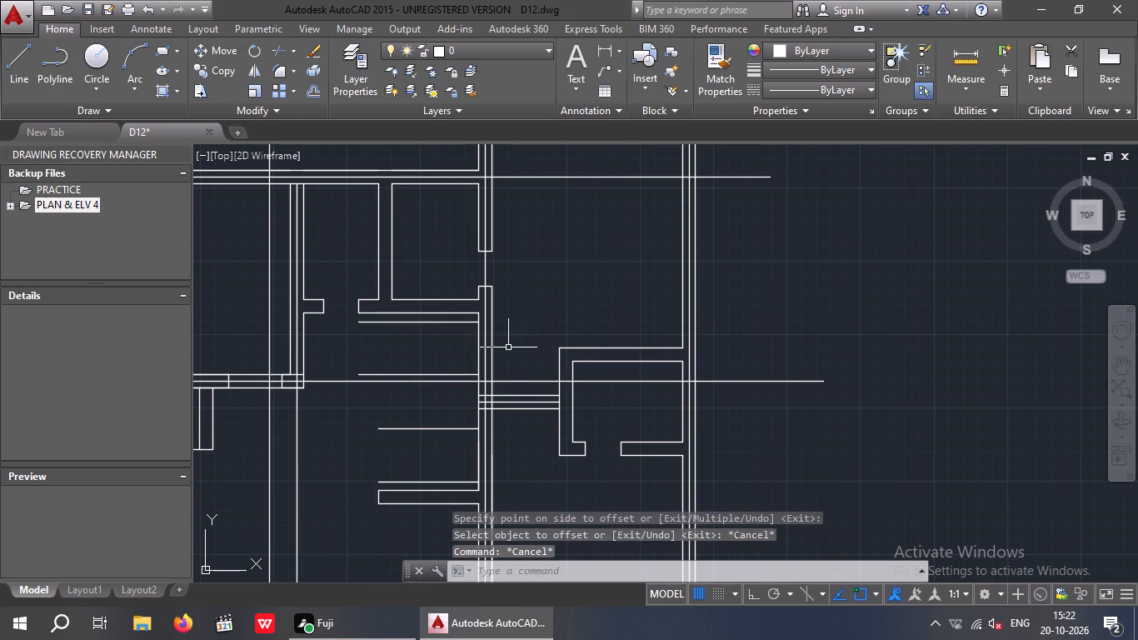
# Trim the vertical wall's left face between the offset line pairs of the upper and lower 3' openings.
pyautogui.press('t')
pyautogui.write('R')
pyautogui.press('space')
pyautogui.press('space')
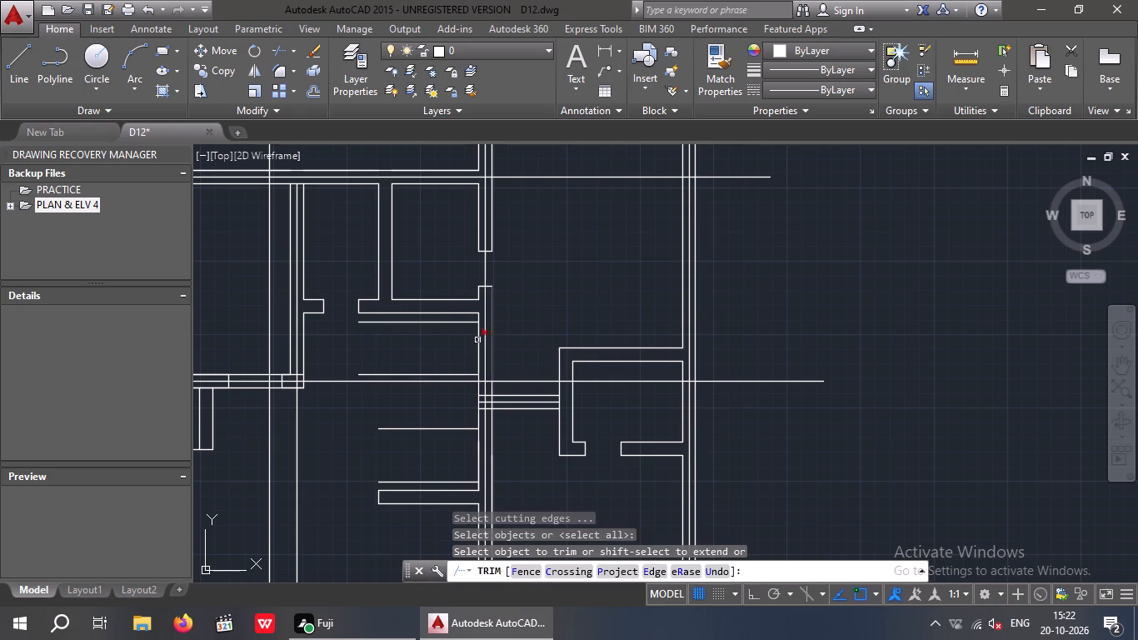
pyautogui.scroll(3, 471, 340)
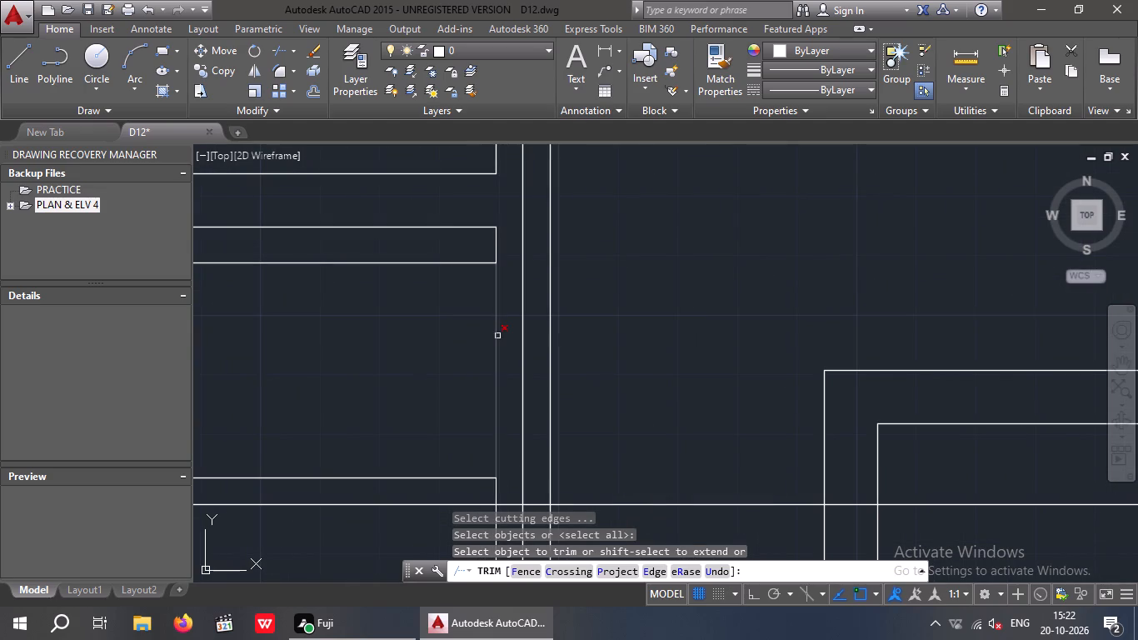
pyautogui.click(497, 336)
pyautogui.scroll(-3, 493, 328)
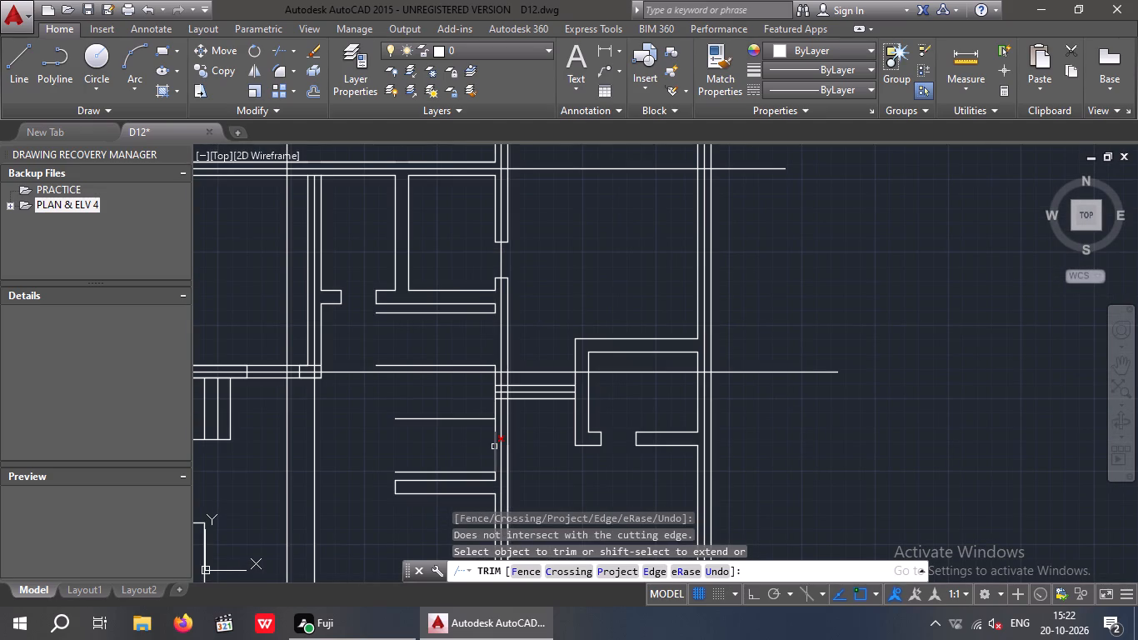
pyautogui.moveTo(494, 447); pyautogui.dragTo(483, 448)
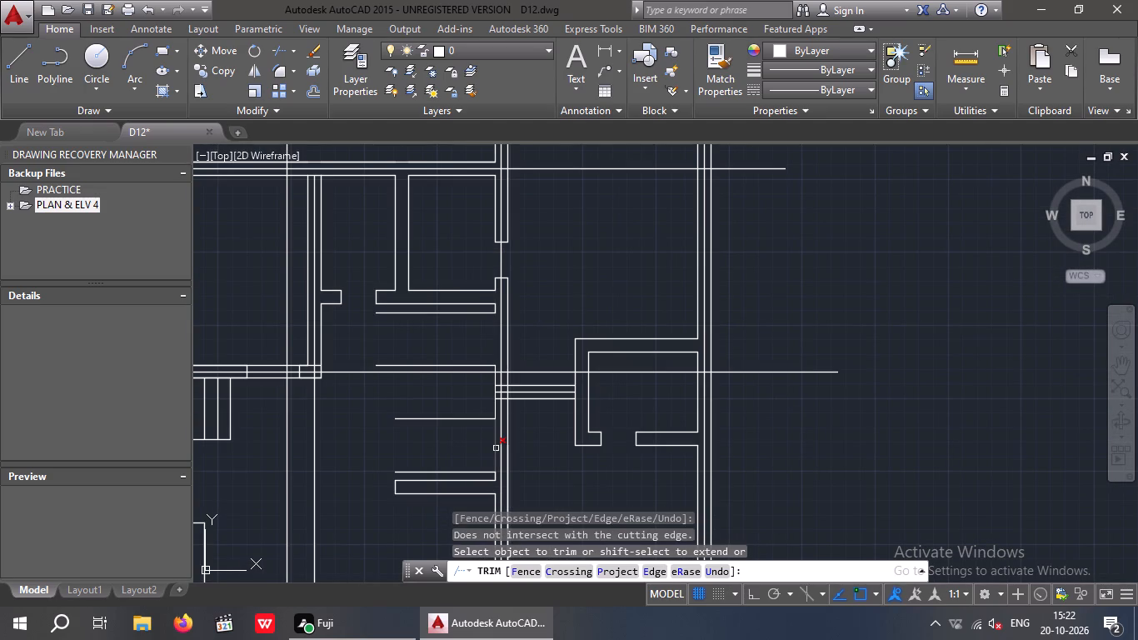
pyautogui.click(496, 448)
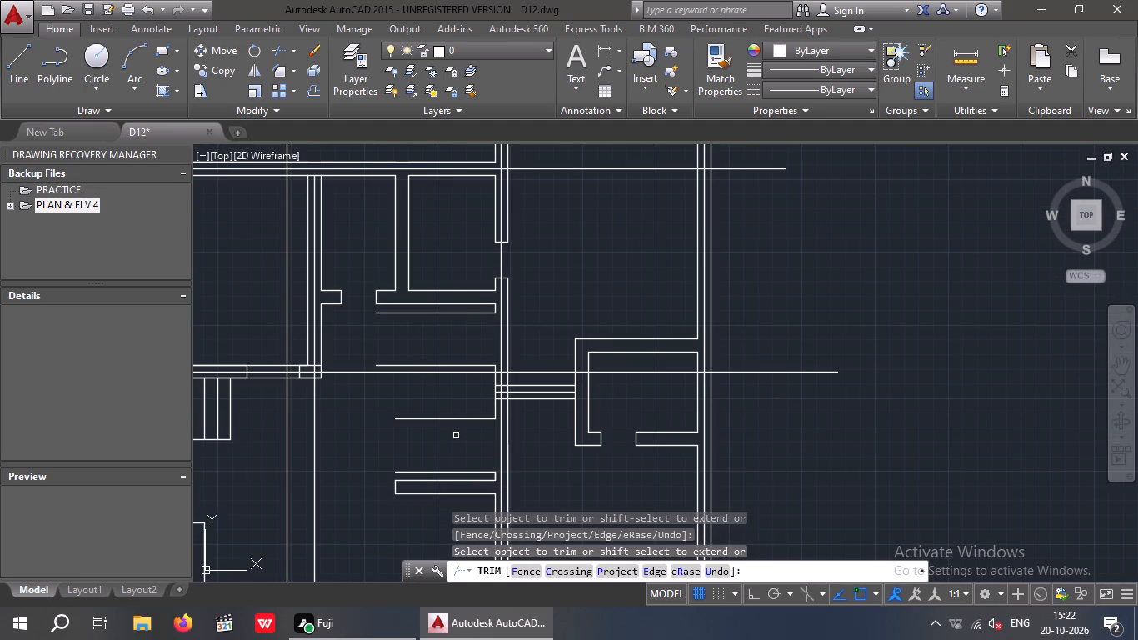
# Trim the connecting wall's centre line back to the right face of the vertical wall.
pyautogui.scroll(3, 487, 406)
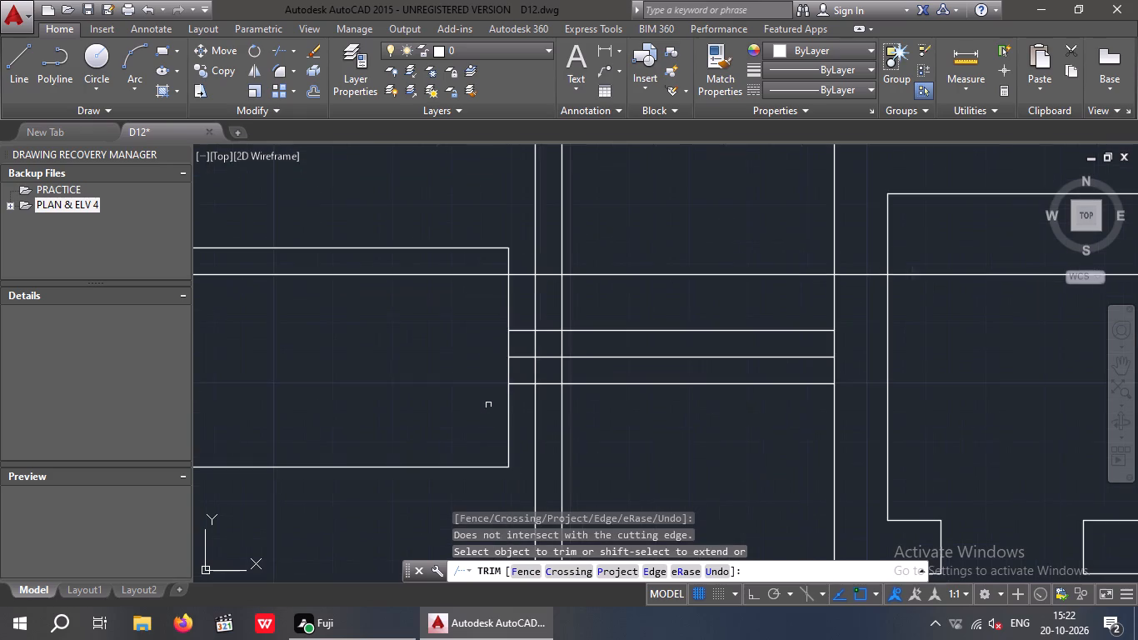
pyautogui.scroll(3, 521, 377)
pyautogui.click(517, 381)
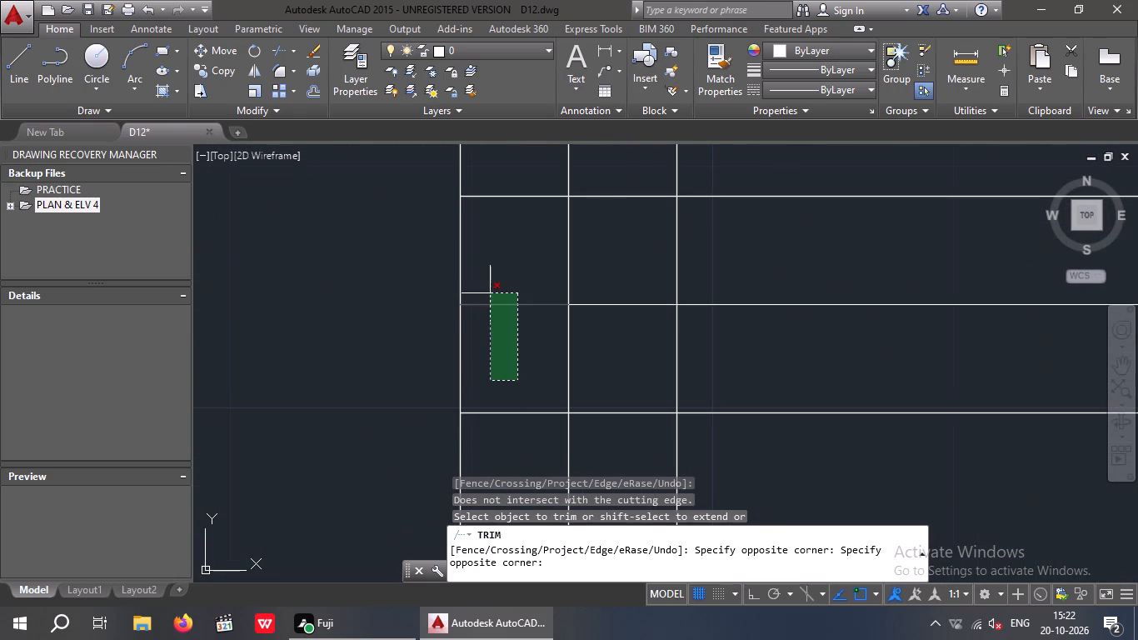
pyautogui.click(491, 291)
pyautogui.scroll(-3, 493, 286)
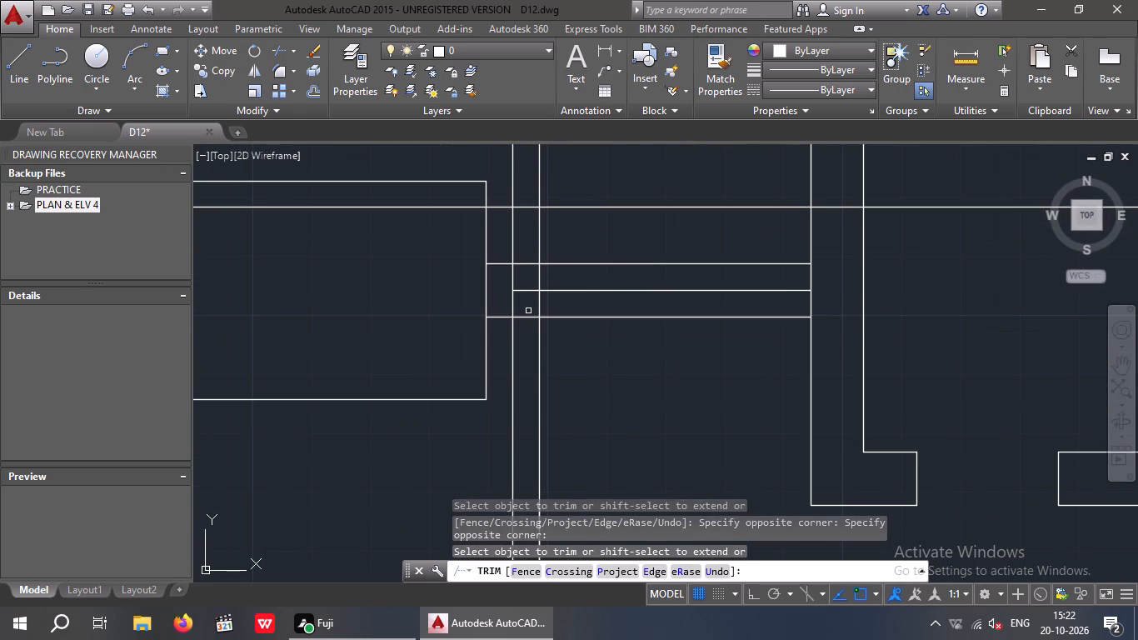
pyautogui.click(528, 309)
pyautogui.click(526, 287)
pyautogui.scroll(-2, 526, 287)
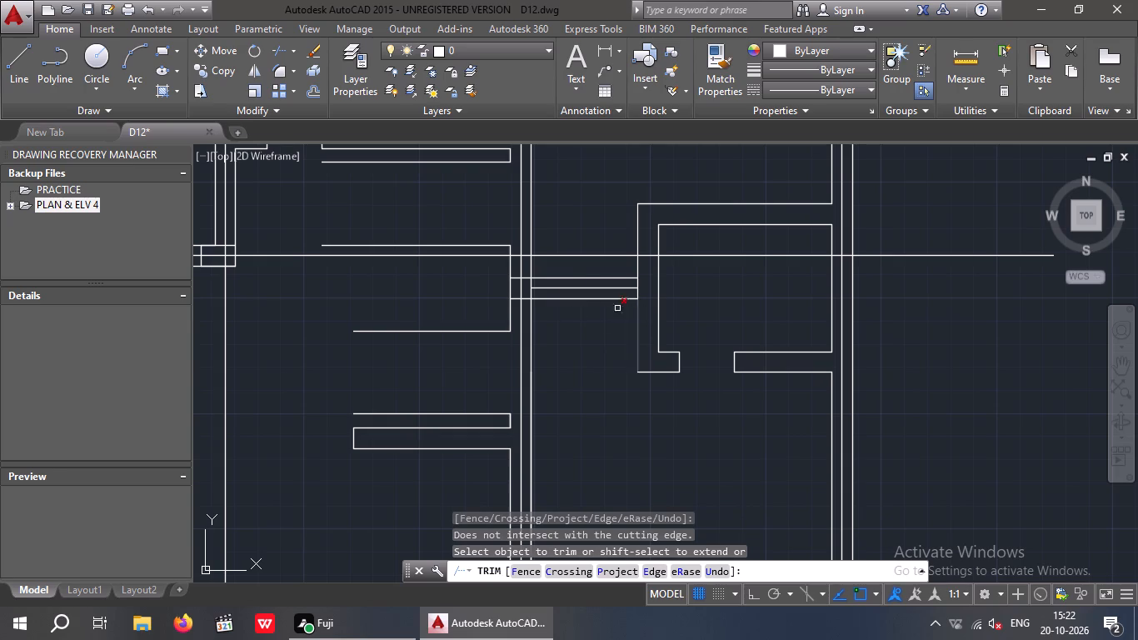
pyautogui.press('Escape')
# Delete the centre line between the two faces of the short connecting wall.
pyautogui.scroll(3, 596, 287)
pyautogui.moveTo(602, 306); pyautogui.dragTo(588, 298)
pyautogui.click(564, 279)
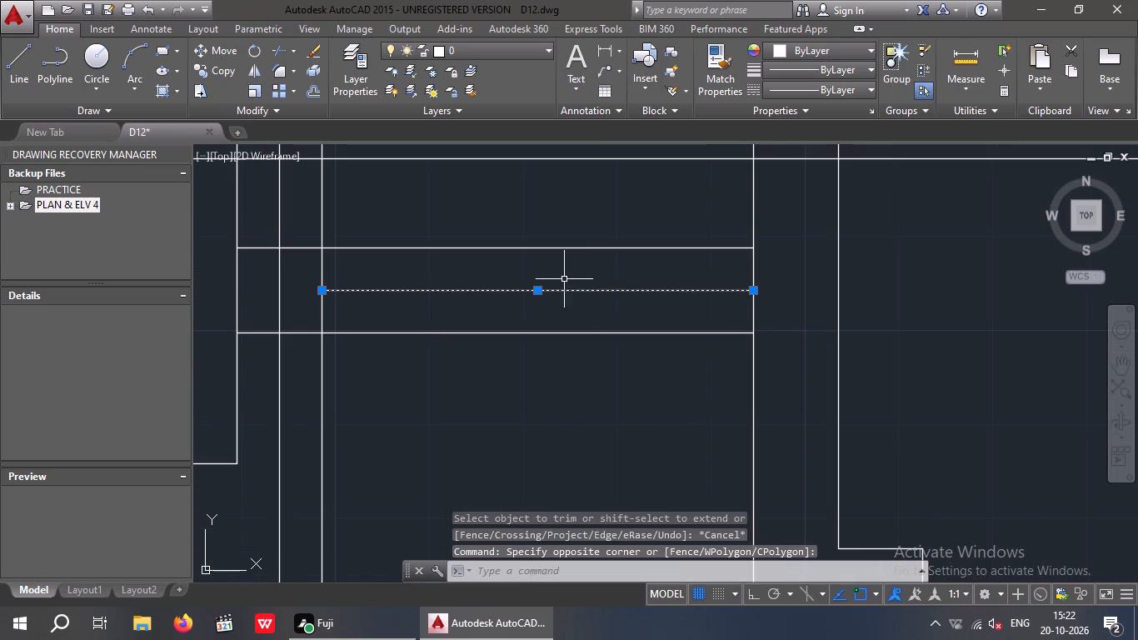
pyautogui.press('Delete')
# Extend both boundary lines of the lower 3' opening across the vertical wall to its right face.
pyautogui.scroll(-3, 554, 278)
pyautogui.moveTo(542, 361); pyautogui.dragTo(551, 383, button='middle')
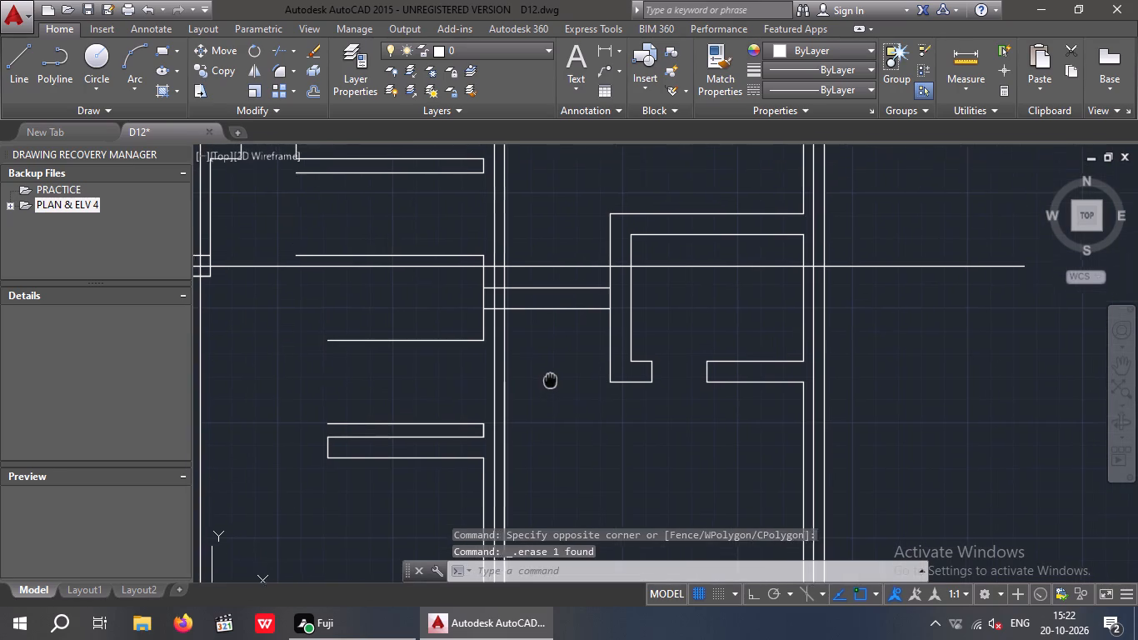
pyautogui.moveTo(551, 383); pyautogui.dragTo(554, 401, button='middle')
pyautogui.scroll(-1, 556, 374)
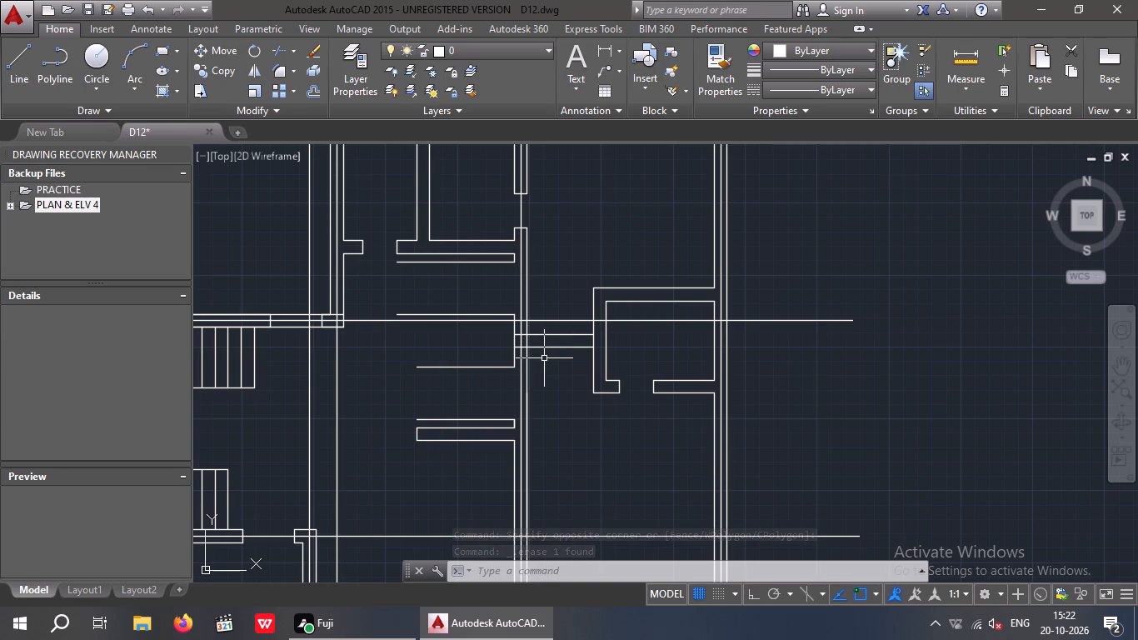
pyautogui.write('EX')
pyautogui.press('space')
pyautogui.press('space')
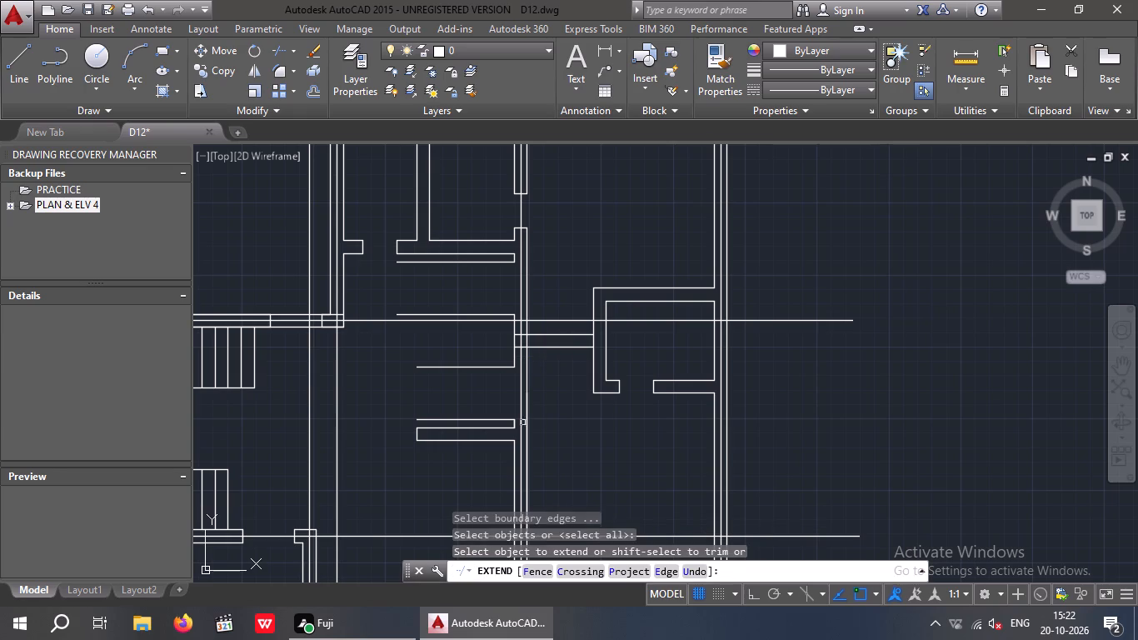
pyautogui.click(498, 417)
pyautogui.scroll(2, 505, 421)
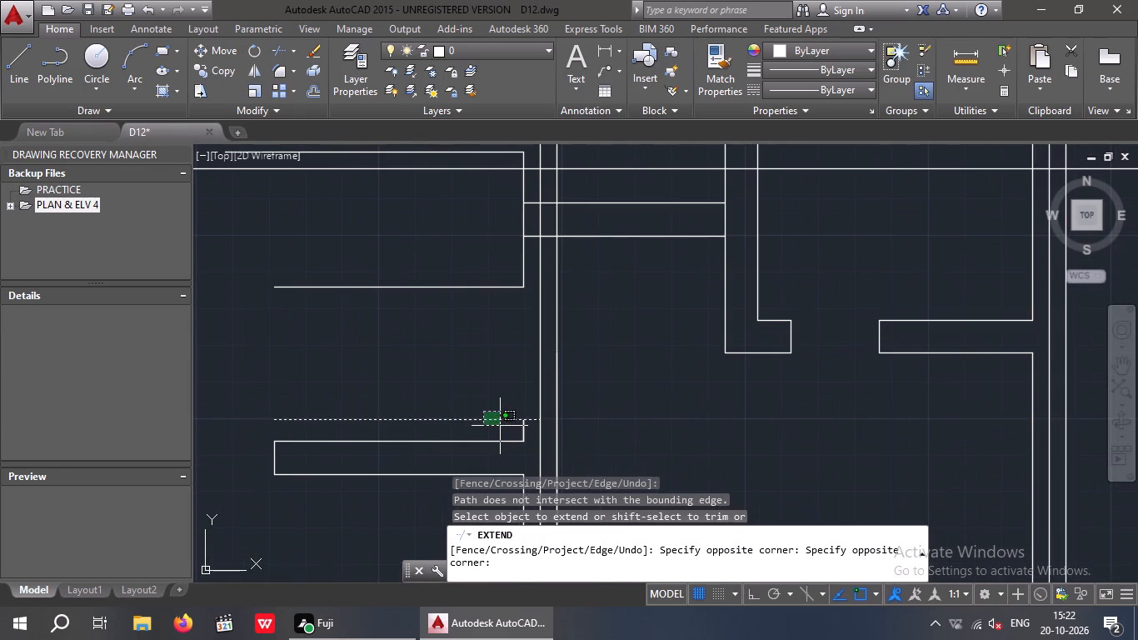
pyautogui.click(500, 426)
pyautogui.click(500, 417)
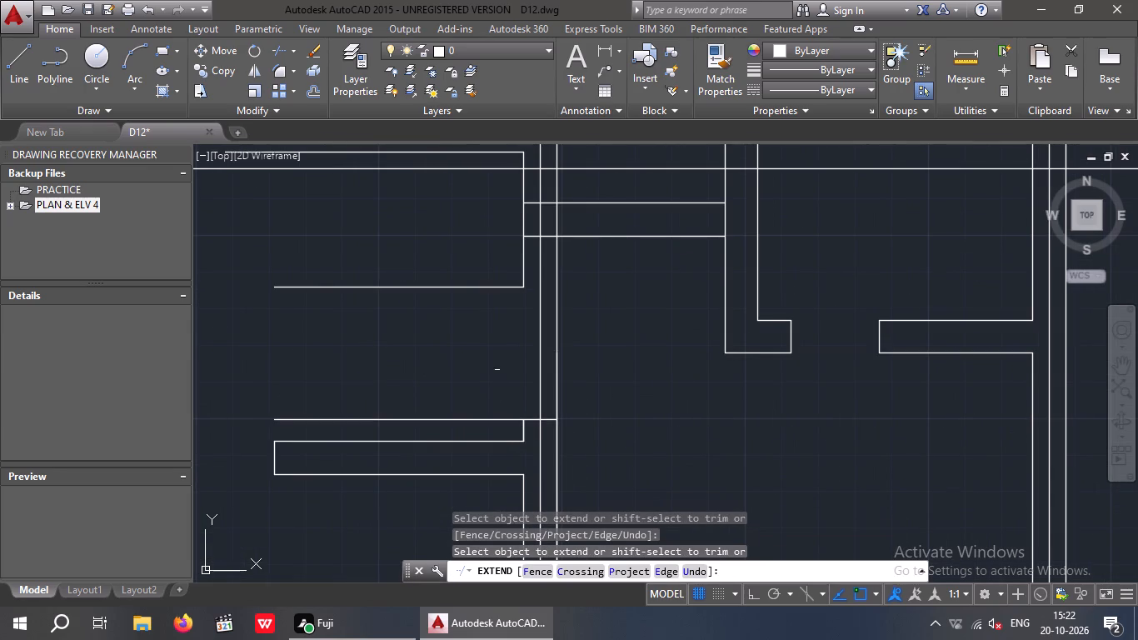
pyautogui.click(490, 283)
pyautogui.moveTo(493, 309); pyautogui.dragTo(486, 302)
pyautogui.click(477, 272)
pyautogui.moveTo(501, 320); pyautogui.dragTo(491, 312)
# Extend both boundary lines of the upper 3' opening across the vertical wall to its right face.
pyautogui.scroll(-2, 478, 300)
pyautogui.moveTo(485, 320); pyautogui.dragTo(491, 369, button='middle')
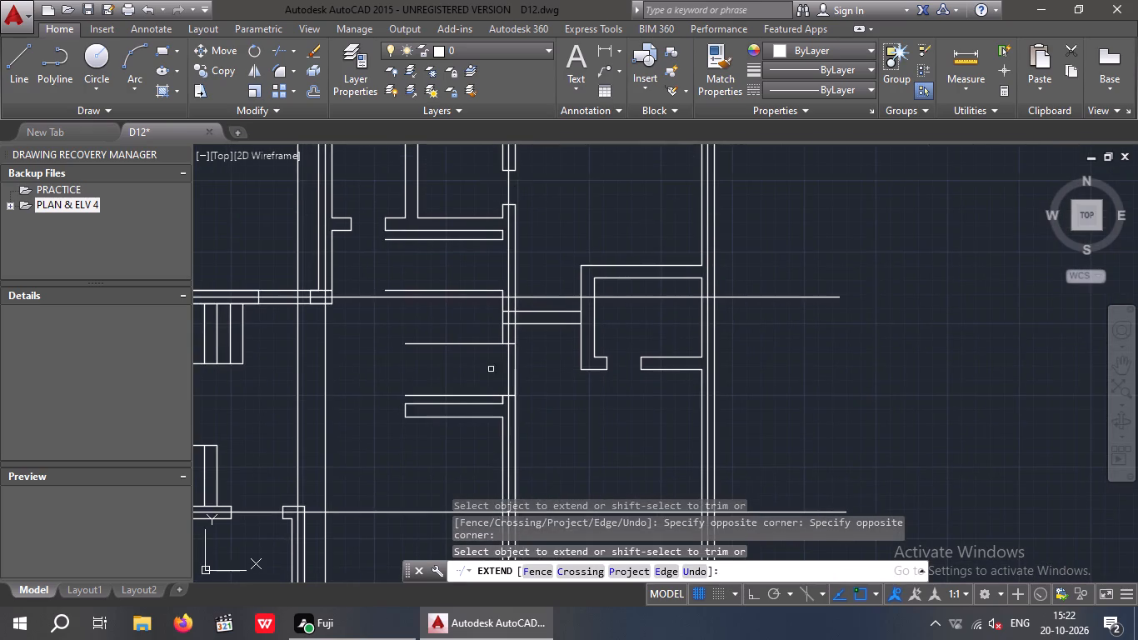
pyautogui.scroll(3, 486, 291)
pyautogui.click(491, 287)
pyautogui.click(492, 287)
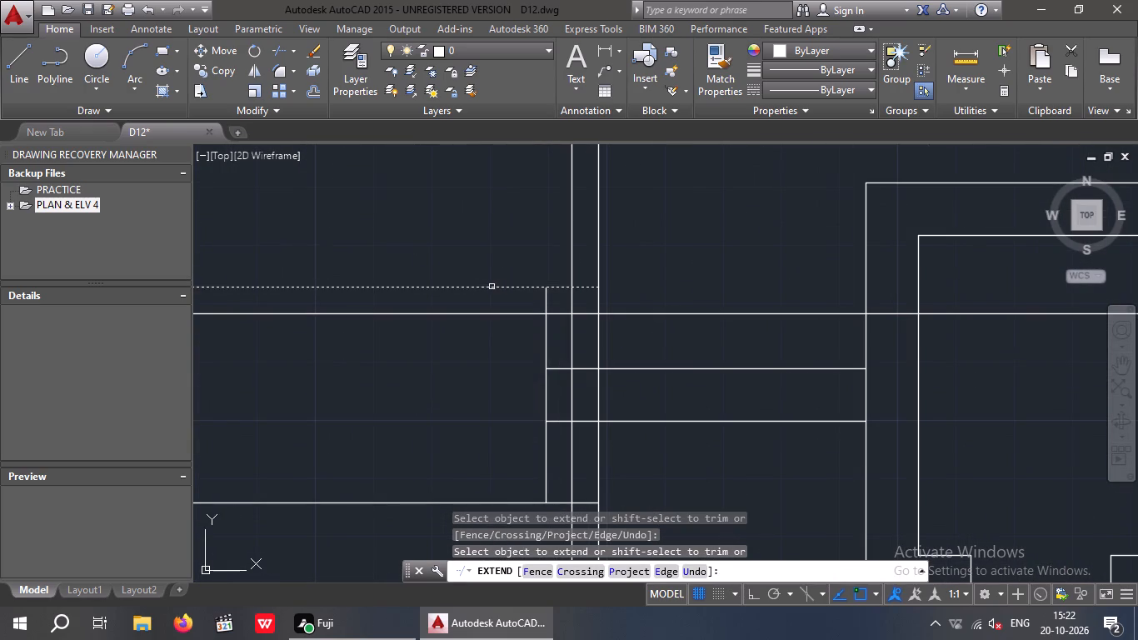
pyautogui.click(502, 288)
pyautogui.moveTo(512, 252); pyautogui.dragTo(522, 292, button='middle')
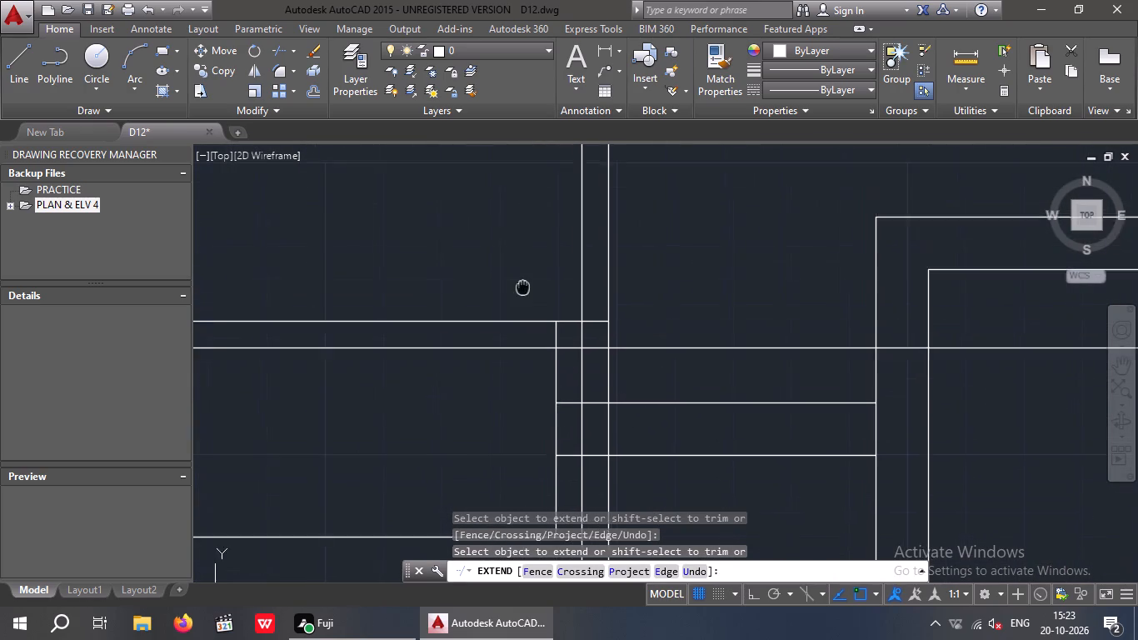
pyautogui.moveTo(522, 292); pyautogui.dragTo(517, 338, button='middle')
pyautogui.scroll(-1, 515, 262)
pyautogui.doubleClick(509, 200)
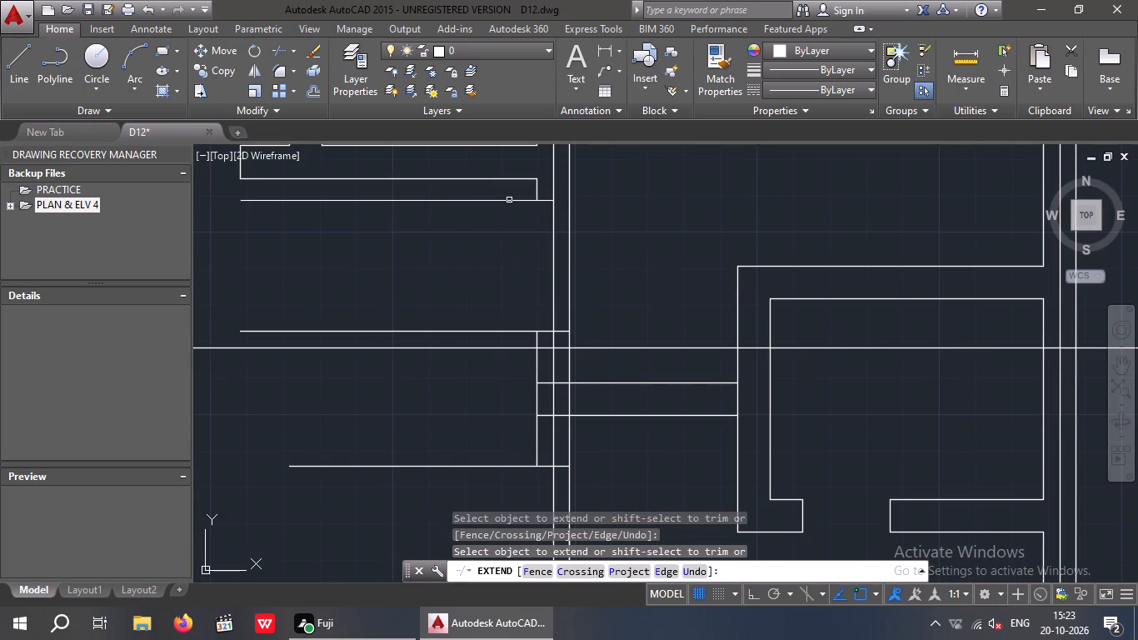
pyautogui.click(512, 200)
pyautogui.press('Escape')
pyautogui.press('Escape')
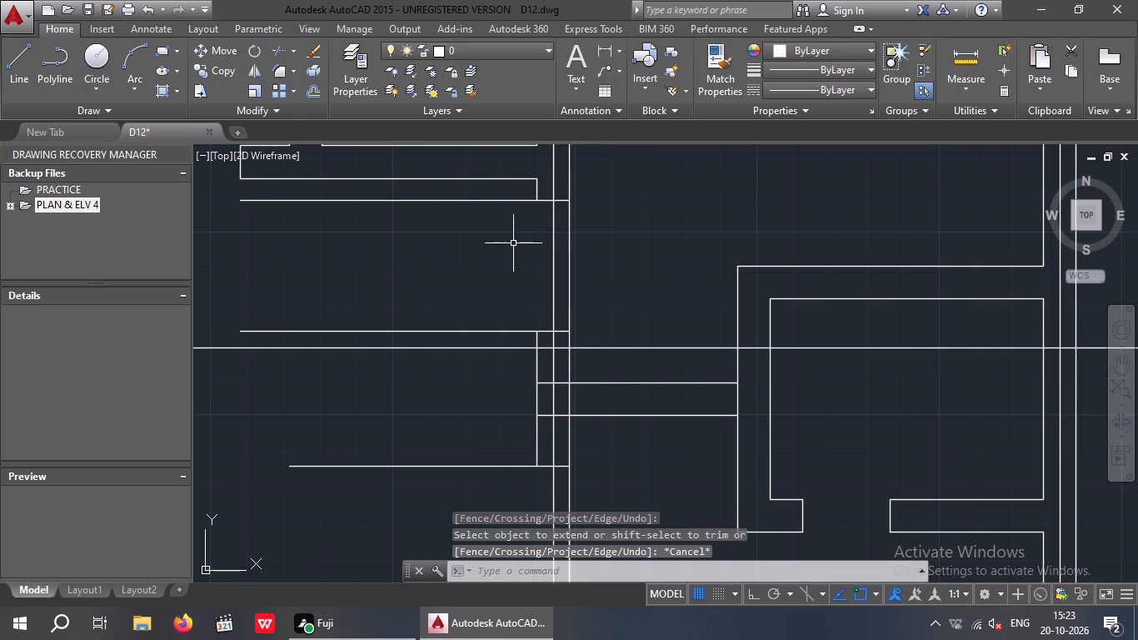
# Trim the vertical wall's right face out of the upper 3' opening and cut both boundary lines back to the left face.
pyautogui.write('TR')
pyautogui.press('space')
pyautogui.press('space')
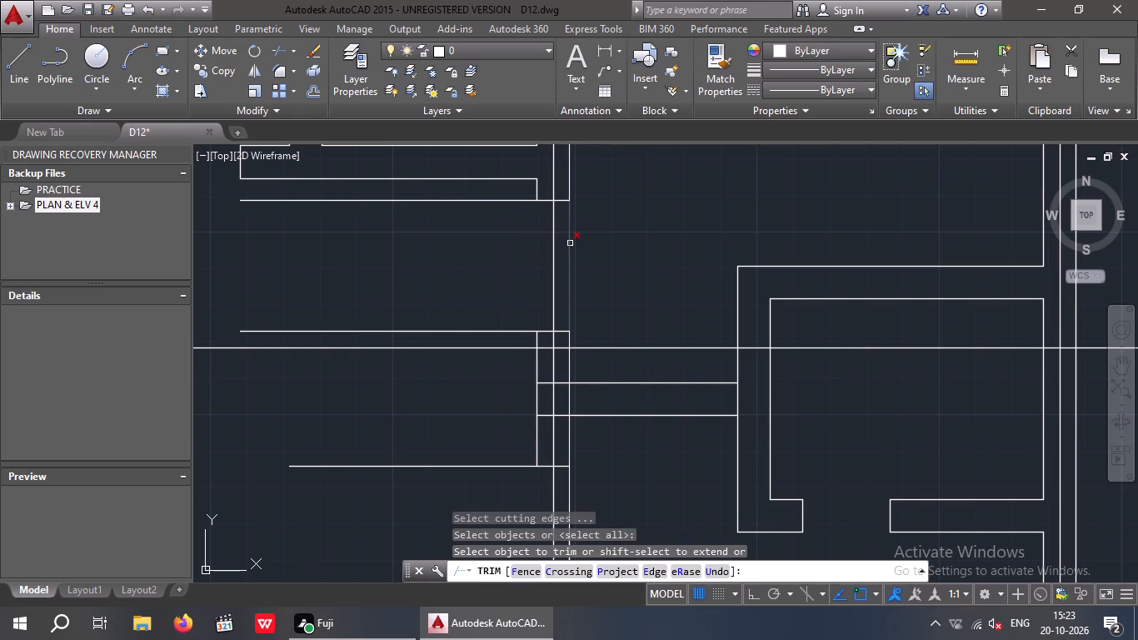
pyautogui.click(570, 243)
pyautogui.click(475, 198)
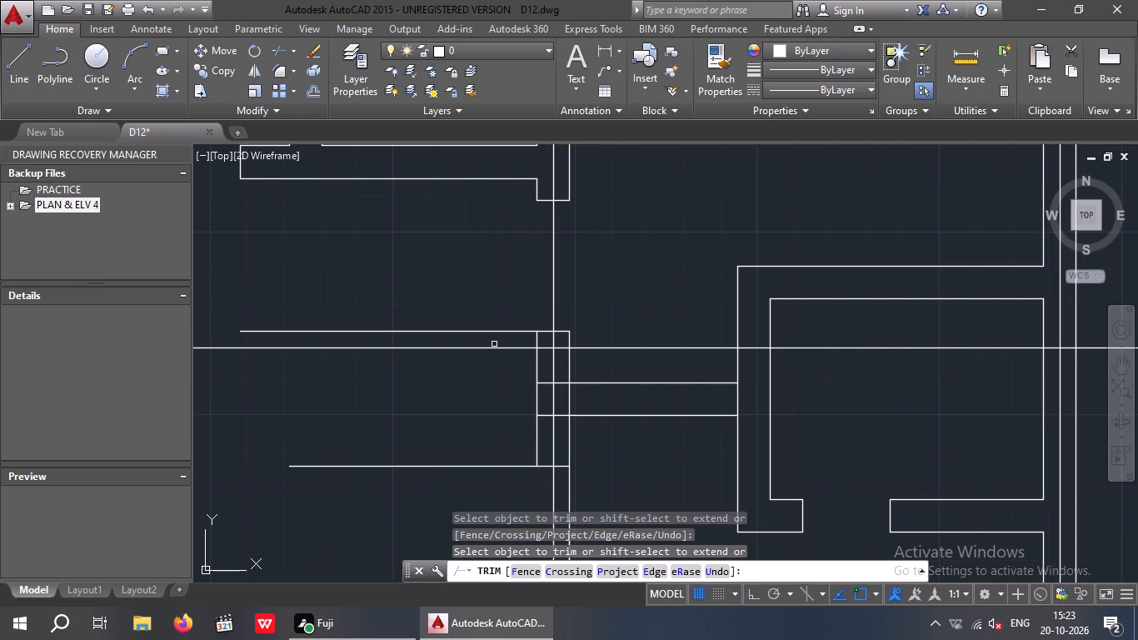
pyautogui.click(491, 332)
# Trim both boundary lines of the lower 3' opening back to the vertical wall's left face and remove the right face between them.
pyautogui.scroll(-1, 492, 295)
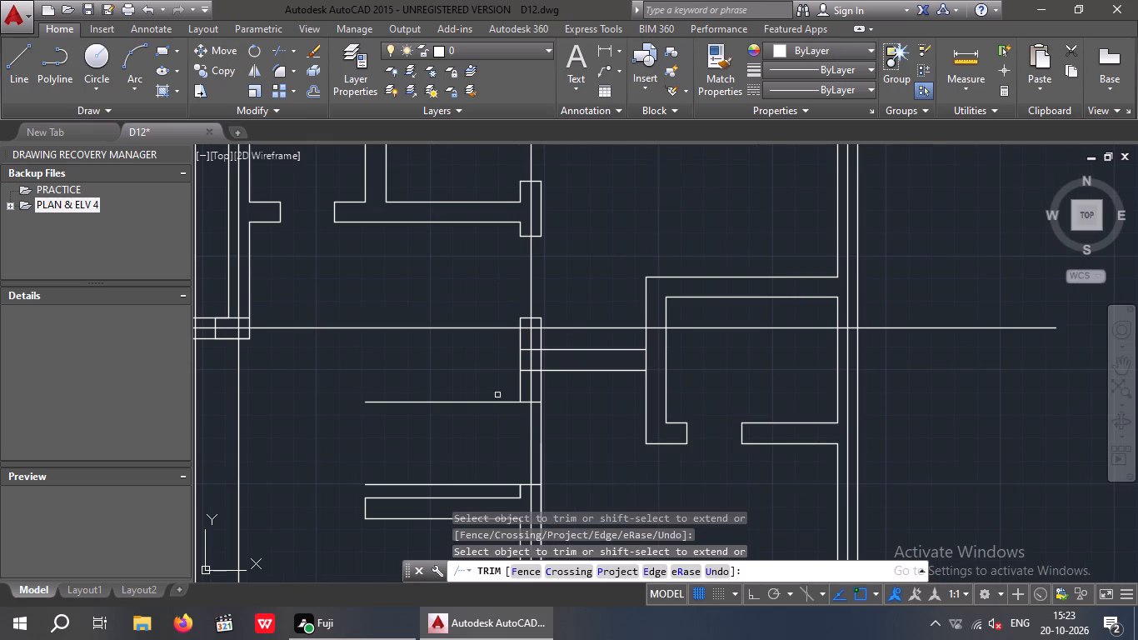
pyautogui.click(492, 402)
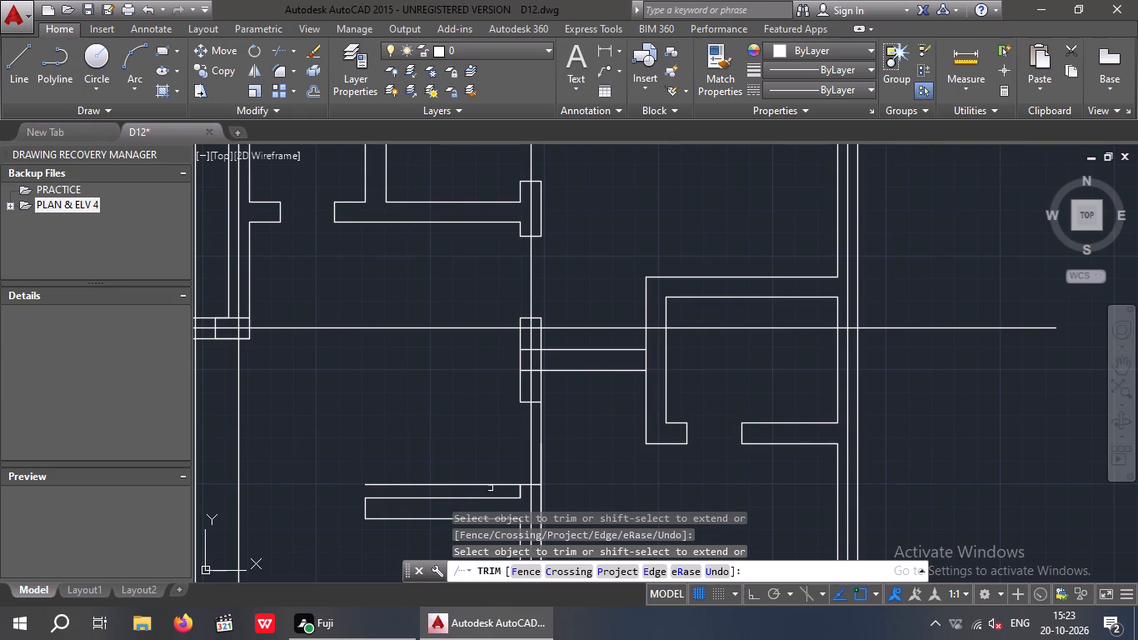
pyautogui.click(489, 484)
pyautogui.click(538, 441)
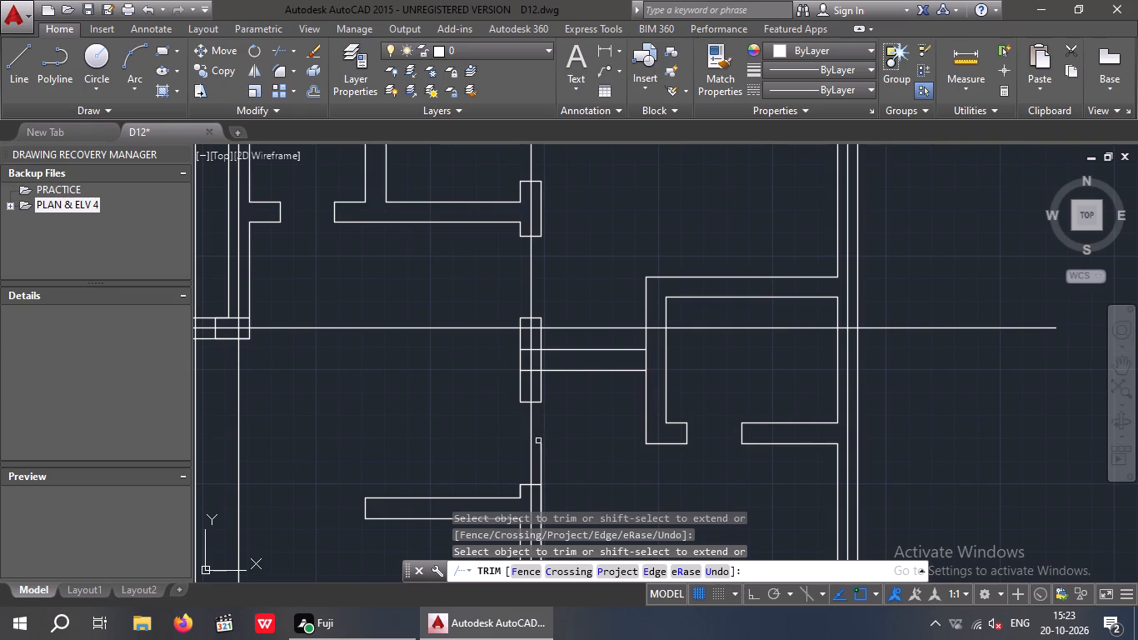
pyautogui.click(542, 452)
# Clean up the connecting wall's junction with the vertical wall by trimming the right face between its faces and the line ends inside the wall.
pyautogui.click(541, 360)
pyautogui.scroll(3, 540, 353)
pyautogui.click(481, 337)
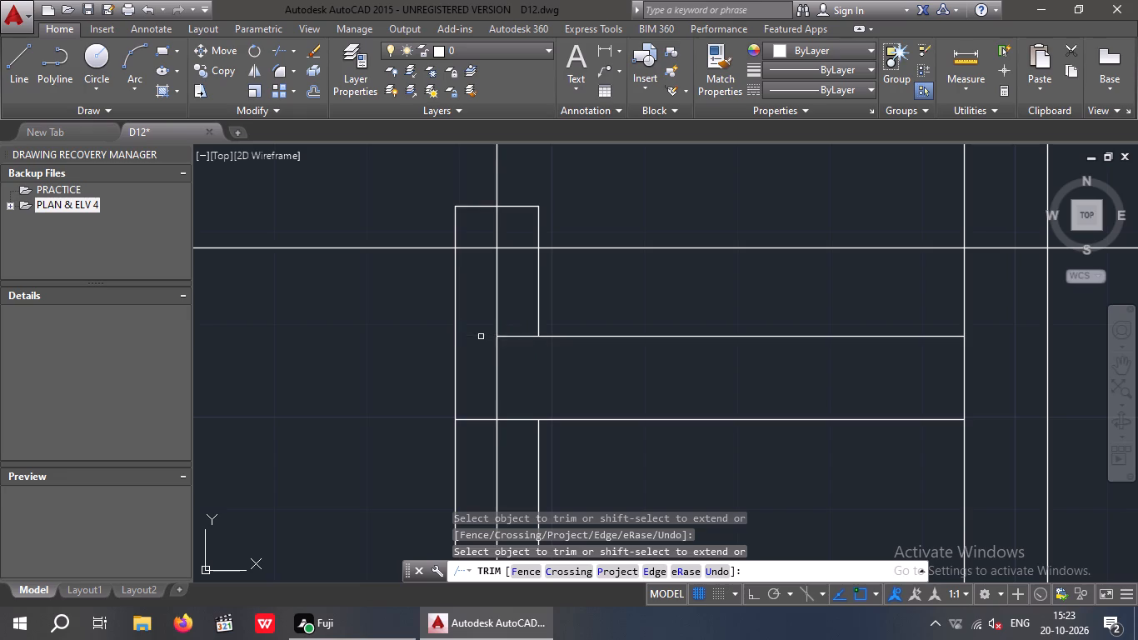
pyautogui.click(517, 336)
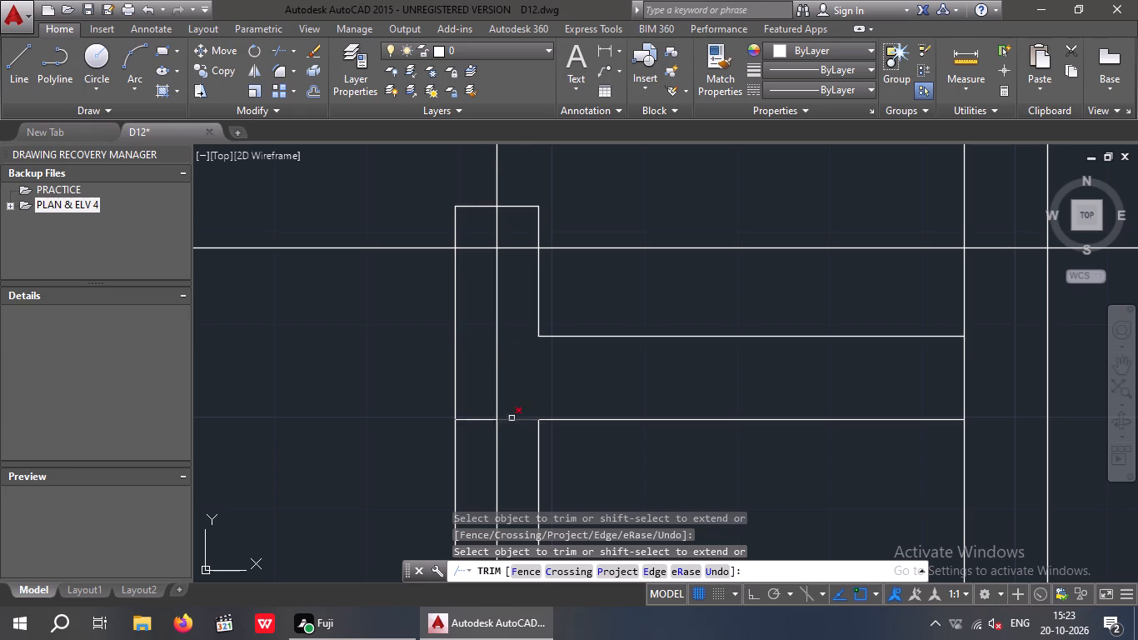
pyautogui.click(482, 421)
pyautogui.click(517, 418)
# Trim the small room's left wall face between the two faces of the connecting wall to open that junction.
pyautogui.scroll(-3, 514, 356)
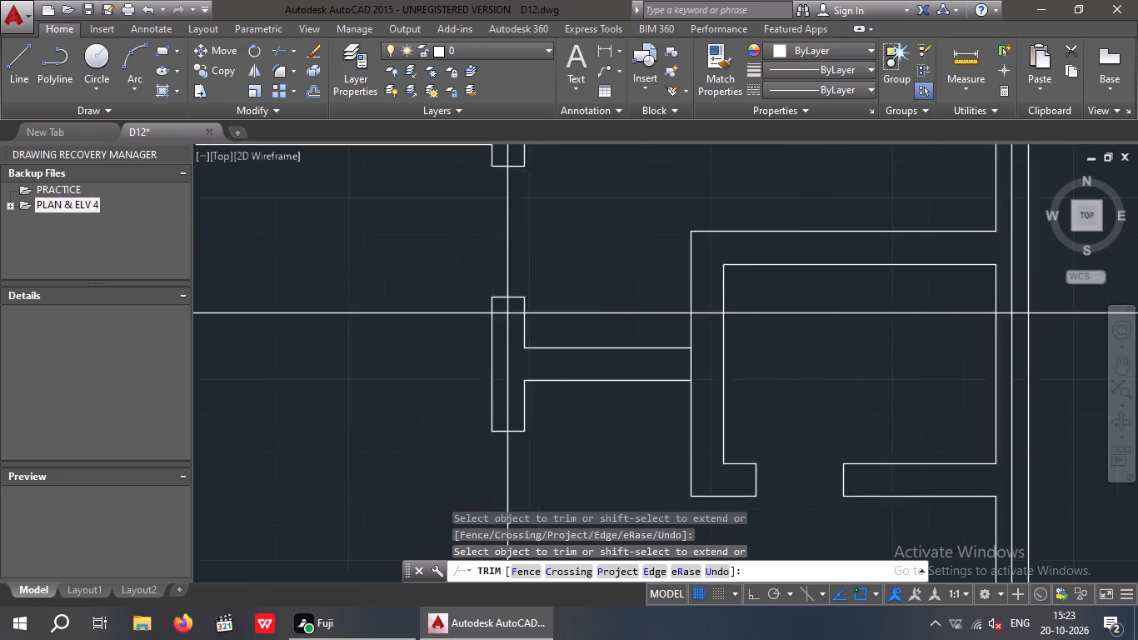
pyautogui.middleClick(571, 417)
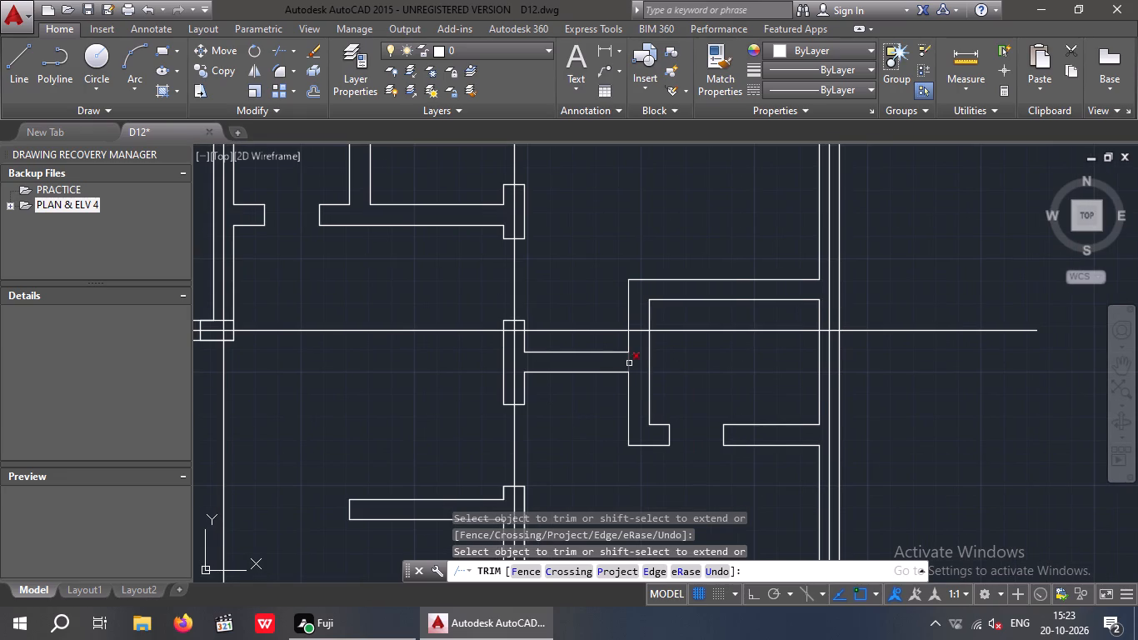
pyautogui.click(629, 363)
pyautogui.scroll(-3, 612, 355)
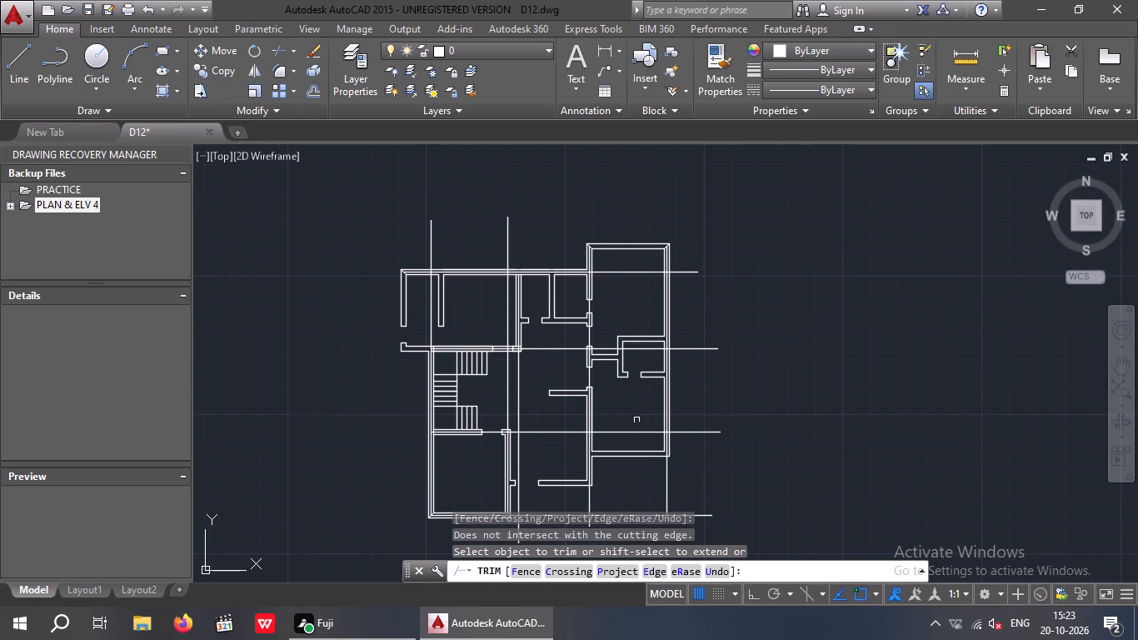
pyautogui.press('Escape')
pyautogui.press('Escape')
# Examine the walls around the connecting wall and the wall layout of the neighbouring floor plan copy.
pyautogui.scroll(3, 592, 352)
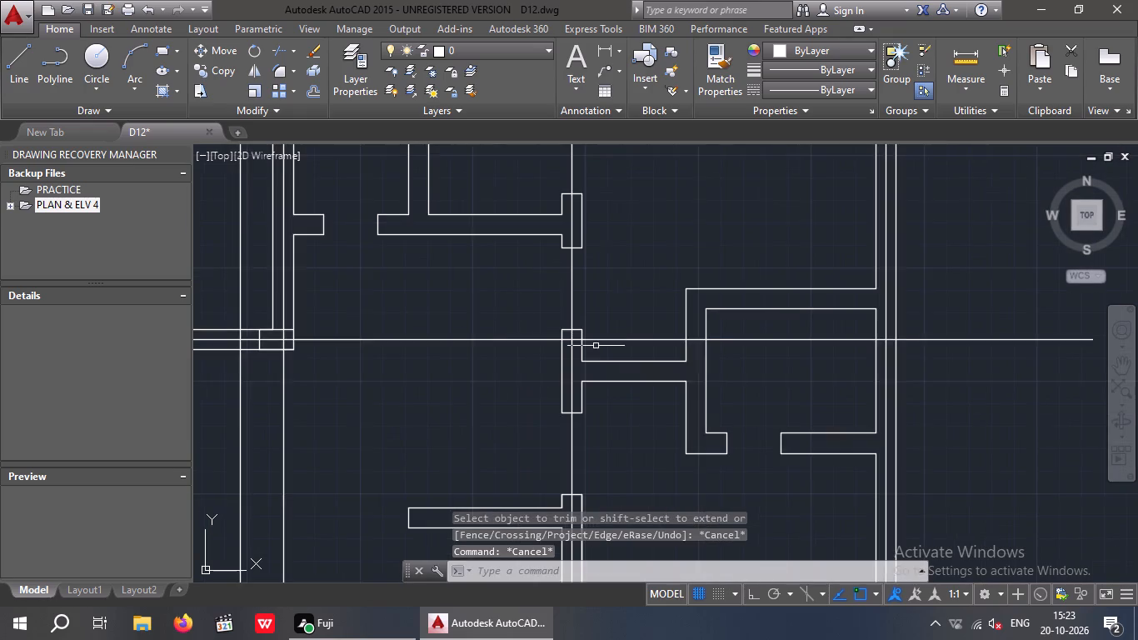
pyautogui.scroll(-3, 597, 342)
pyautogui.scroll(3, 602, 346)
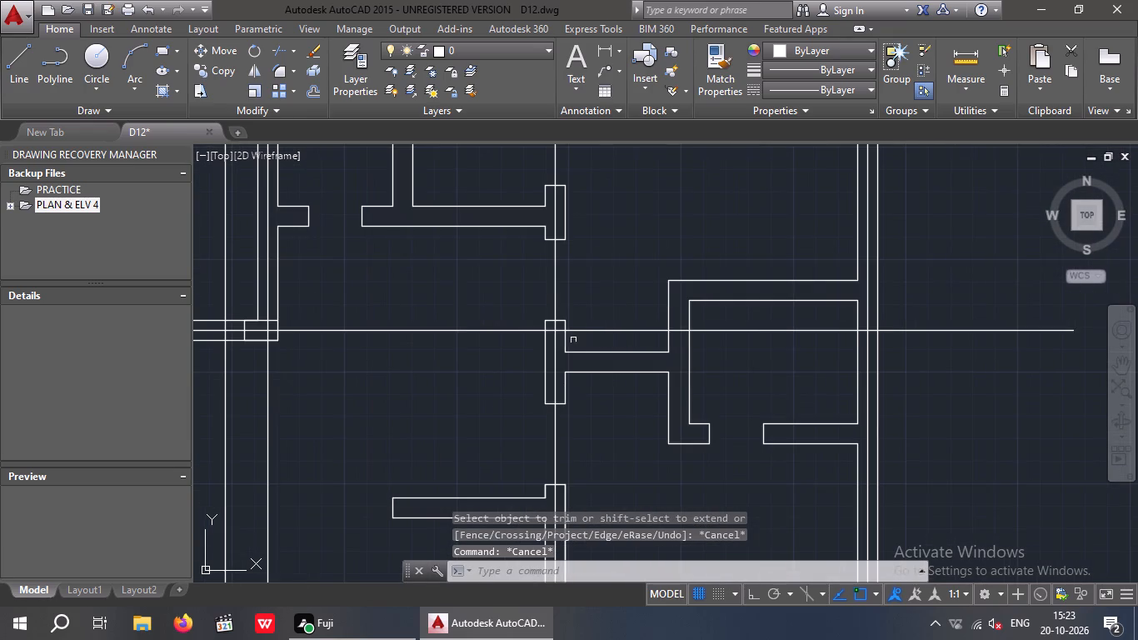
pyautogui.scroll(3, 571, 332)
pyautogui.scroll(-2, 524, 306)
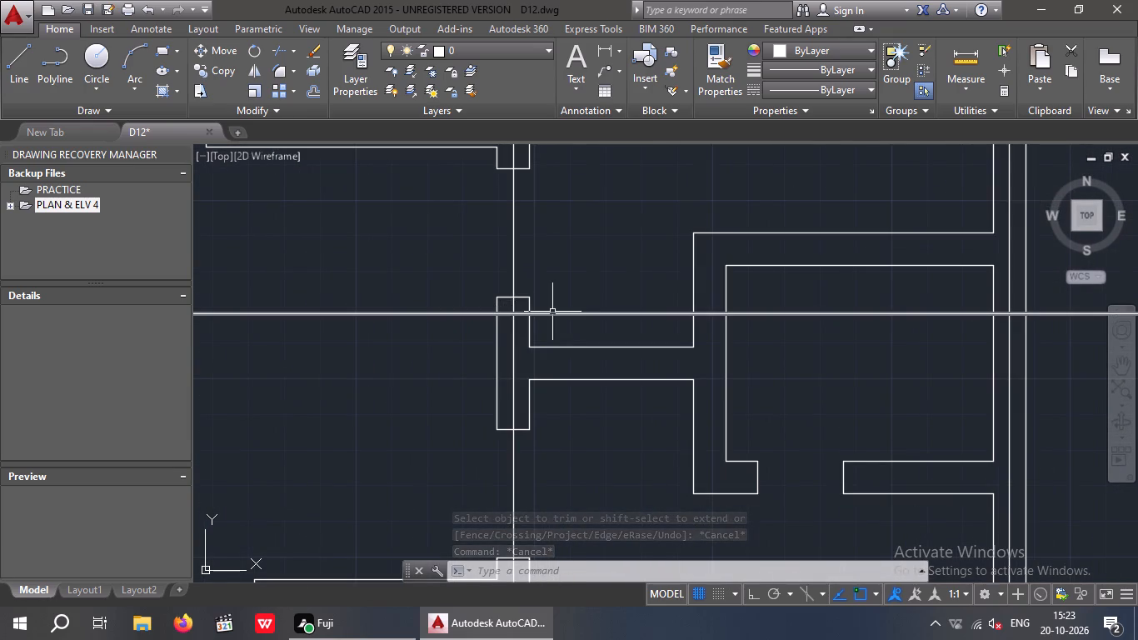
pyautogui.scroll(-2, 552, 312)
pyautogui.scroll(2, 576, 360)
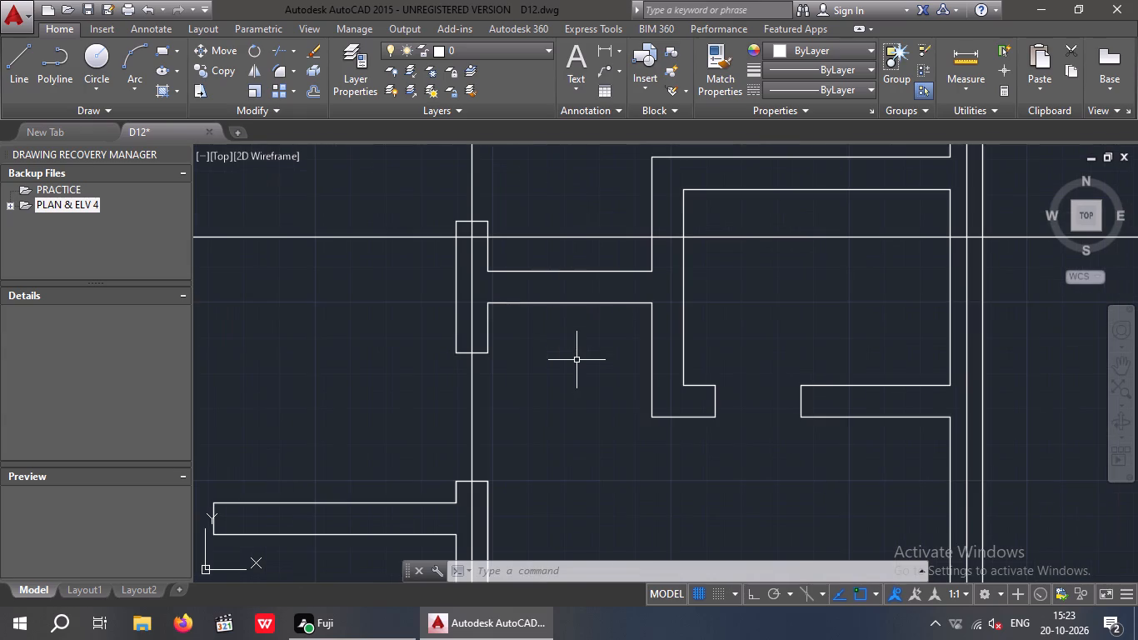
pyautogui.scroll(-2, 573, 347)
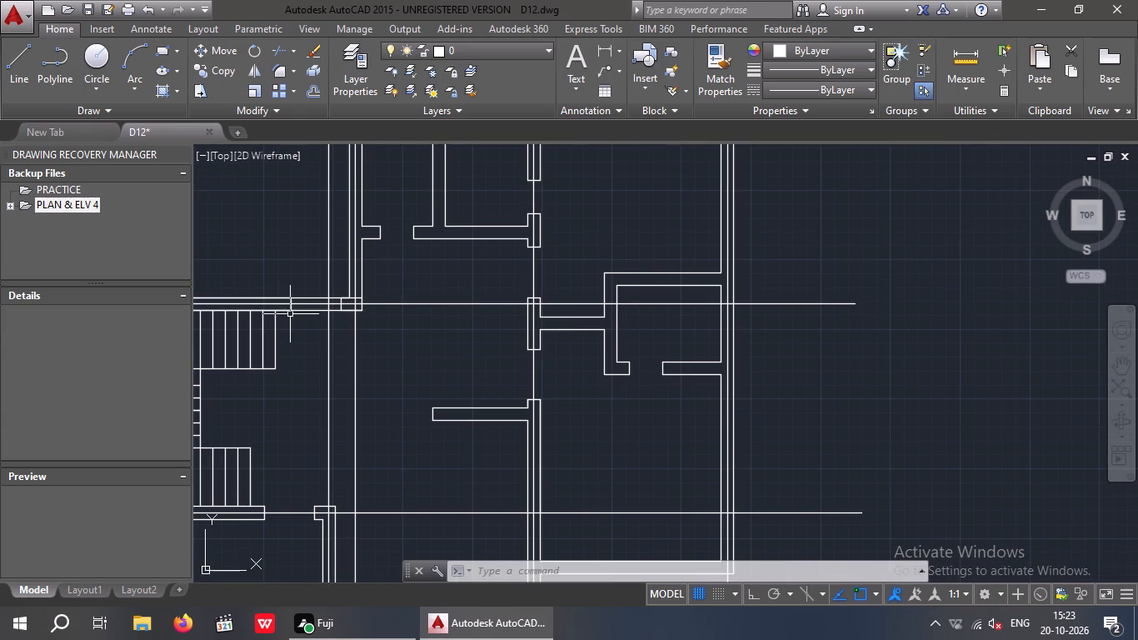
pyautogui.moveTo(297, 315); pyautogui.dragTo(382, 318, button='middle')
pyautogui.scroll(-3, 397, 327)
pyautogui.moveTo(371, 344); pyautogui.dragTo(604, 344, button='middle')
pyautogui.scroll(-2, 482, 337)
pyautogui.moveTo(385, 371); pyautogui.dragTo(625, 351, button='middle')
pyautogui.scroll(3, 367, 312)
pyautogui.scroll(2, 437, 321)
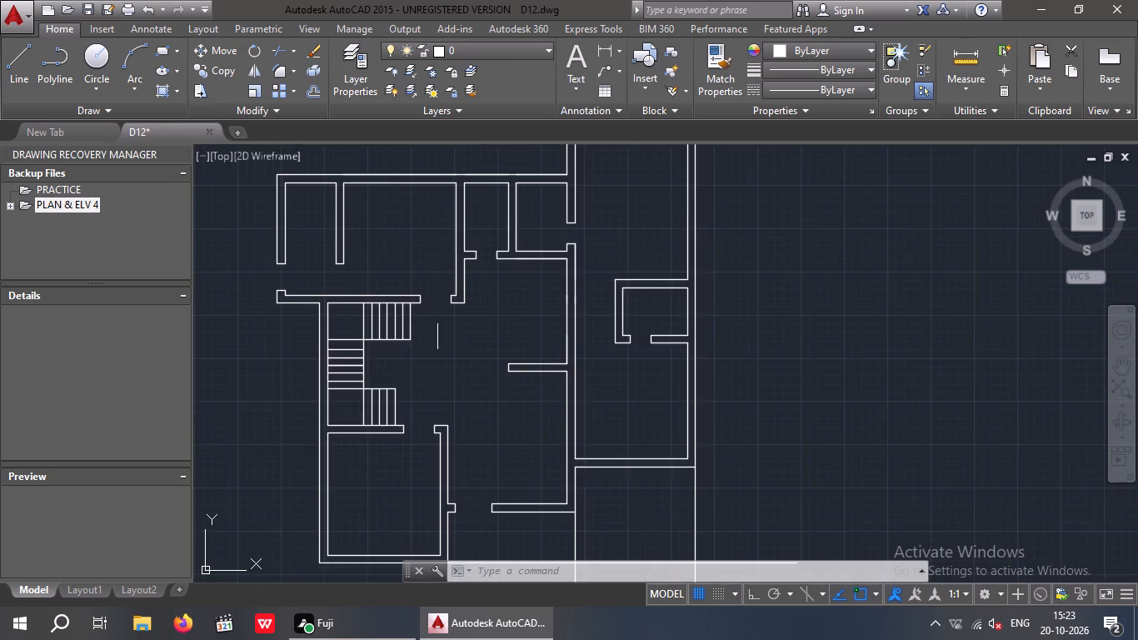
pyautogui.scroll(-2, 459, 324)
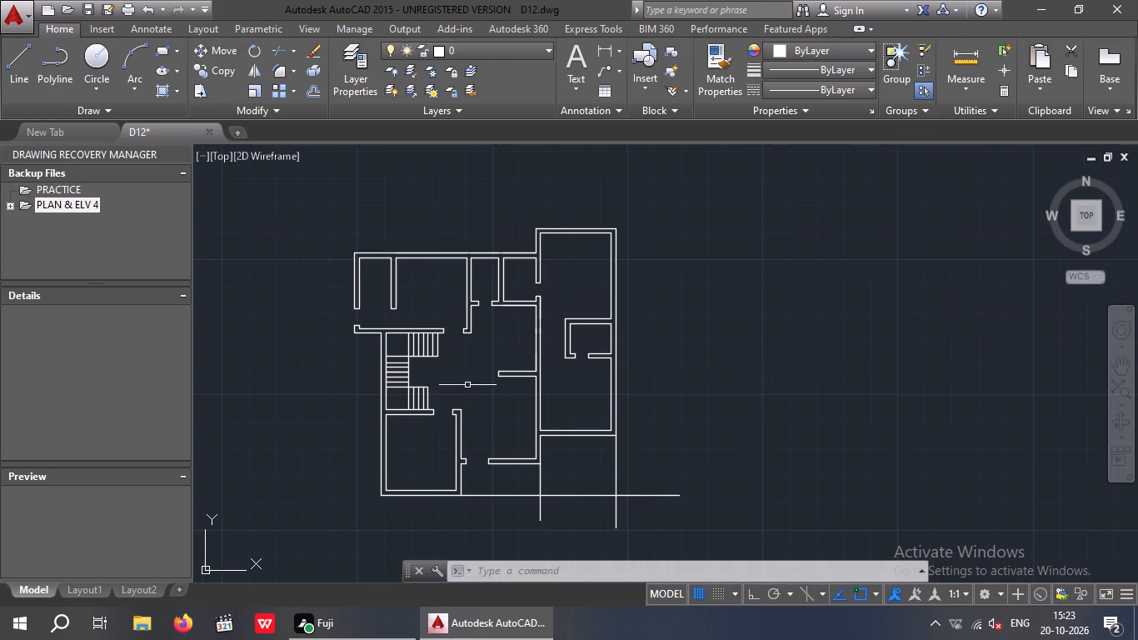
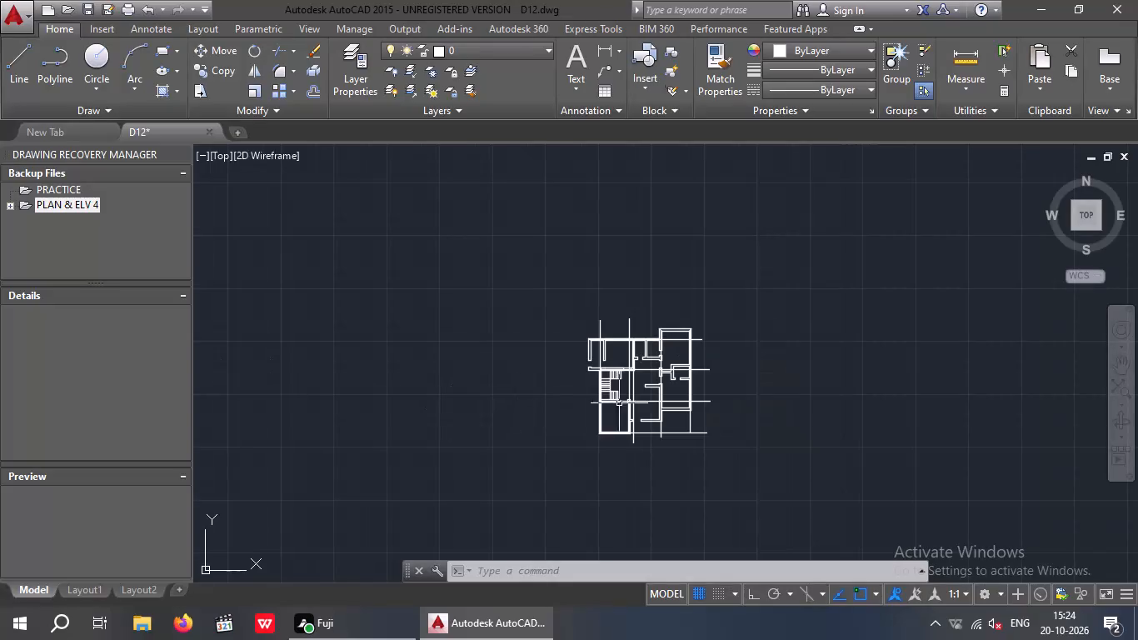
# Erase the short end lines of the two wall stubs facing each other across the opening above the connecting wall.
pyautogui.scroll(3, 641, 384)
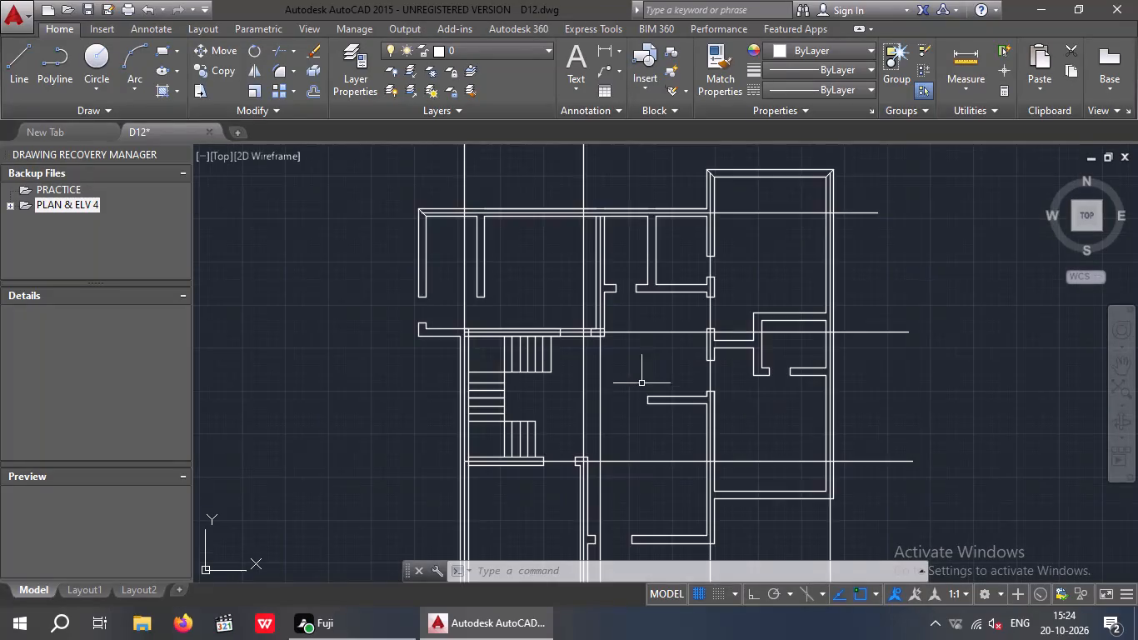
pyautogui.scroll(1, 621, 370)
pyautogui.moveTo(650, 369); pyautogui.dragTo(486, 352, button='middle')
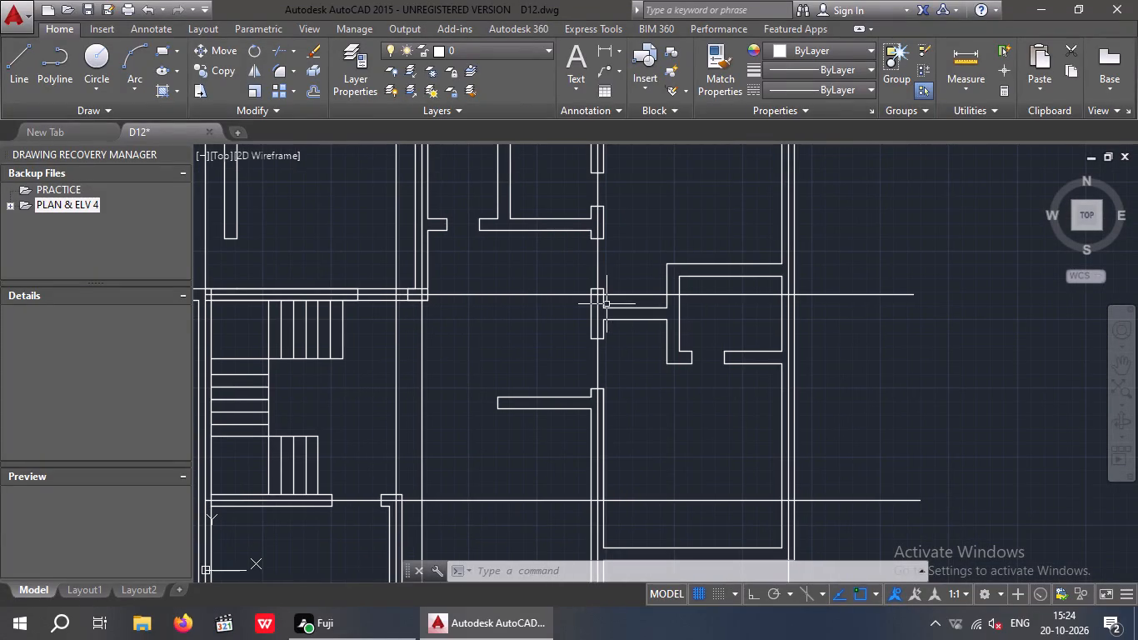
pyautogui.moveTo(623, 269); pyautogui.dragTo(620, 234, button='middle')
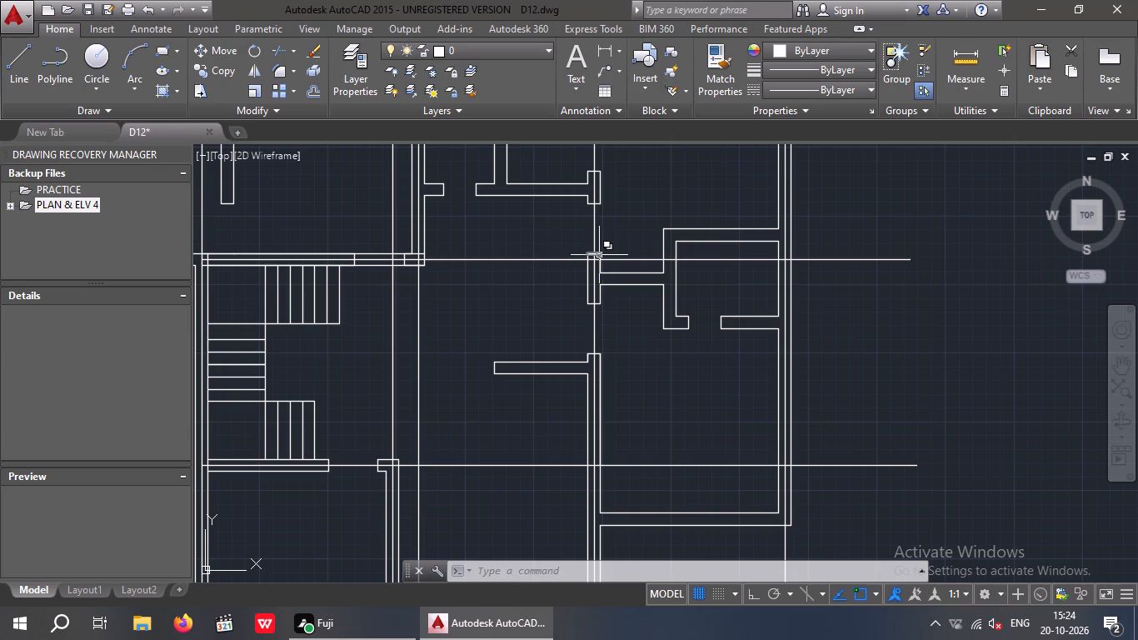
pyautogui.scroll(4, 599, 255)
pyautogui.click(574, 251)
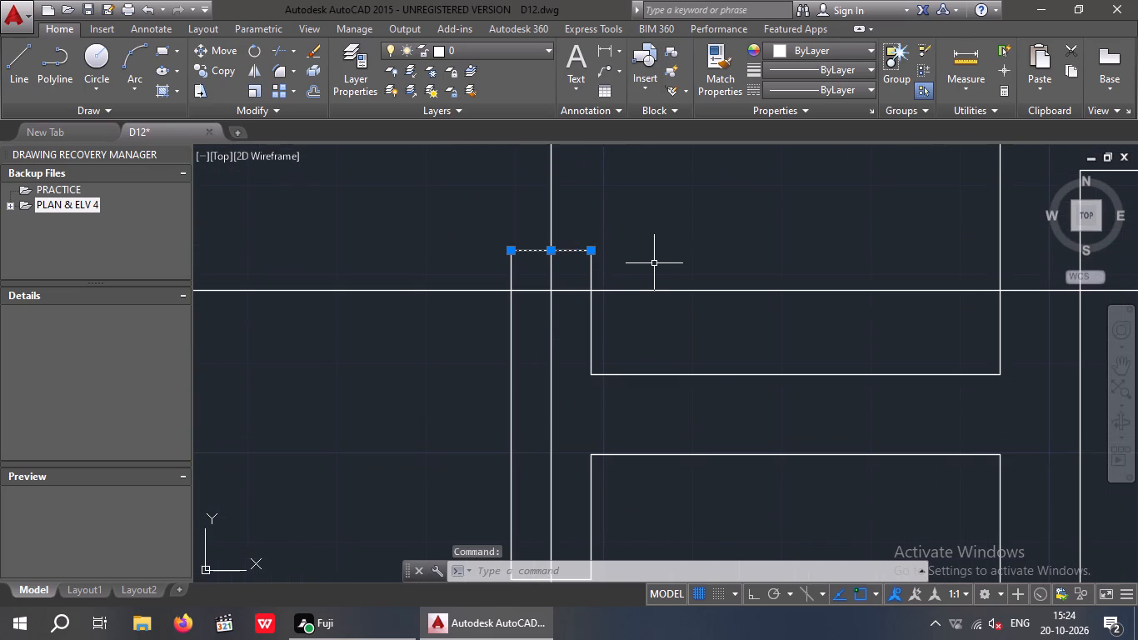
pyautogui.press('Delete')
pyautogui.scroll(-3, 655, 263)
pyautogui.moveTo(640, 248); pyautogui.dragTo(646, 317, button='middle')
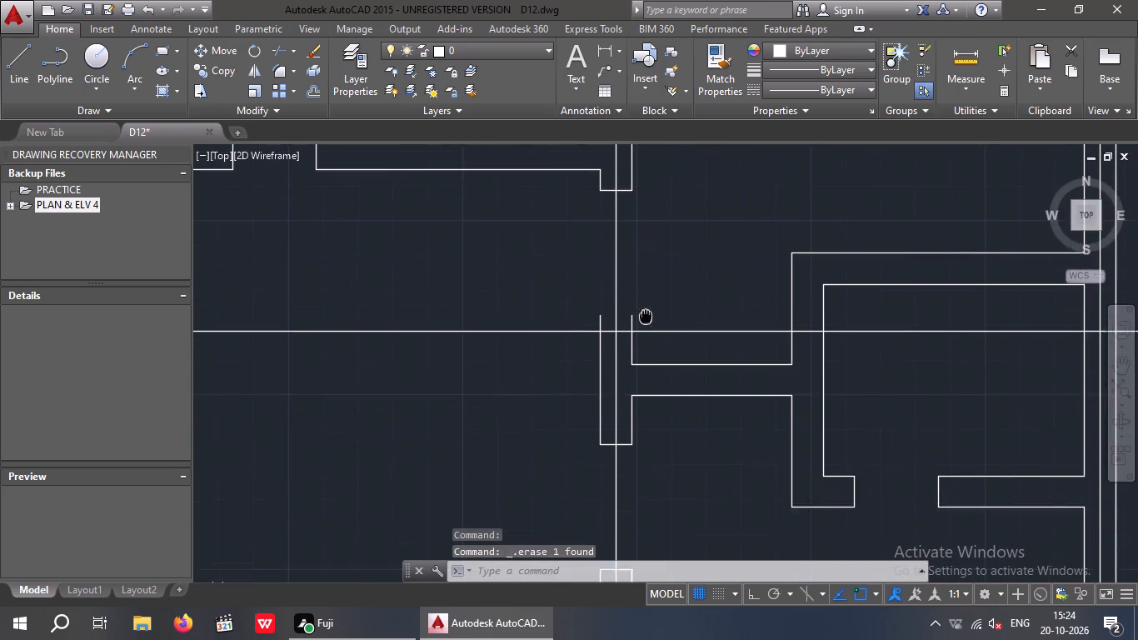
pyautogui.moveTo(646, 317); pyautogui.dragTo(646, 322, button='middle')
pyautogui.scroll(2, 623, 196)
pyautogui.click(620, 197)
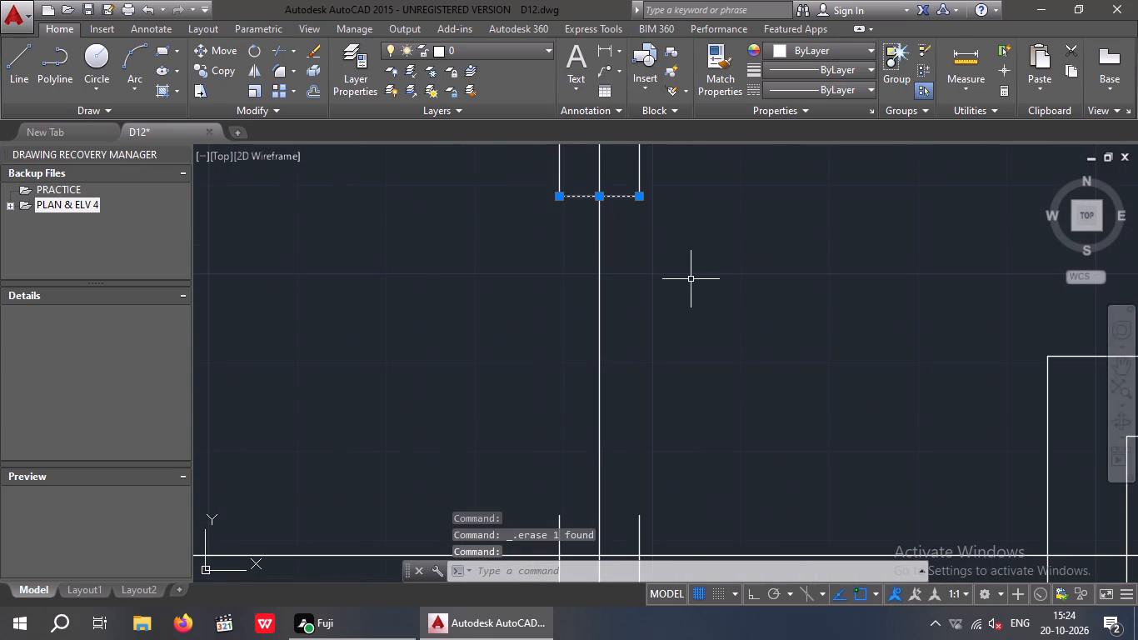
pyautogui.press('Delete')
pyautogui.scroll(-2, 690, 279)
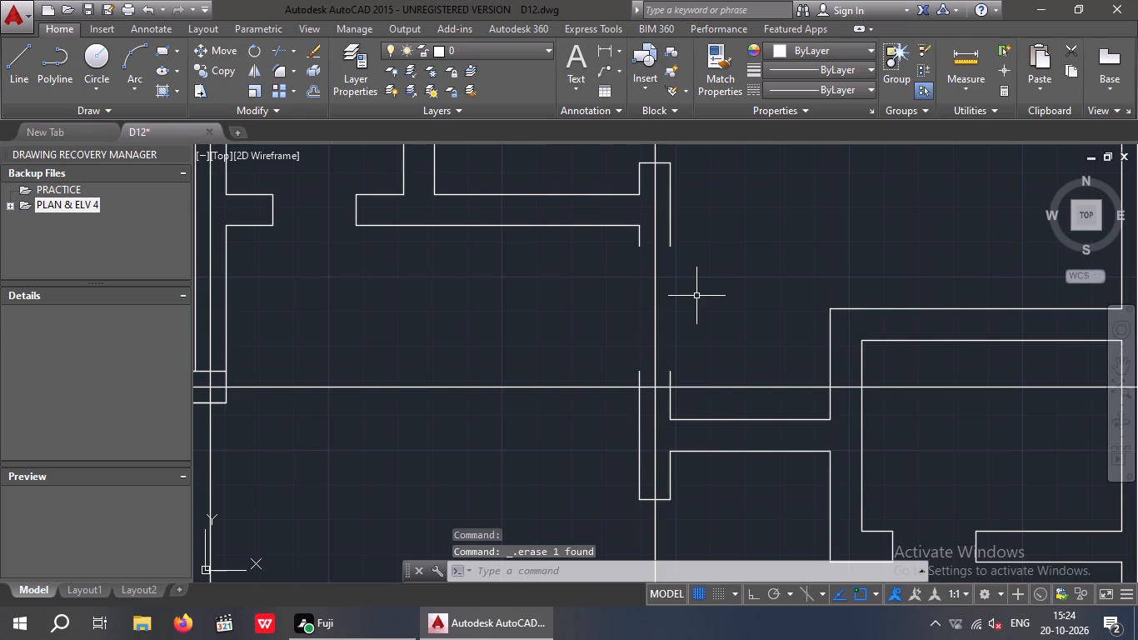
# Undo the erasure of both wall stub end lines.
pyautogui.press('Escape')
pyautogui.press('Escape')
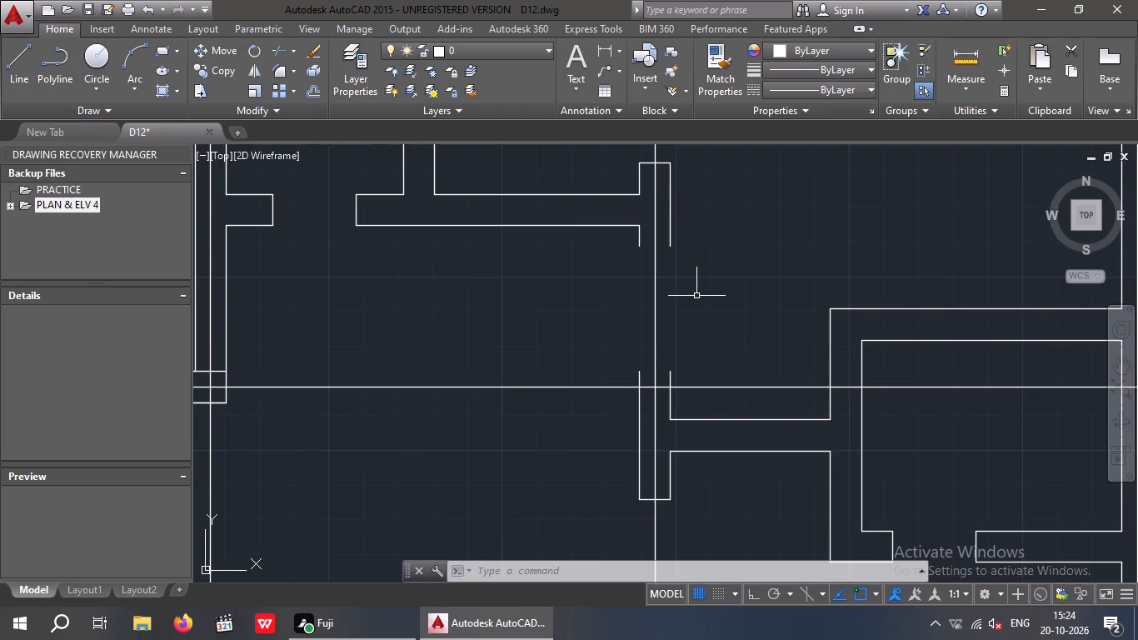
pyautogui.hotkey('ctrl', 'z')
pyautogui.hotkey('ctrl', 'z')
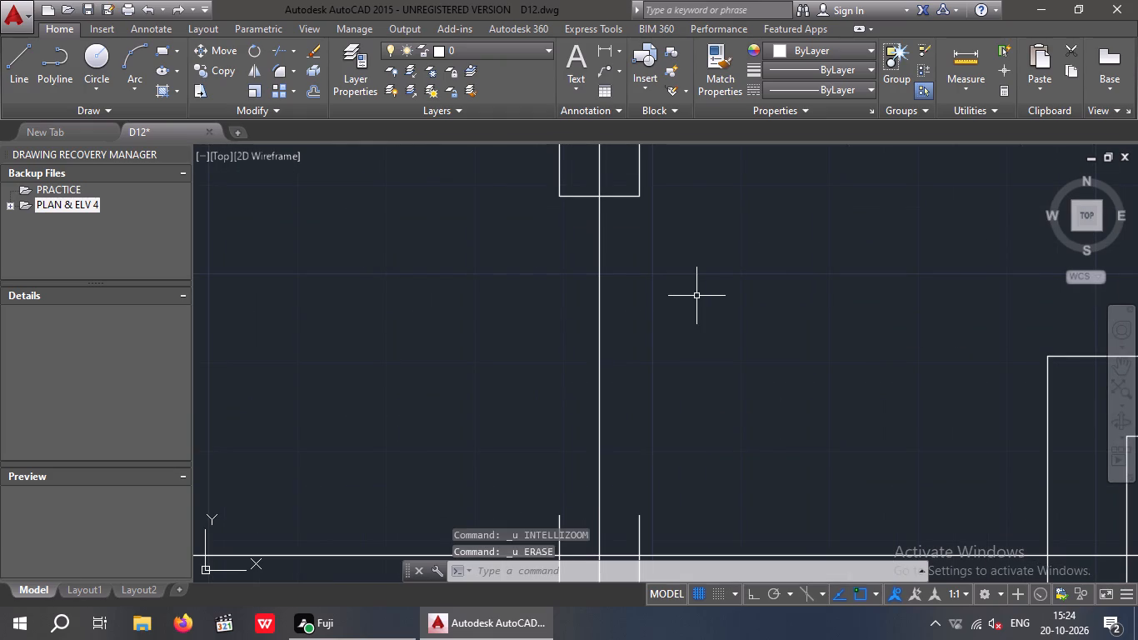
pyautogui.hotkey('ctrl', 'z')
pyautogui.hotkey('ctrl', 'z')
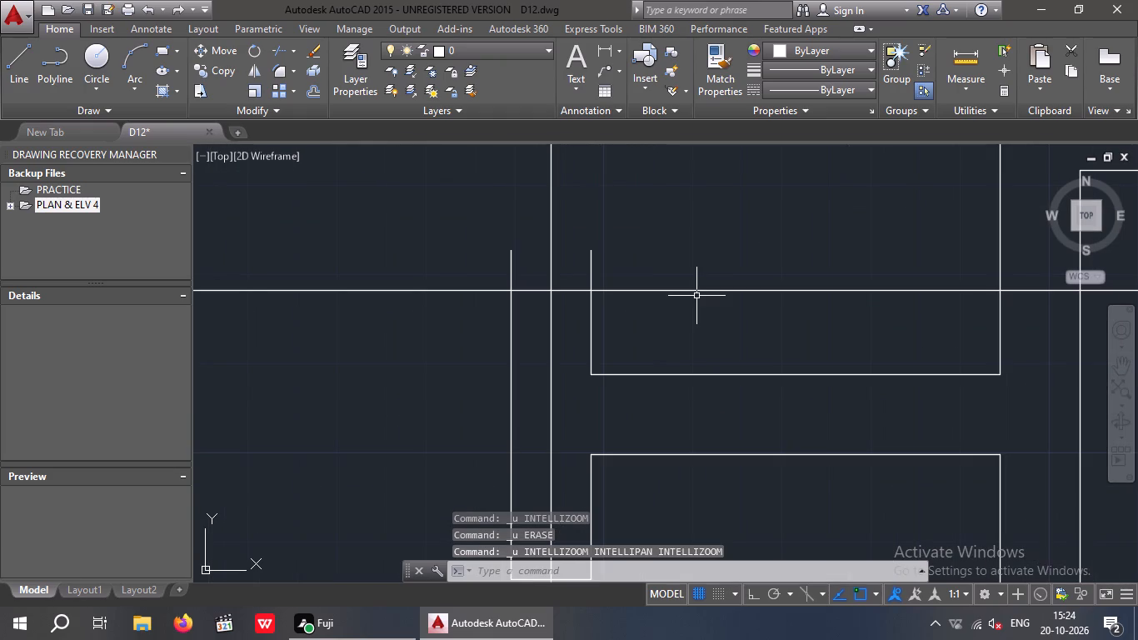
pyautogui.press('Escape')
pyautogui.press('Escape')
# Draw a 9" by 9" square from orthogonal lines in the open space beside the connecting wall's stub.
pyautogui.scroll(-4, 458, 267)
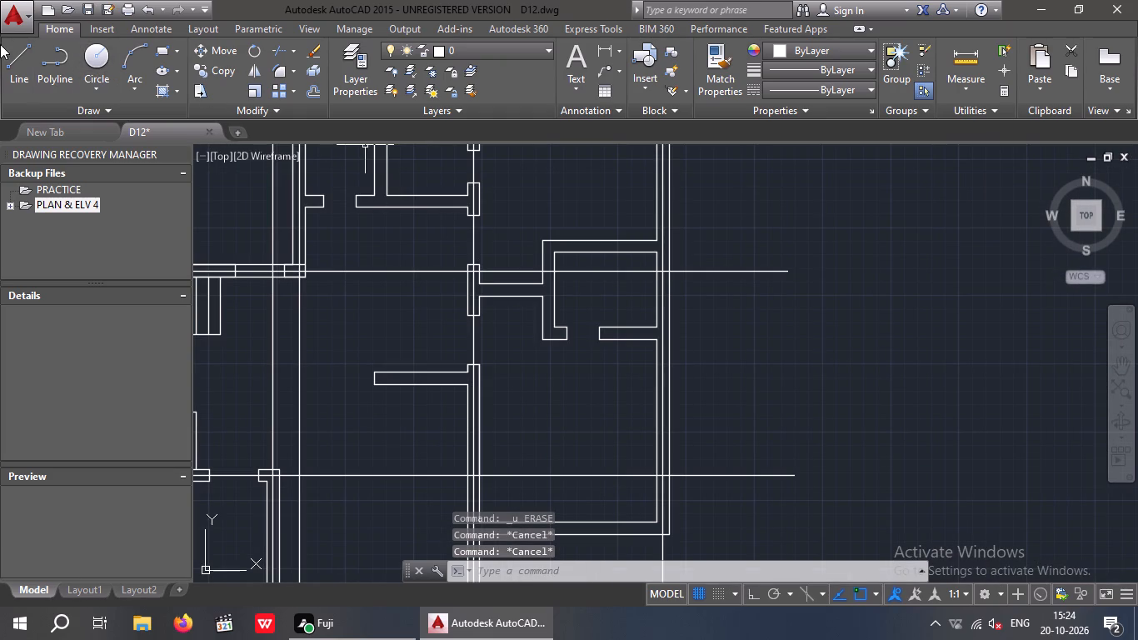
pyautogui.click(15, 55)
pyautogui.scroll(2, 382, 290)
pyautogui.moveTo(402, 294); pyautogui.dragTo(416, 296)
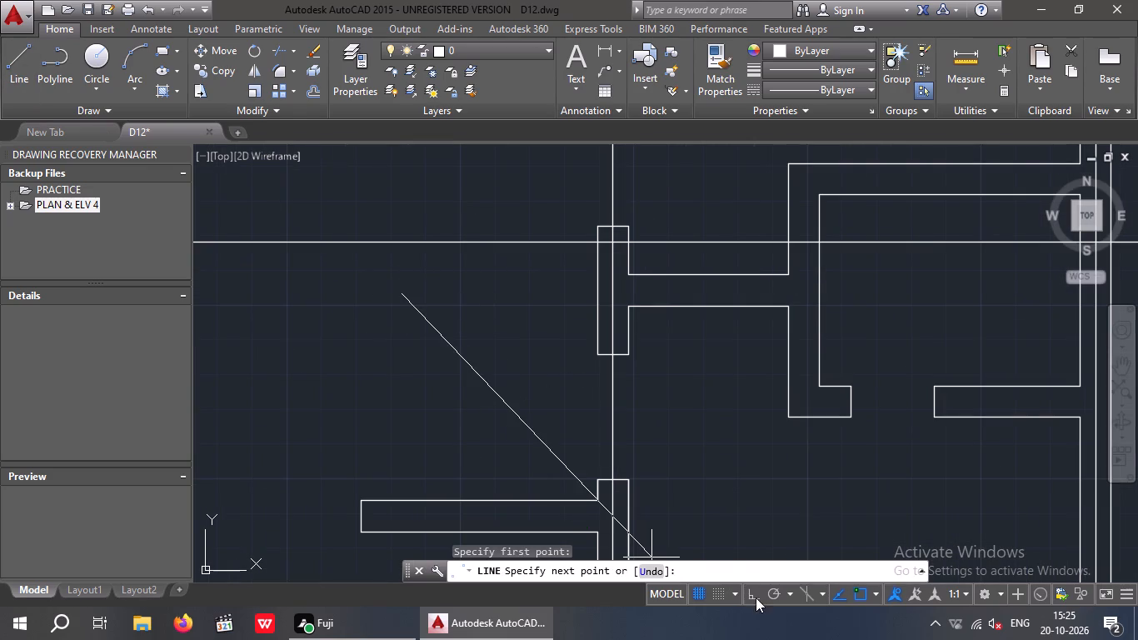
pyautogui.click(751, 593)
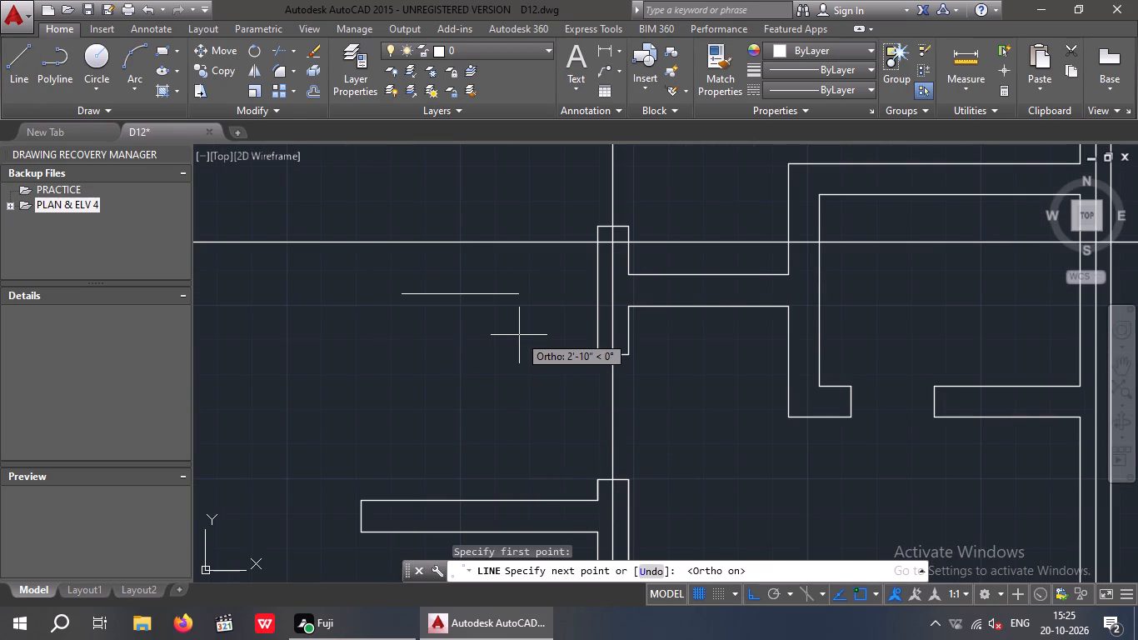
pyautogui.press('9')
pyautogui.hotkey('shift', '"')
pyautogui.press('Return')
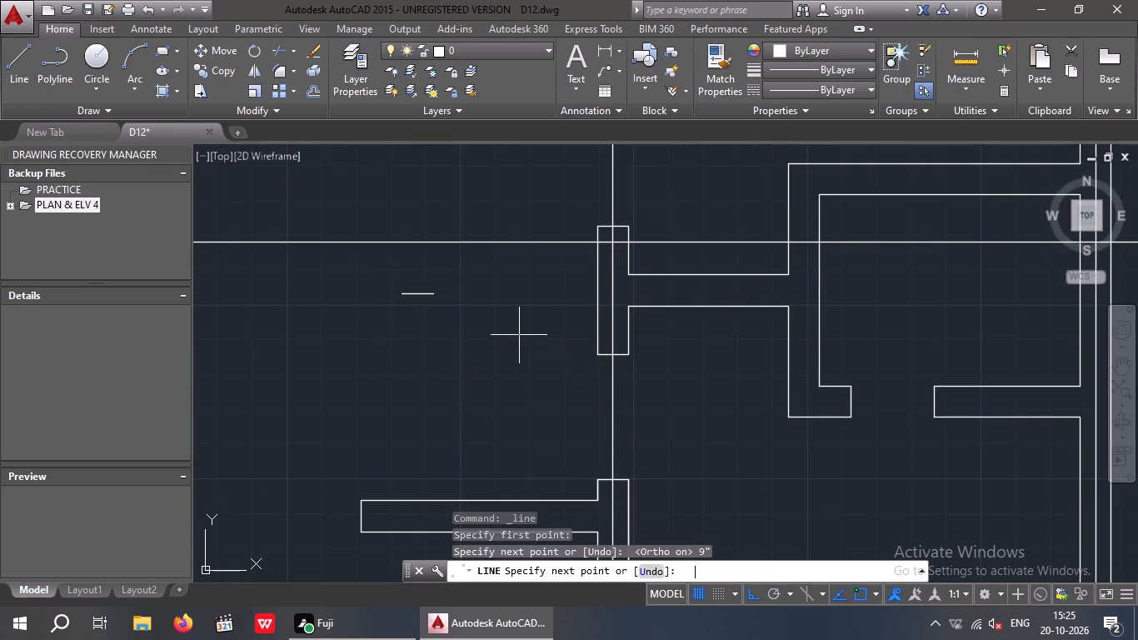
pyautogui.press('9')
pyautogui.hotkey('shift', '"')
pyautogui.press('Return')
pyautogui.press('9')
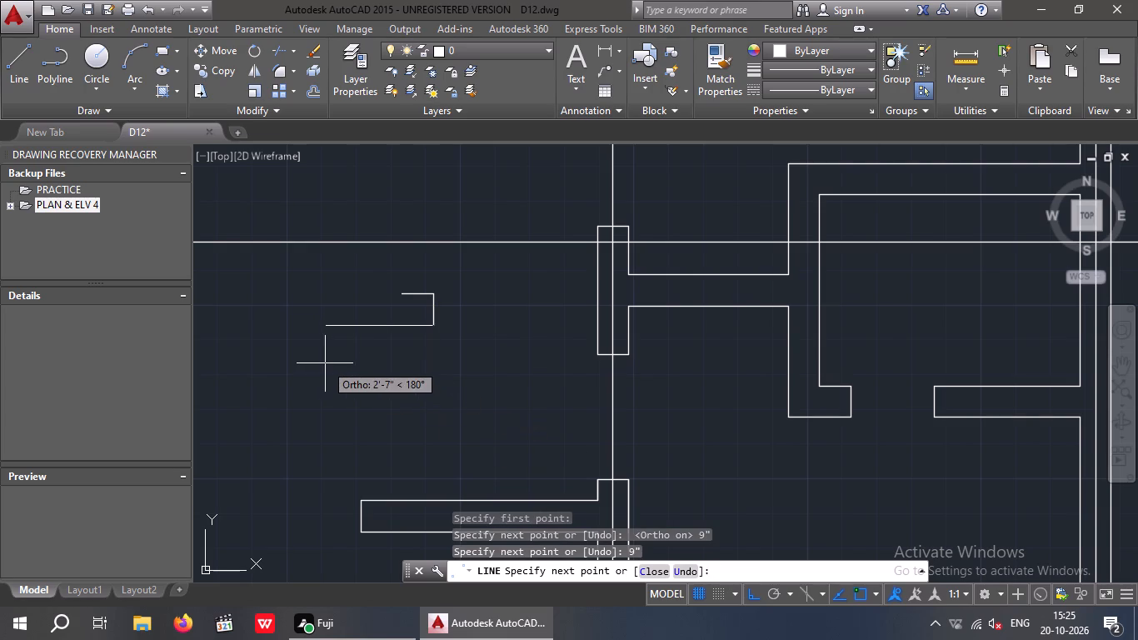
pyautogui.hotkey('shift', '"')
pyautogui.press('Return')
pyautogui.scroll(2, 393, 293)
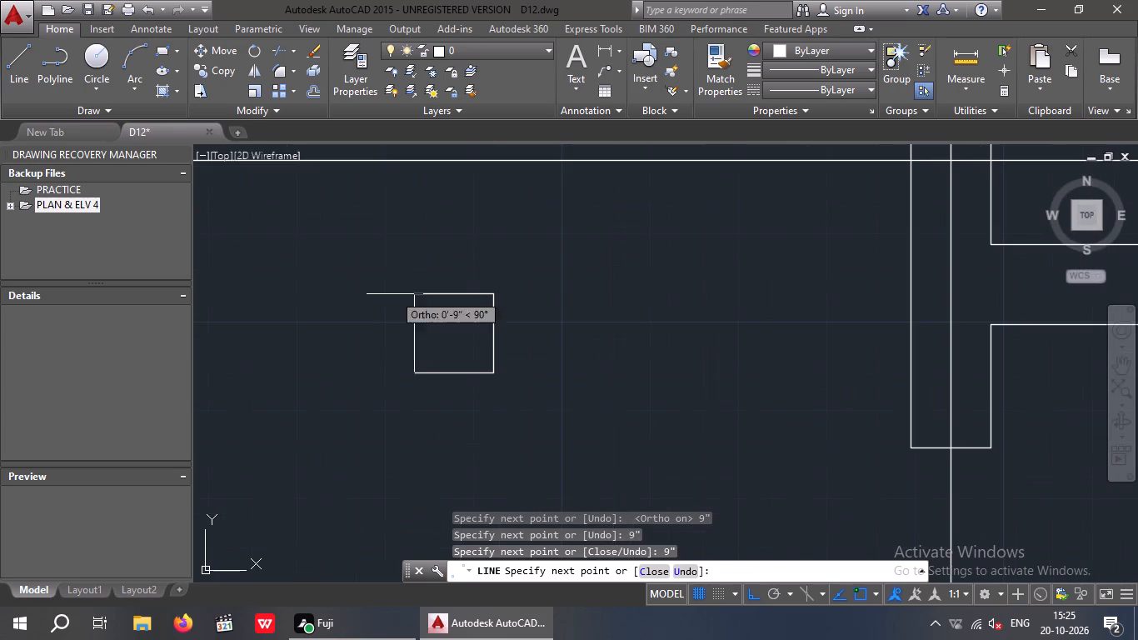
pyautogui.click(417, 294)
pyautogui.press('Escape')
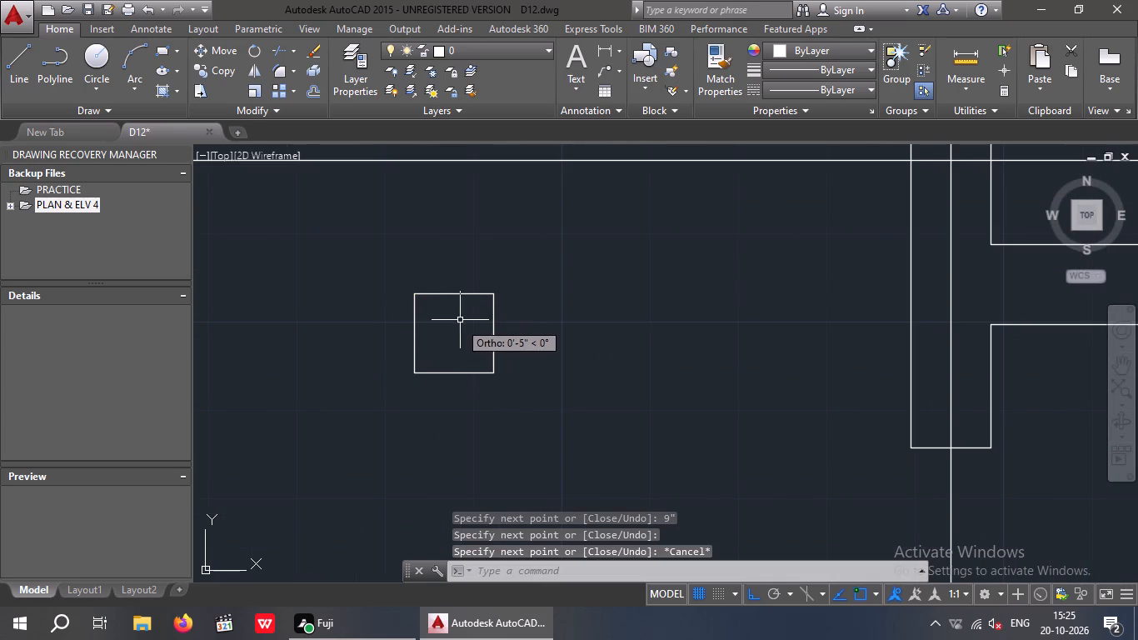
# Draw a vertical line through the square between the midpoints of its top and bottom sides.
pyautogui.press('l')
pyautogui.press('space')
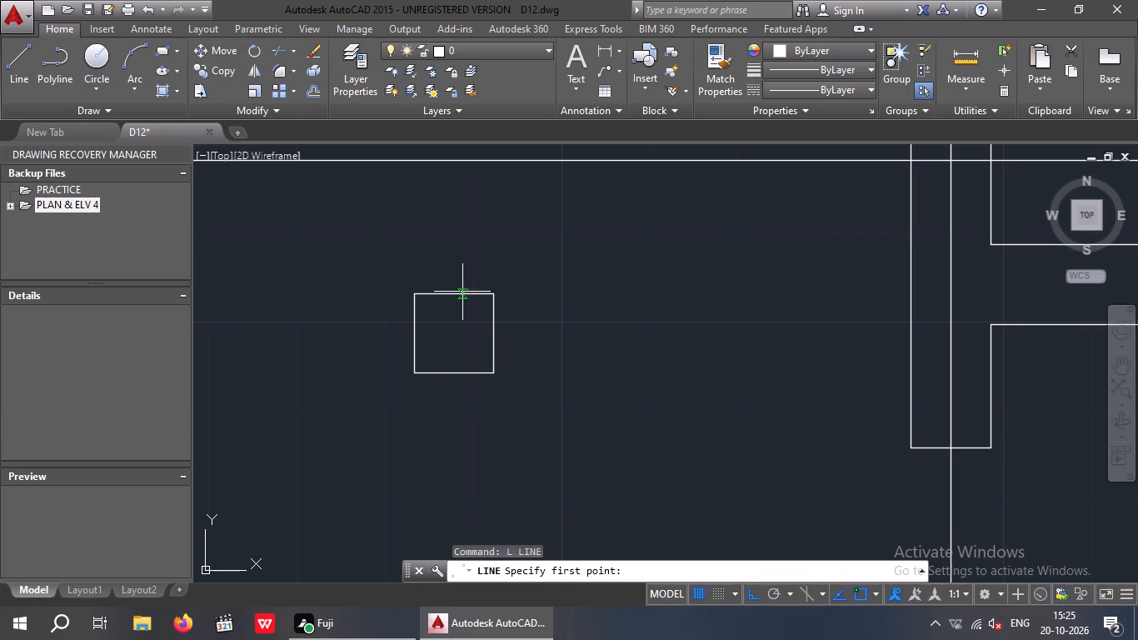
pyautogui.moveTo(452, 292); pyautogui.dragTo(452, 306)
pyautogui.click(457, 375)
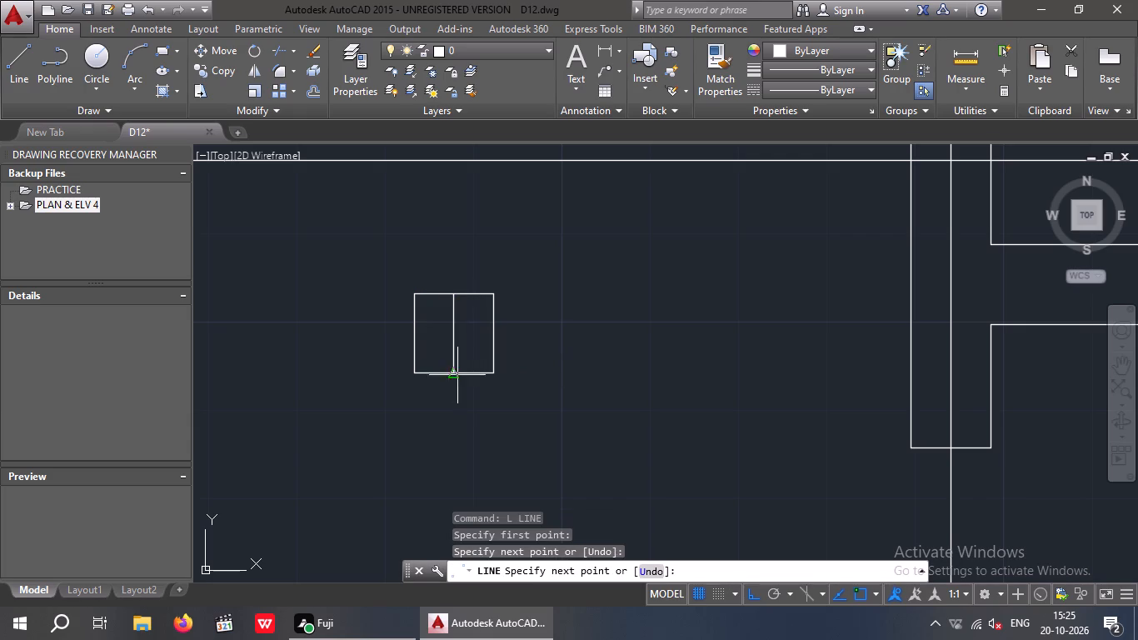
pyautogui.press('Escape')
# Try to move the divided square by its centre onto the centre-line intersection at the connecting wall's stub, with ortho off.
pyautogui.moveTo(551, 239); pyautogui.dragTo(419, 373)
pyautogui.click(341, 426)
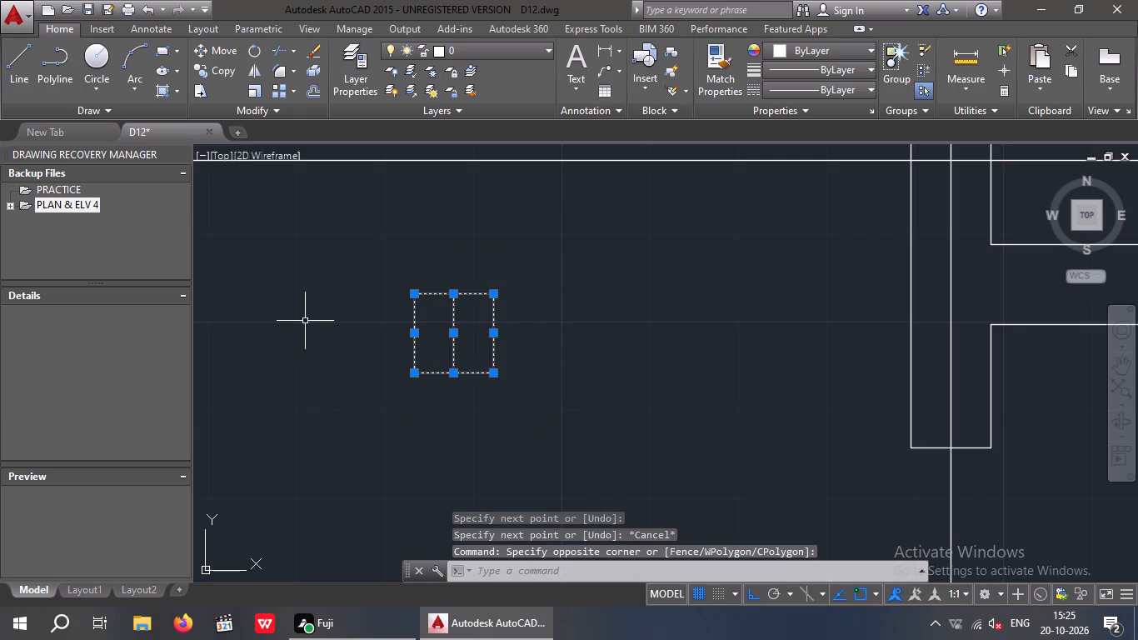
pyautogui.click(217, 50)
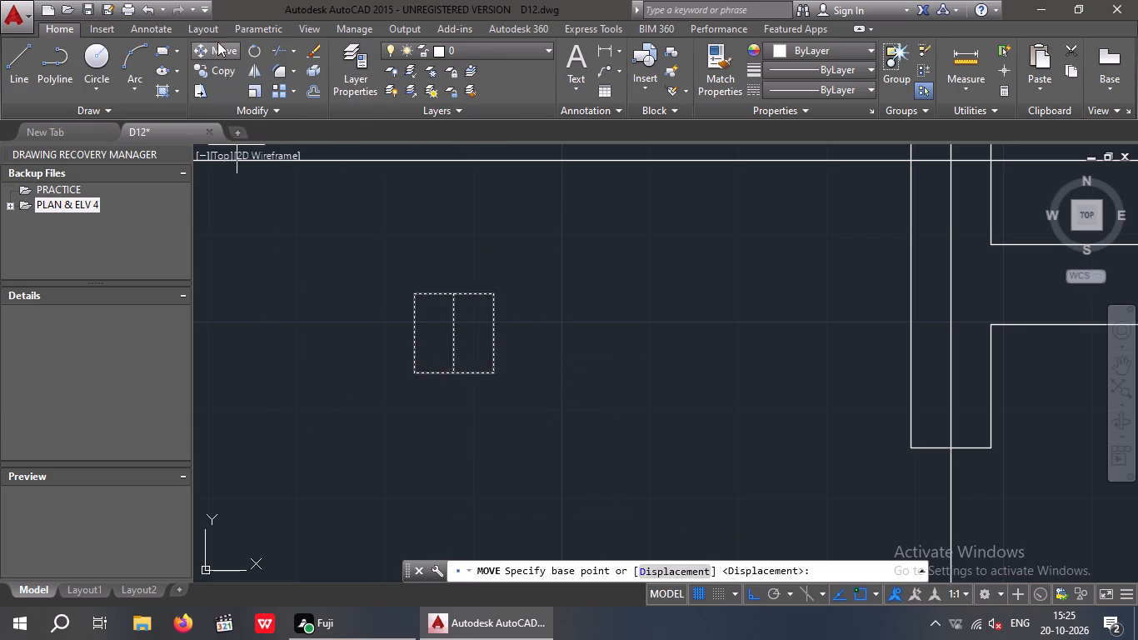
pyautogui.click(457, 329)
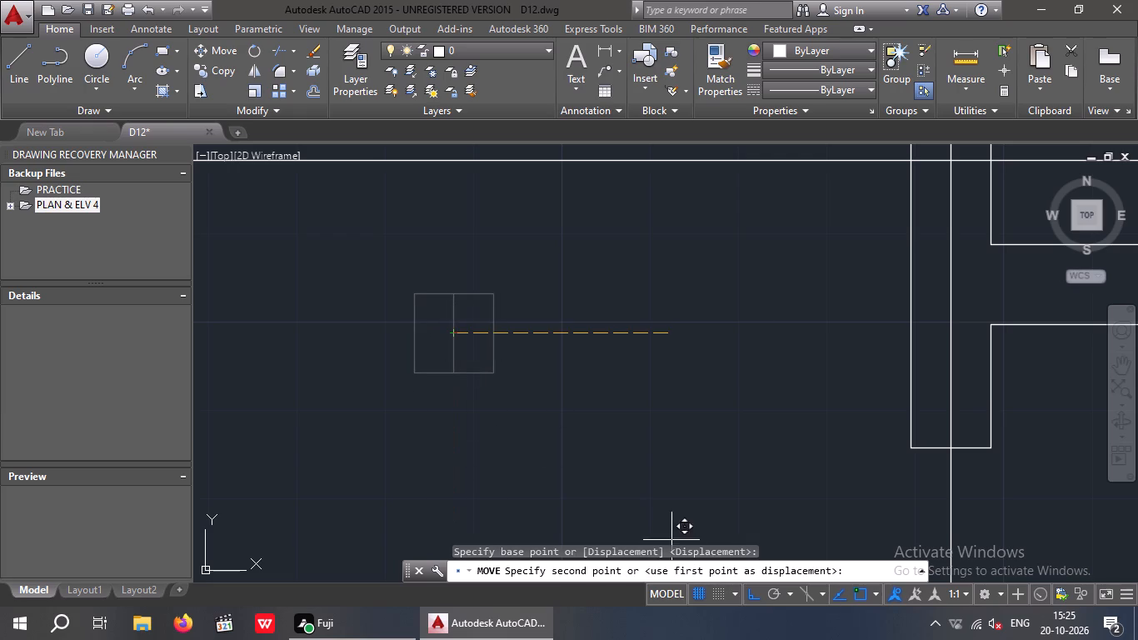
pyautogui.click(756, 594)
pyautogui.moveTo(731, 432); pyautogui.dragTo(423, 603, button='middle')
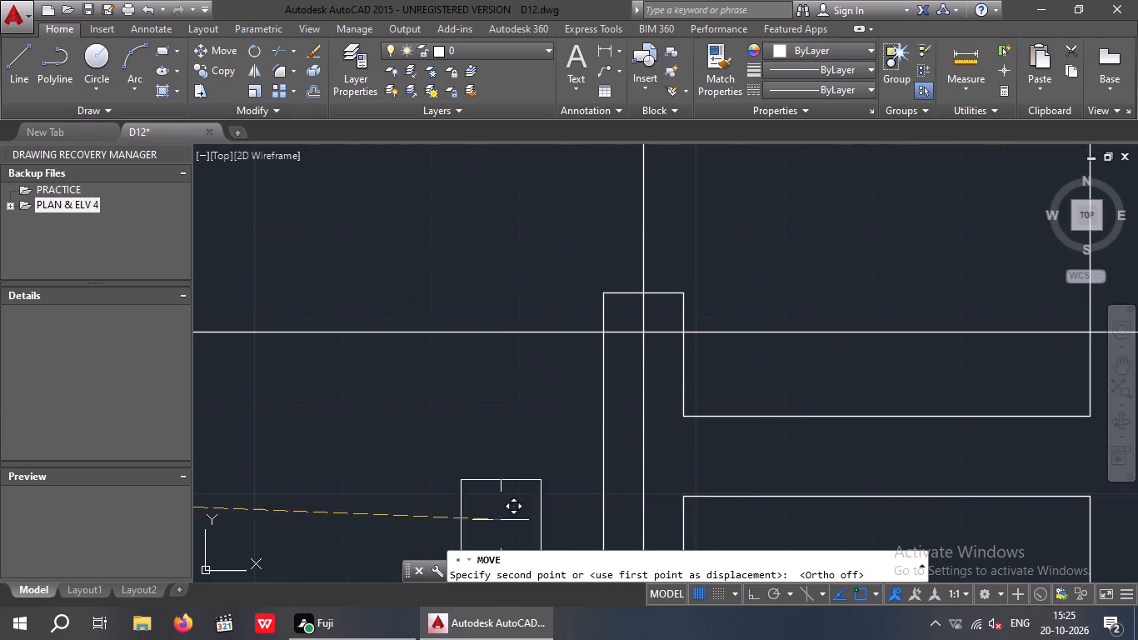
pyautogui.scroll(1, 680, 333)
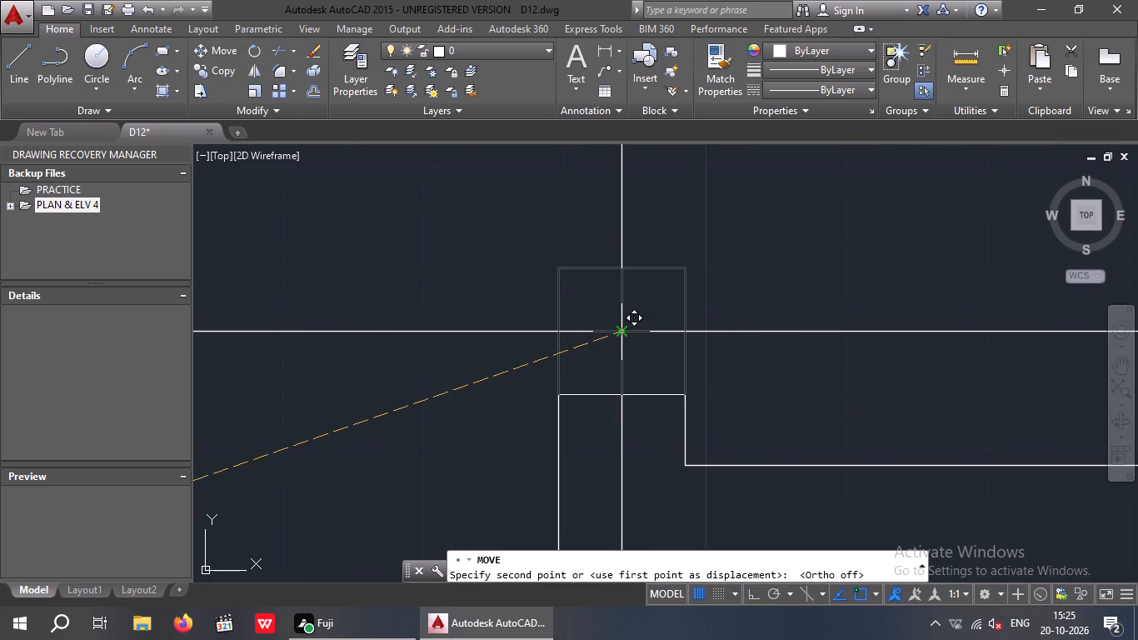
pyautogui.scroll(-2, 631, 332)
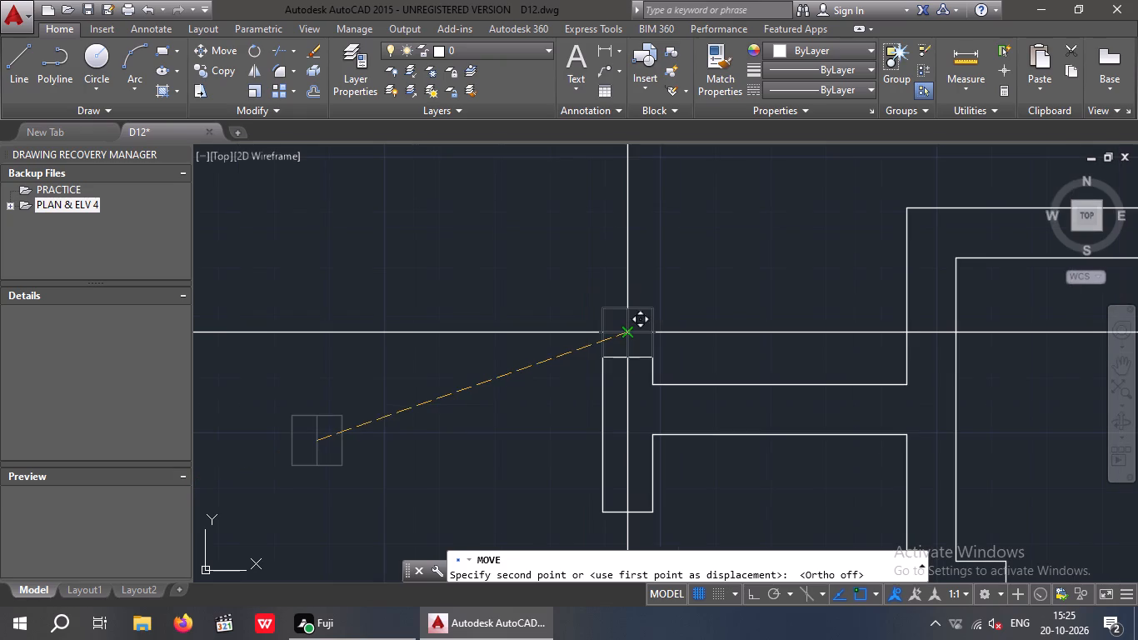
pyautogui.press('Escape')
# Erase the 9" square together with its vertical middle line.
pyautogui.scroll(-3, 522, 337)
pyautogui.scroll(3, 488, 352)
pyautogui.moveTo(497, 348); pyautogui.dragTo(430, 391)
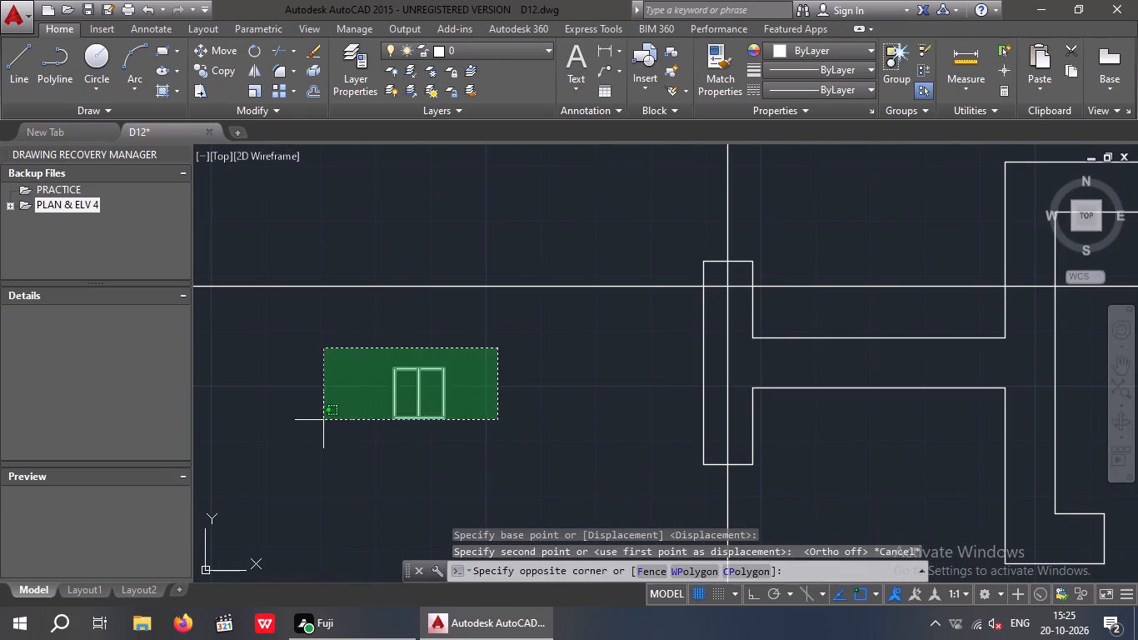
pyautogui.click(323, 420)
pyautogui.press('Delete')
# Clear the horizontal wall line crossing the vertical wall at the corner junction near the upper stair flight, trimming it and erasing the leftover piece.
pyautogui.scroll(-3, 378, 407)
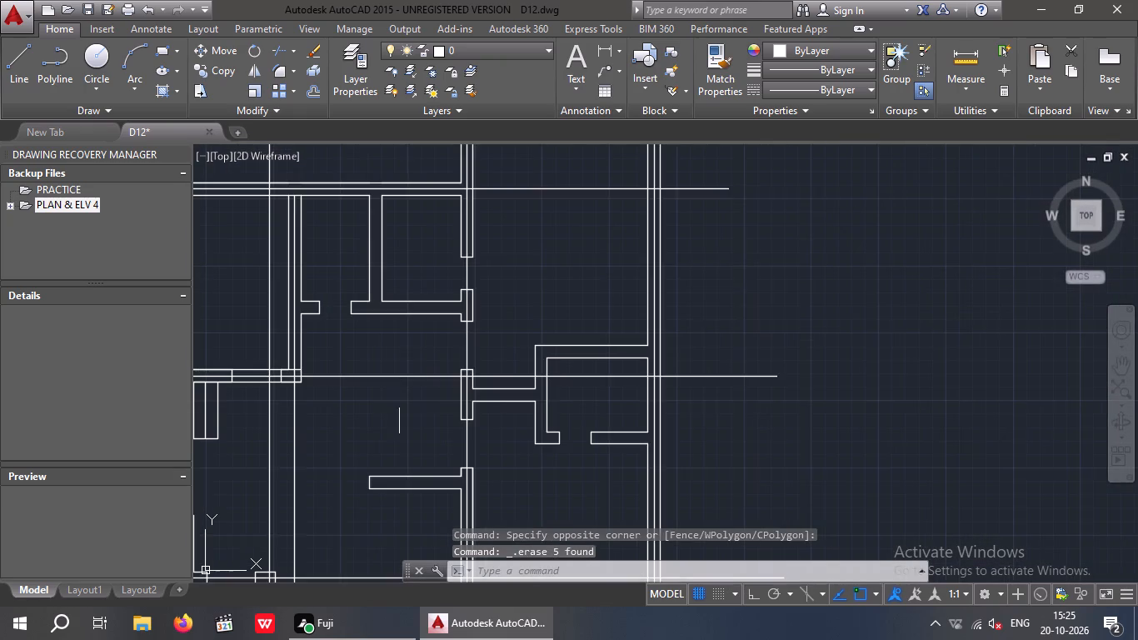
pyautogui.scroll(-2, 402, 407)
pyautogui.moveTo(404, 411); pyautogui.dragTo(470, 367, button='middle')
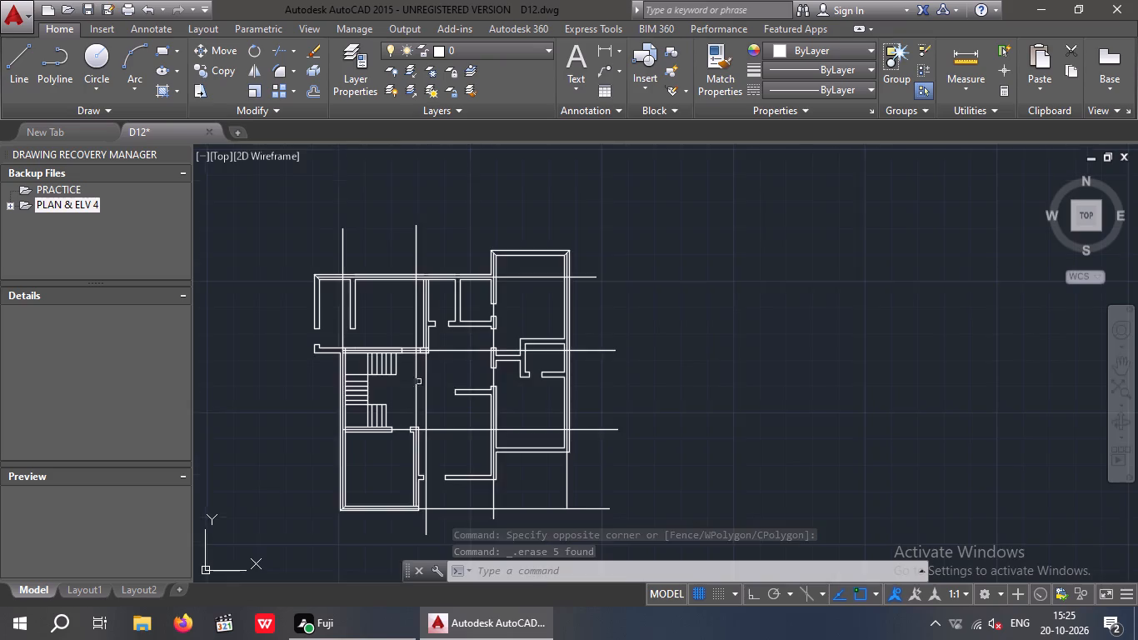
pyautogui.scroll(3, 418, 381)
pyautogui.scroll(-2, 398, 273)
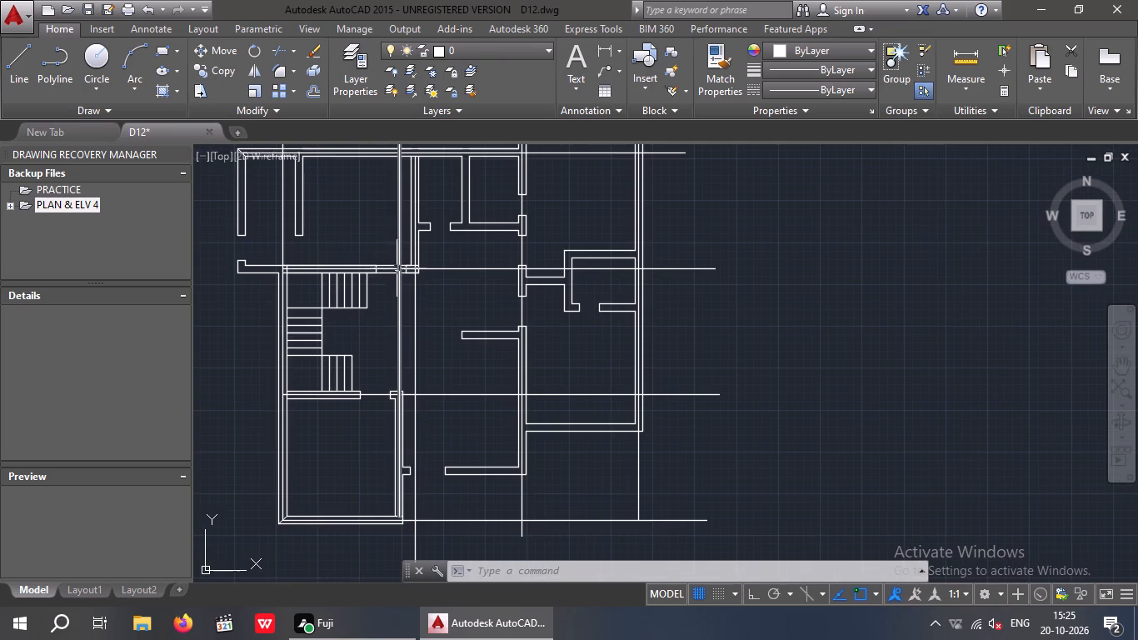
pyautogui.scroll(2, 396, 265)
pyautogui.scroll(-2, 397, 290)
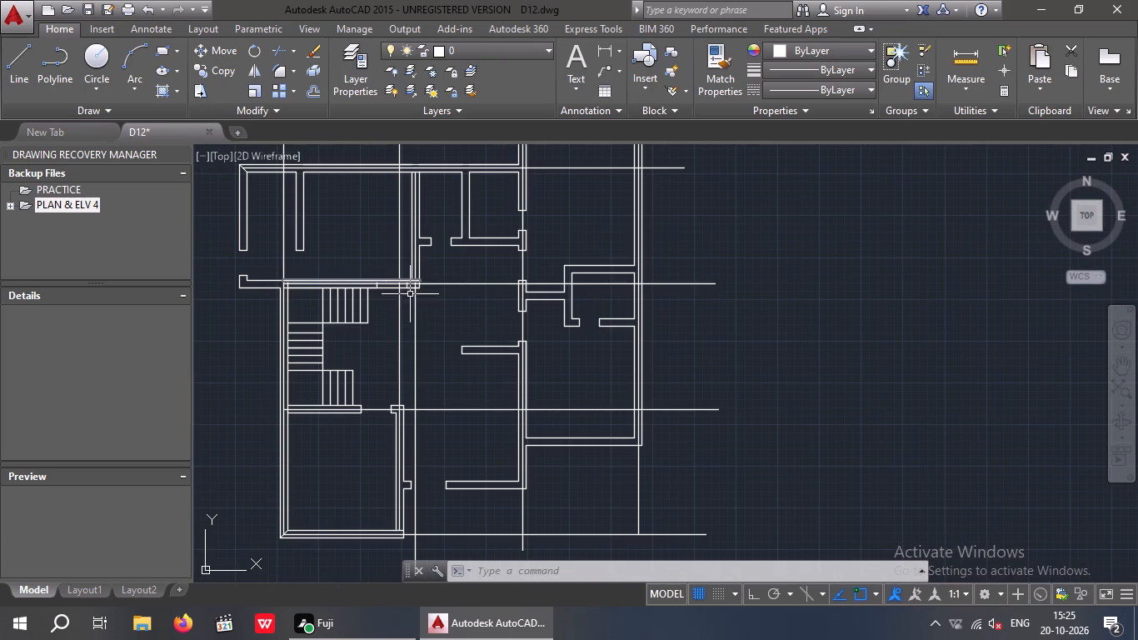
pyautogui.scroll(3, 410, 287)
pyautogui.scroll(-2, 424, 266)
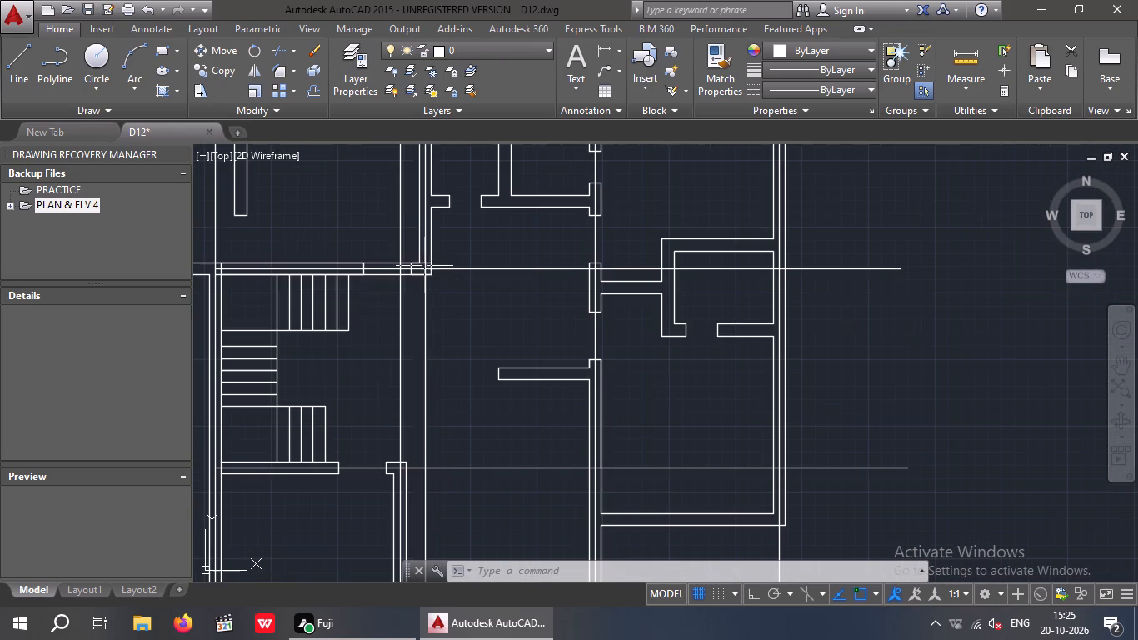
pyautogui.scroll(5, 418, 264)
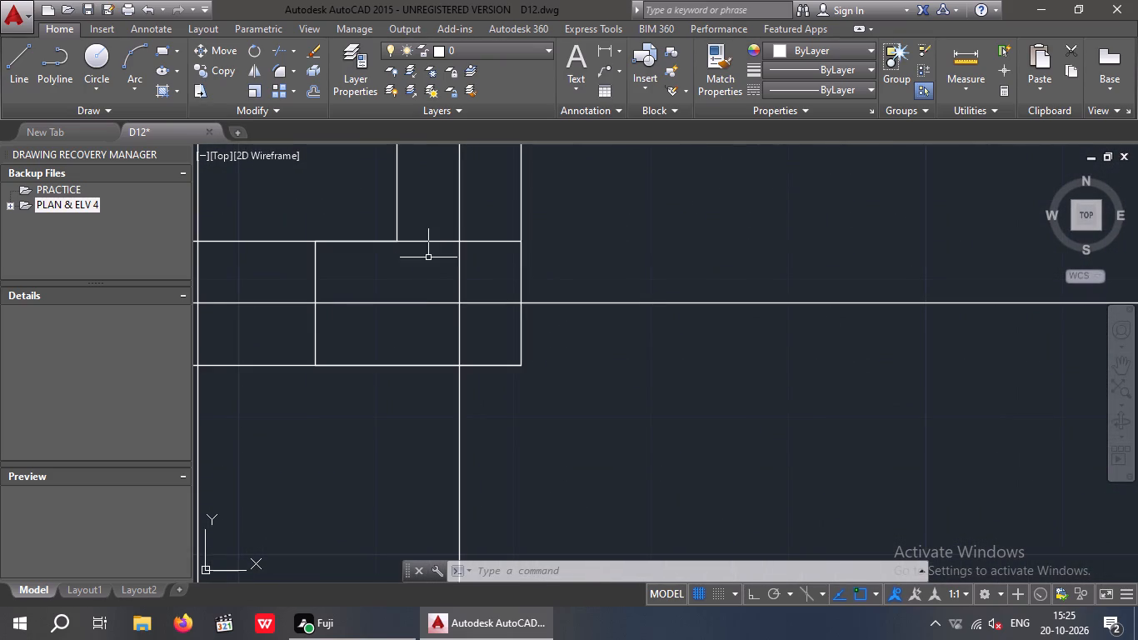
pyautogui.press('t')
pyautogui.press('r')
pyautogui.press('space')
pyautogui.press('space')
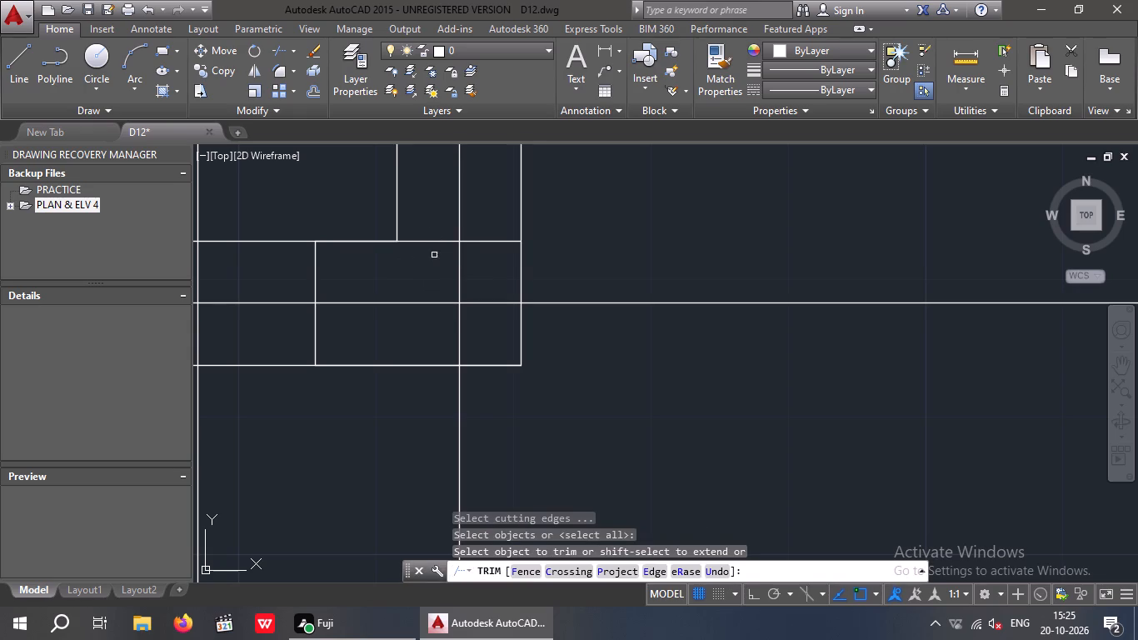
pyautogui.click(427, 241)
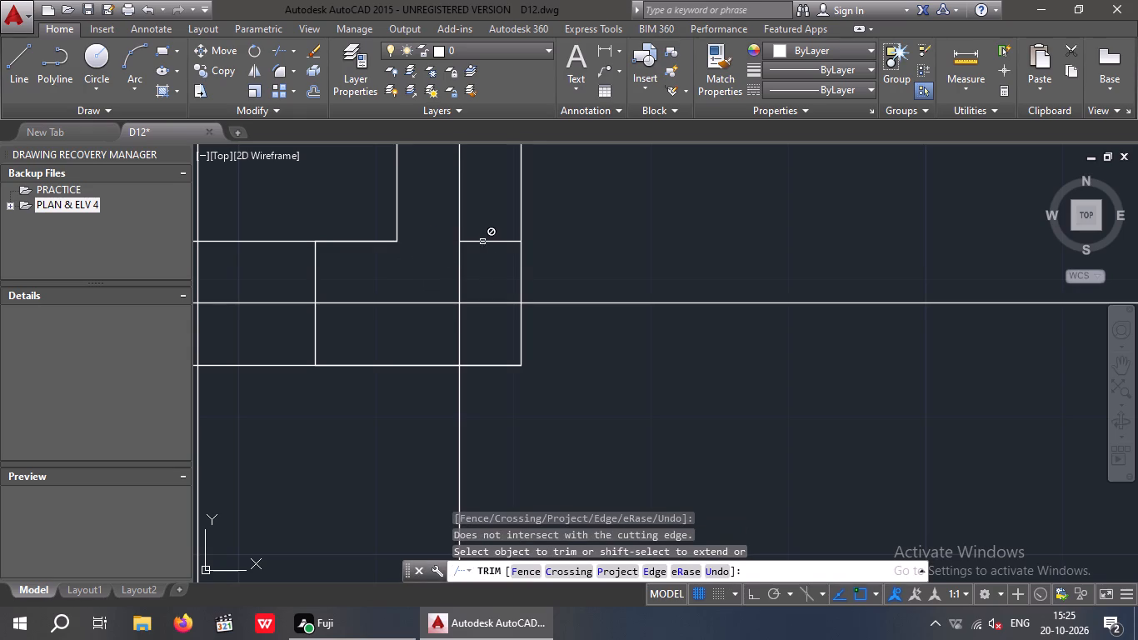
pyautogui.press('Escape')
pyautogui.moveTo(494, 266); pyautogui.dragTo(473, 233)
pyautogui.click(472, 212)
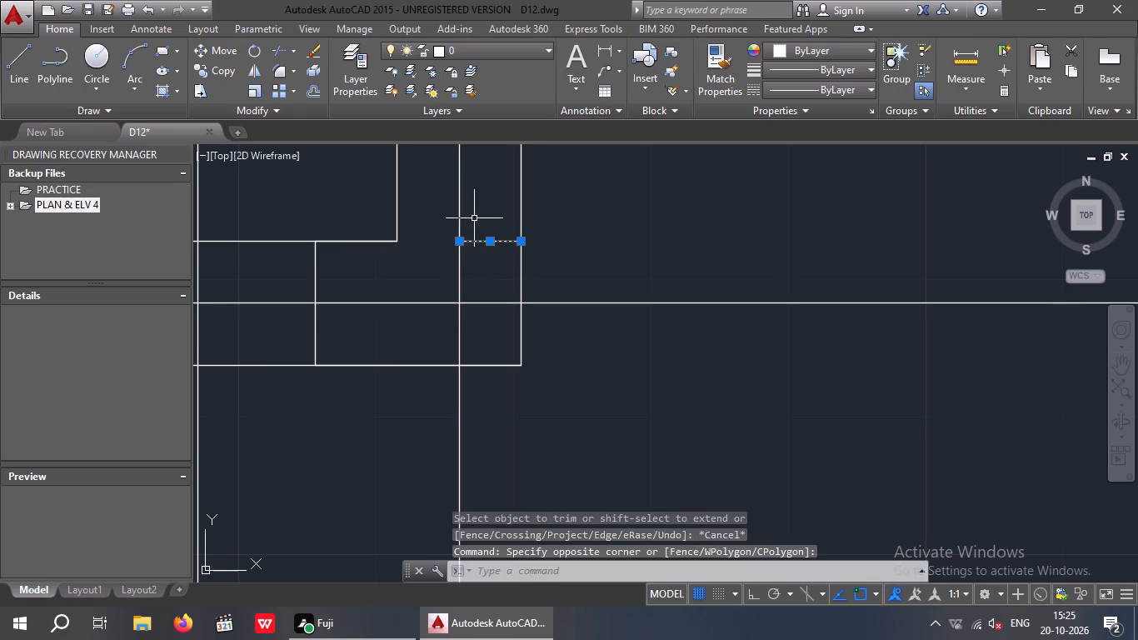
pyautogui.press('Delete')
# Trim both face lines of the horizontal wall across the opening between the wall end above the stairs and the corner stub.
pyautogui.scroll(-2, 484, 243)
pyautogui.scroll(-2, 521, 324)
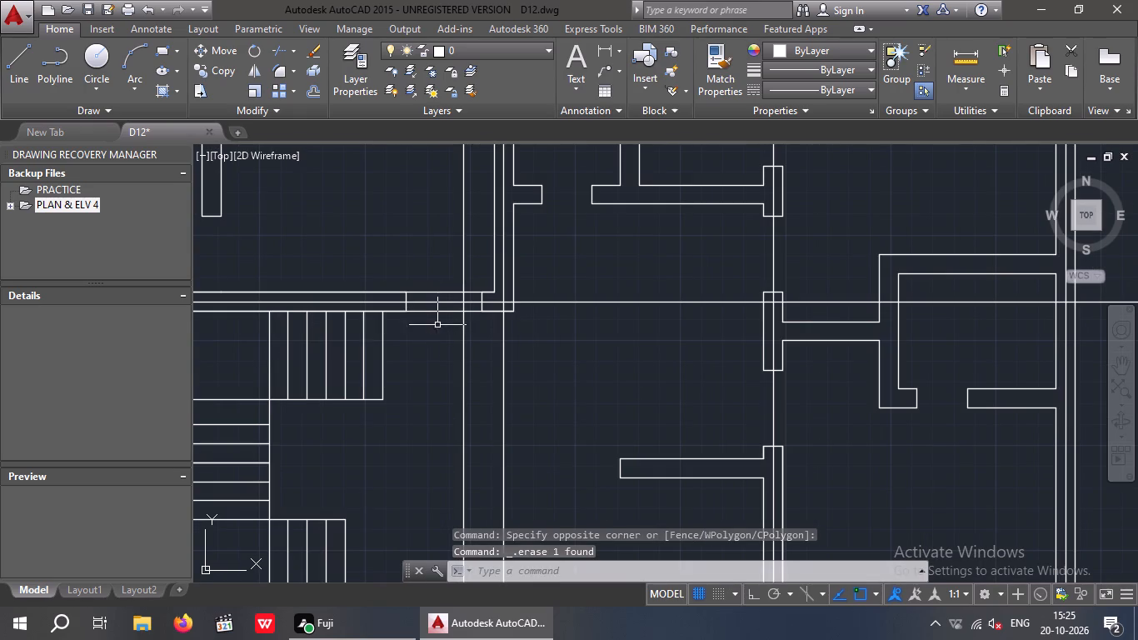
pyautogui.press('Escape')
pyautogui.press('Escape')
pyautogui.press('t')
pyautogui.press('r')
pyautogui.press('space')
pyautogui.press('space')
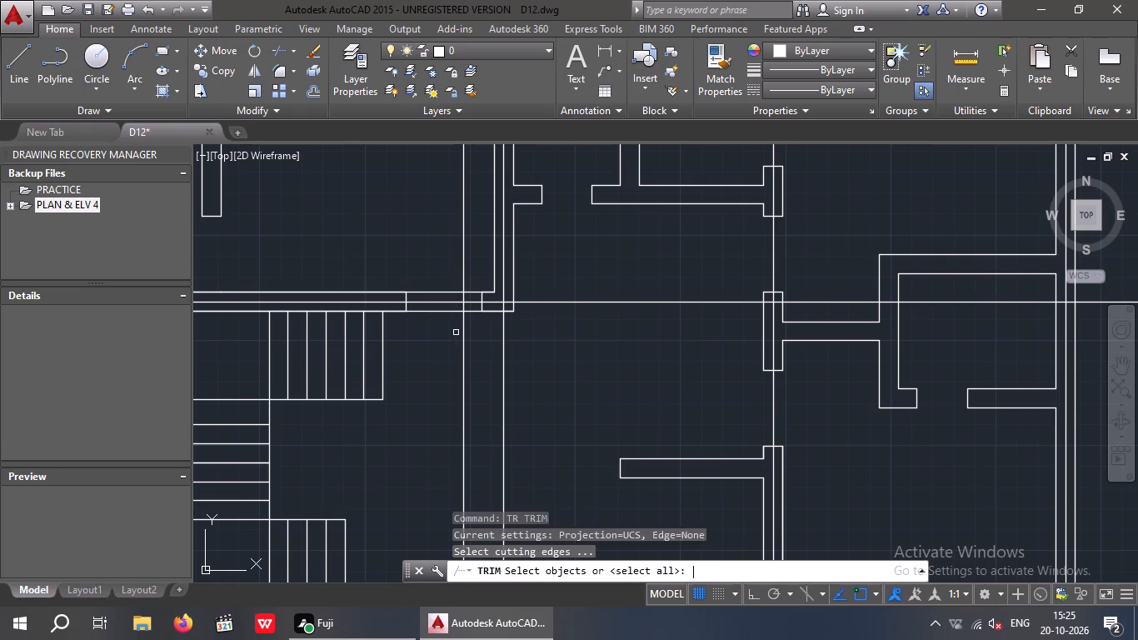
pyautogui.click(434, 312)
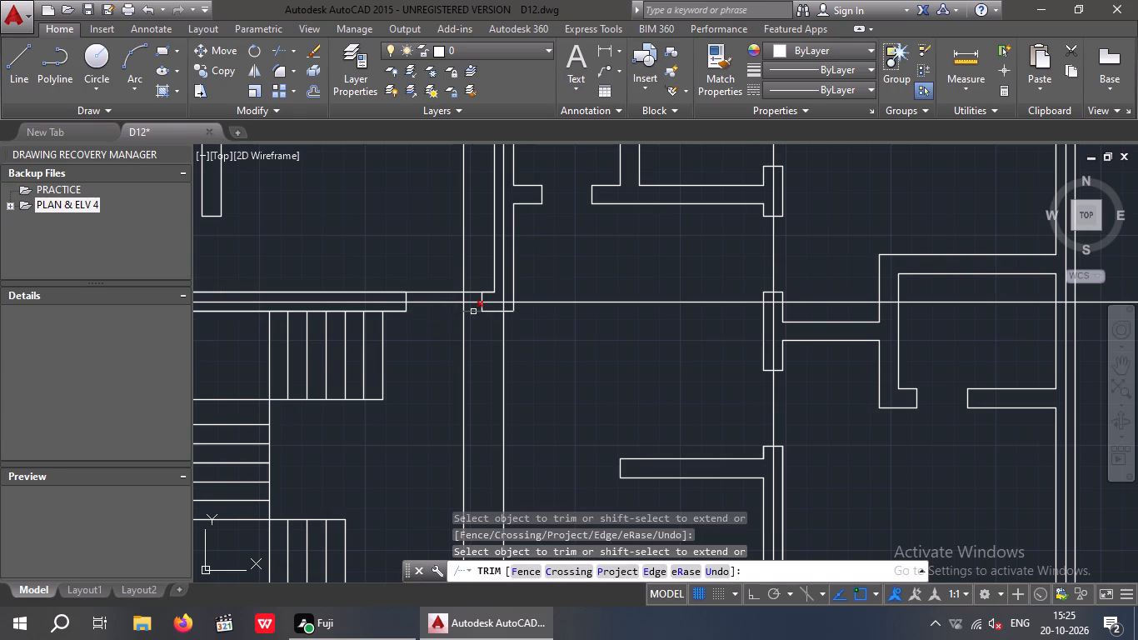
pyautogui.click(473, 312)
pyautogui.click(472, 295)
pyautogui.click(446, 294)
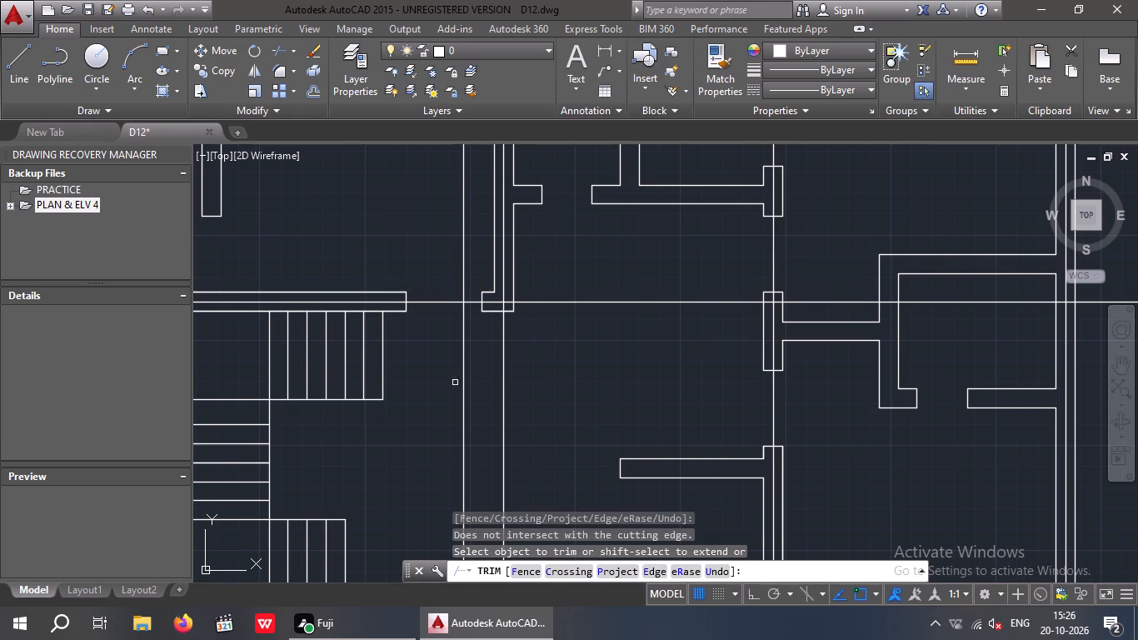
pyautogui.press('Escape')
pyautogui.press('Escape')
# Draw a 9" by 9" square from orthogonal lines in the open space to the right of the plan.
pyautogui.scroll(-2, 445, 392)
pyautogui.moveTo(493, 392); pyautogui.dragTo(494, 356, button='middle')
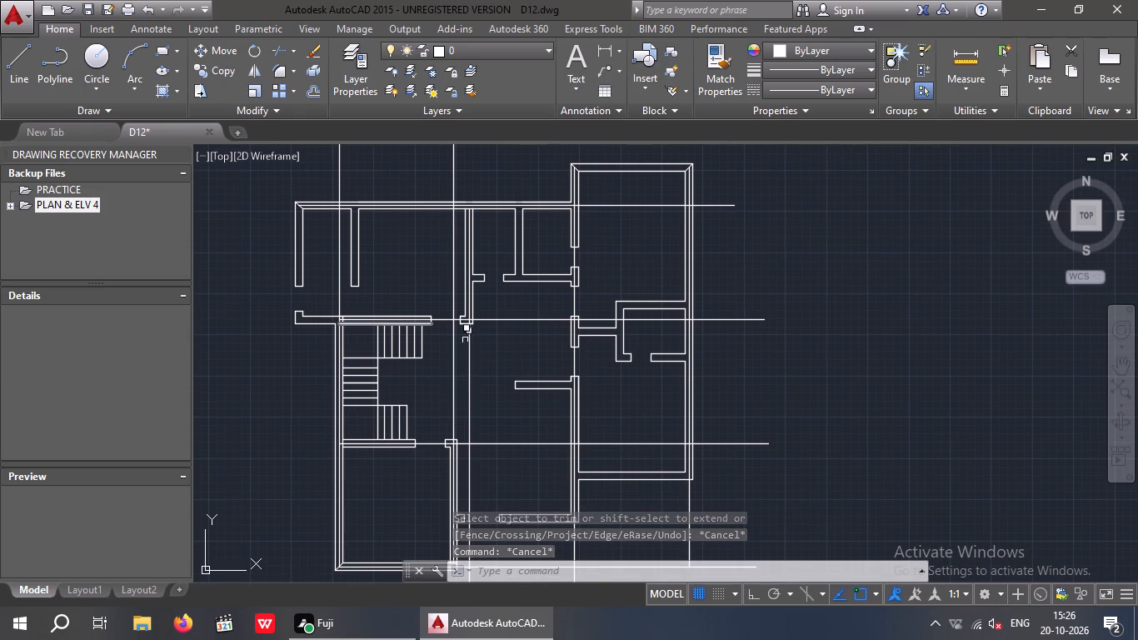
pyautogui.moveTo(502, 355); pyautogui.dragTo(494, 319, button='middle')
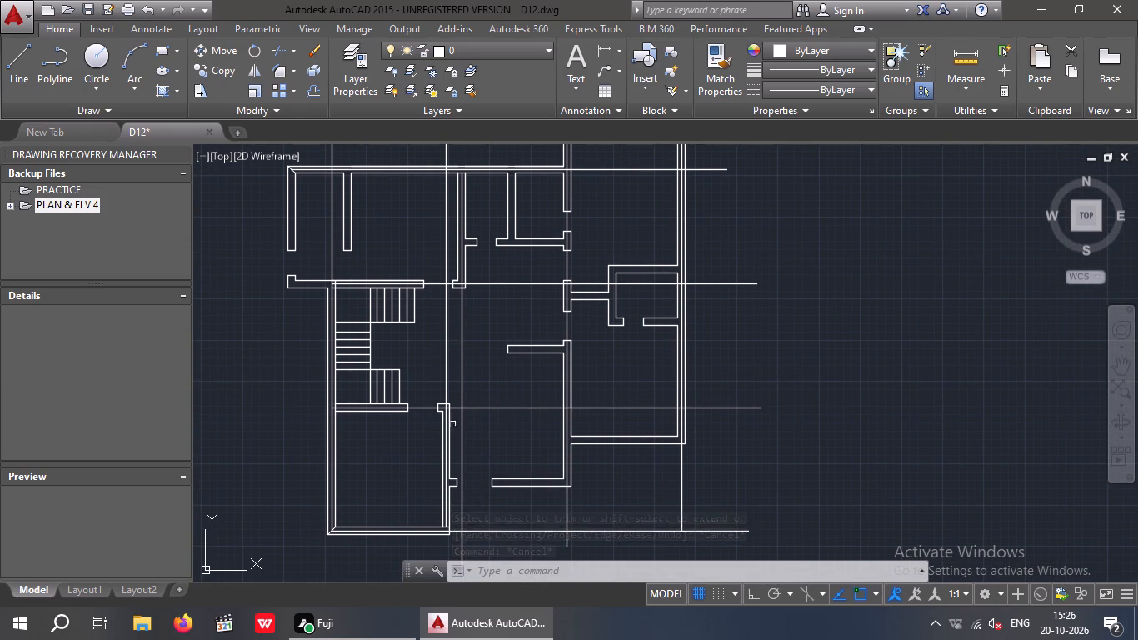
pyautogui.press('Escape')
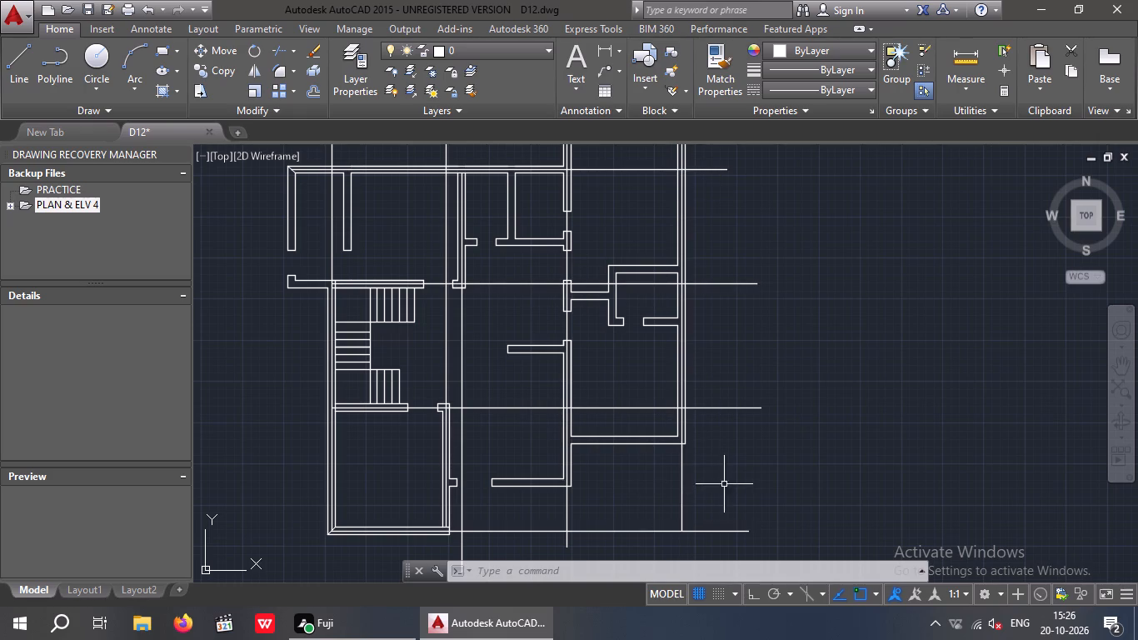
pyautogui.moveTo(802, 338); pyautogui.dragTo(493, 398, button='middle')
pyautogui.press('Escape')
pyautogui.press('Escape')
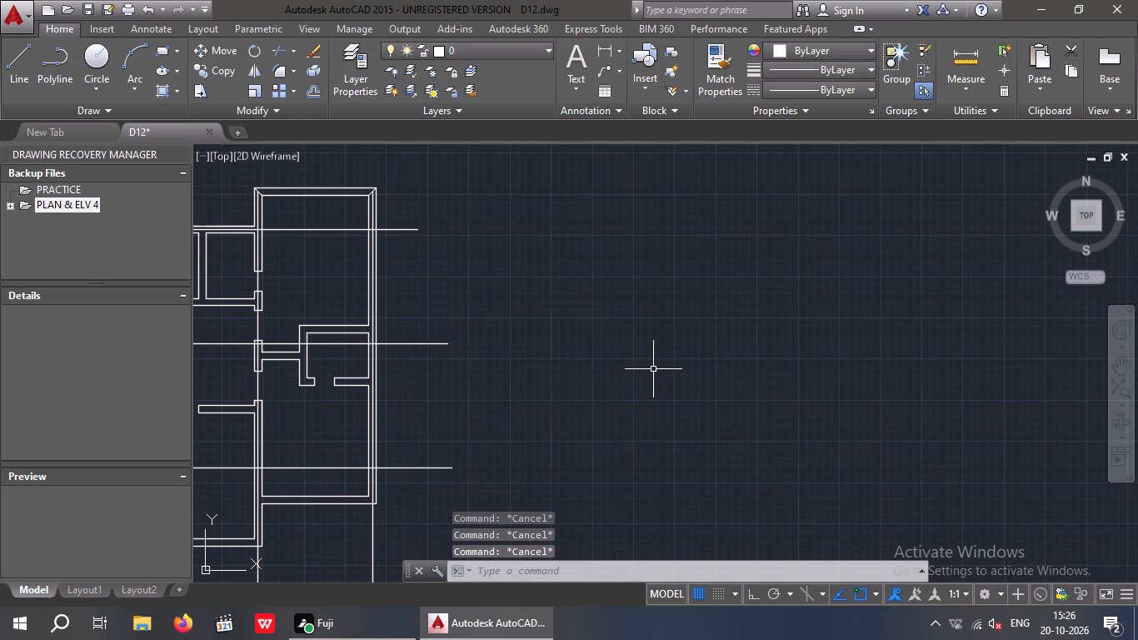
pyautogui.press('l')
pyautogui.press('Return')
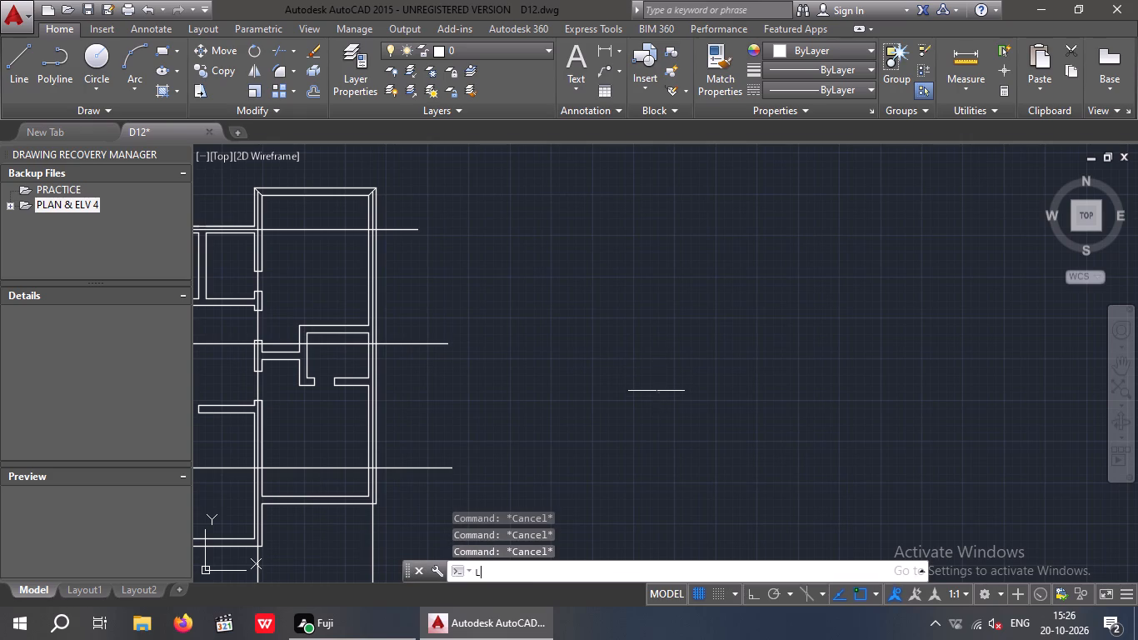
pyautogui.moveTo(592, 235); pyautogui.dragTo(614, 239)
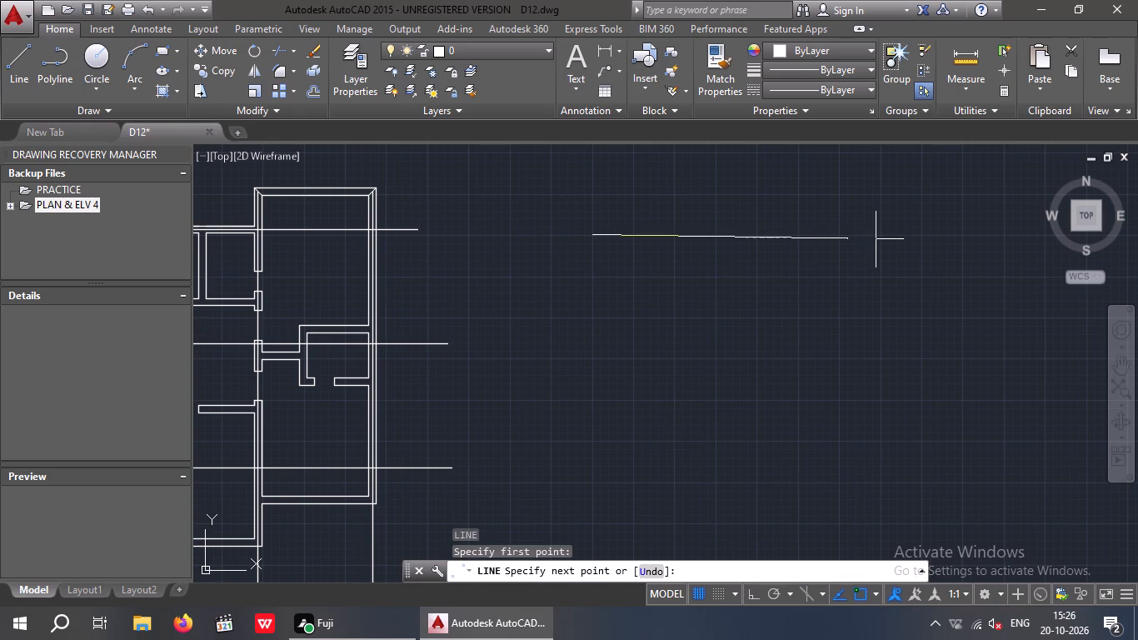
pyautogui.moveTo(760, 593); pyautogui.dragTo(756, 580)
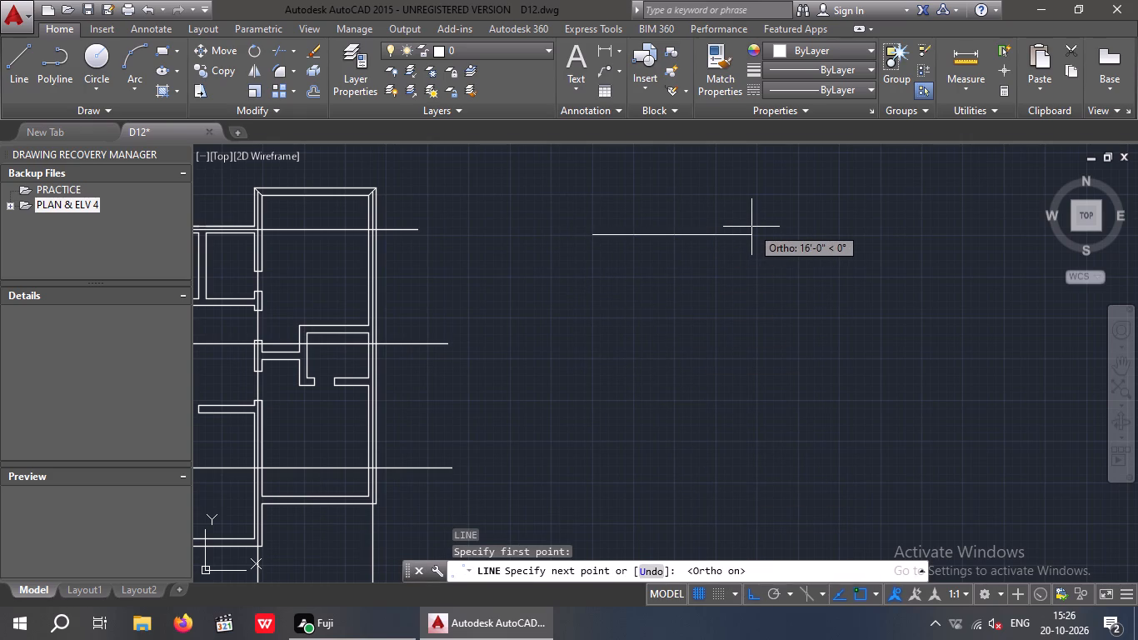
pyautogui.press('9')
pyautogui.hotkey('shift', '"')
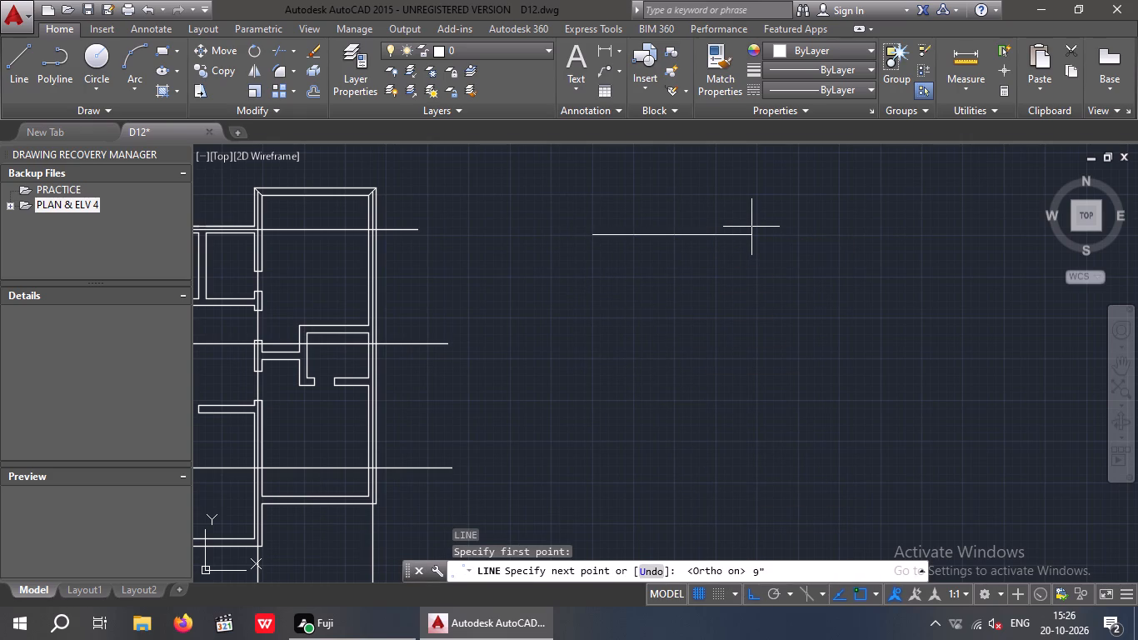
pyautogui.press('Return')
pyautogui.press('9')
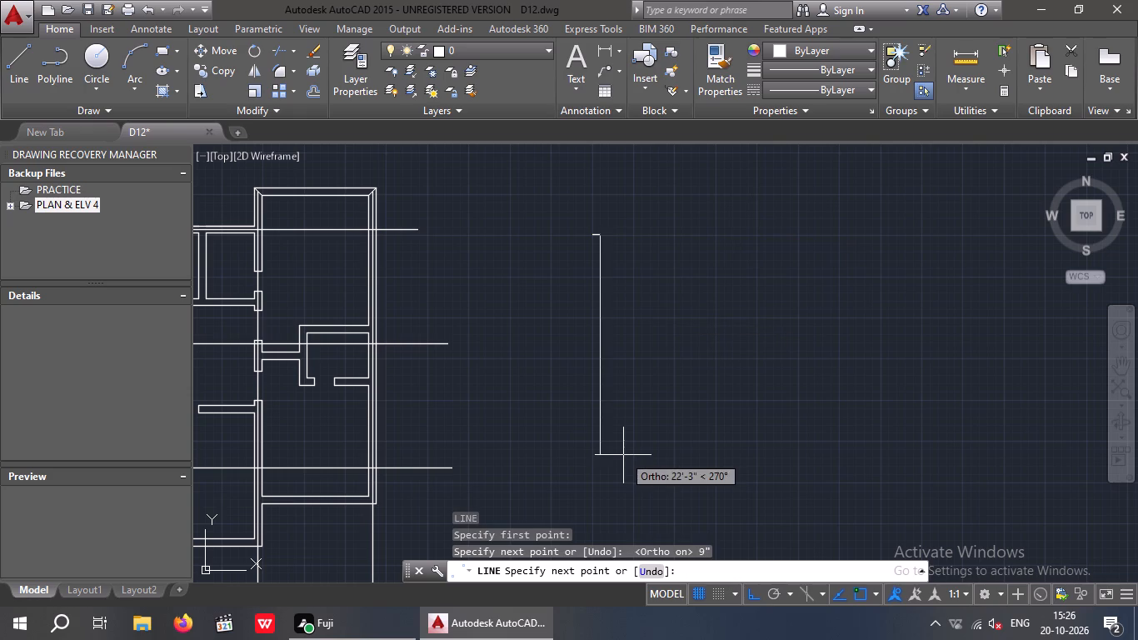
pyautogui.hotkey('shift', '"')
pyautogui.press('Return')
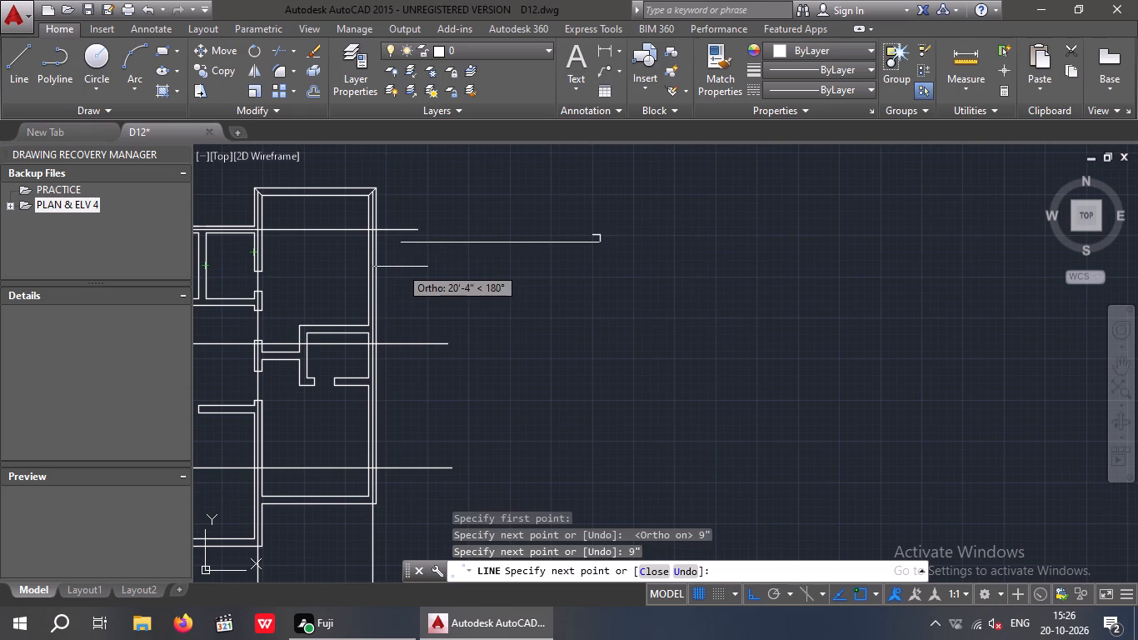
pyautogui.press('9')
pyautogui.hotkey('shift', '"')
pyautogui.press('Return')
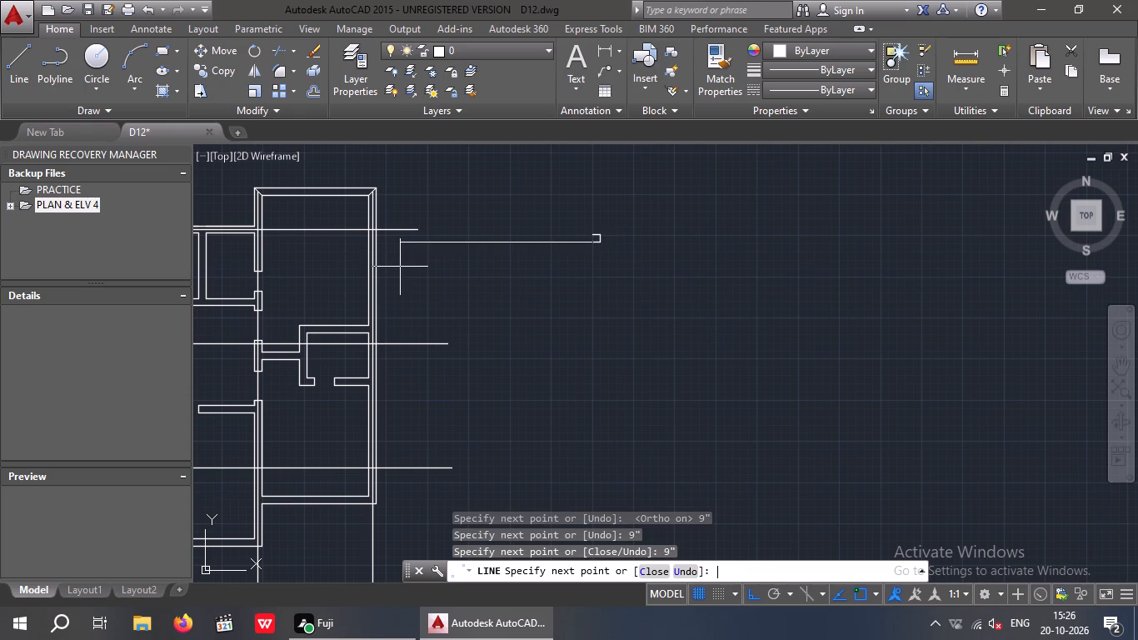
pyautogui.scroll(3, 584, 247)
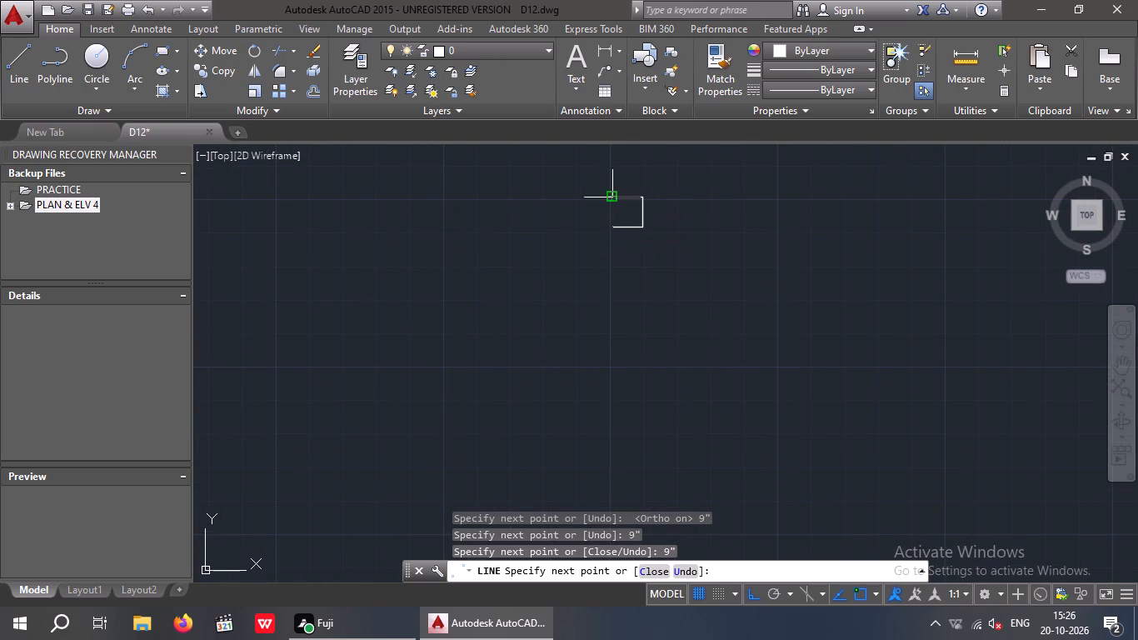
pyautogui.click(611, 202)
pyautogui.press('space')
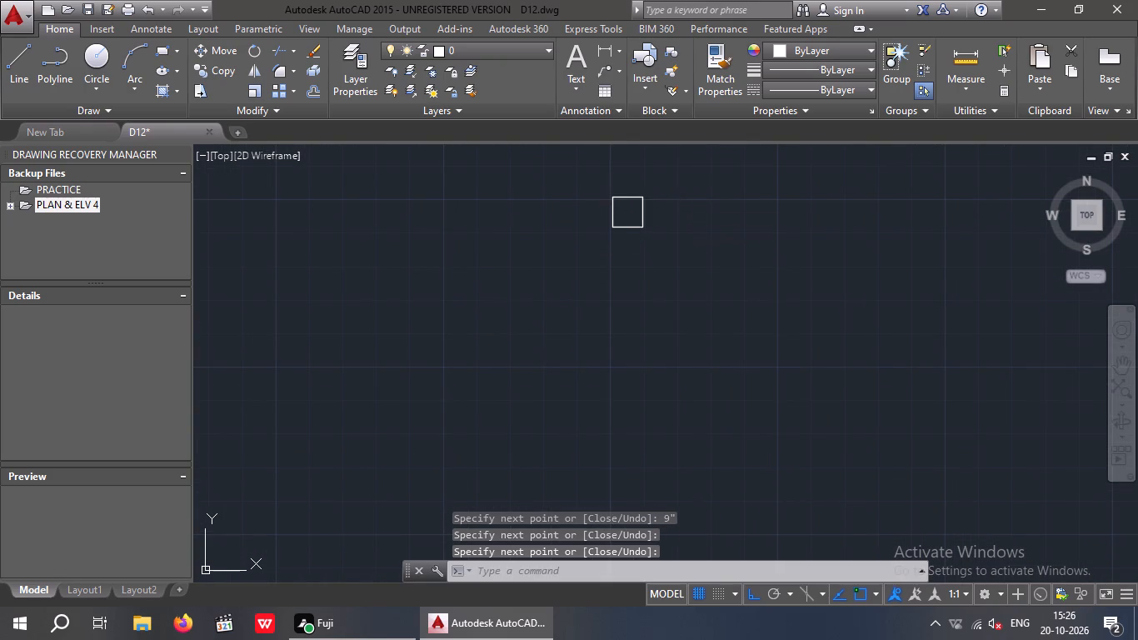
# Draw a vertical line through the square between the midpoints of its top and bottom sides.
pyautogui.scroll(3, 623, 197)
pyautogui.press('space')
pyautogui.moveTo(626, 192); pyautogui.dragTo(631, 264)
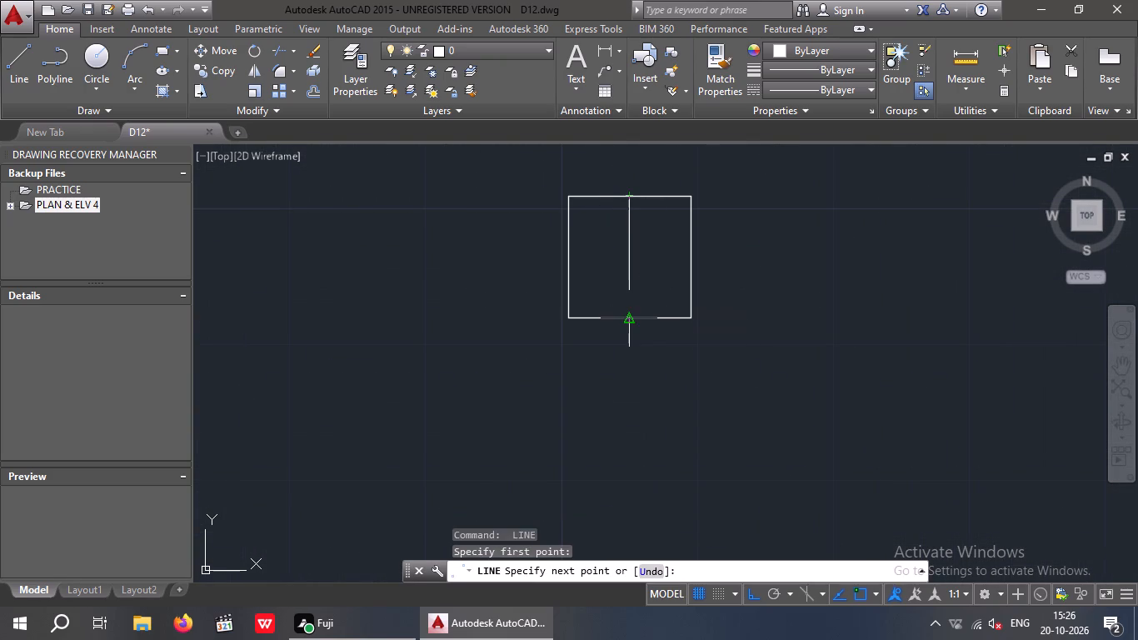
pyautogui.click(627, 320)
pyautogui.press('Escape')
# Draw a horizontal line above the plan, from just left of the first vertical centre line to beyond the right outer wall.
pyautogui.scroll(-4, 705, 272)
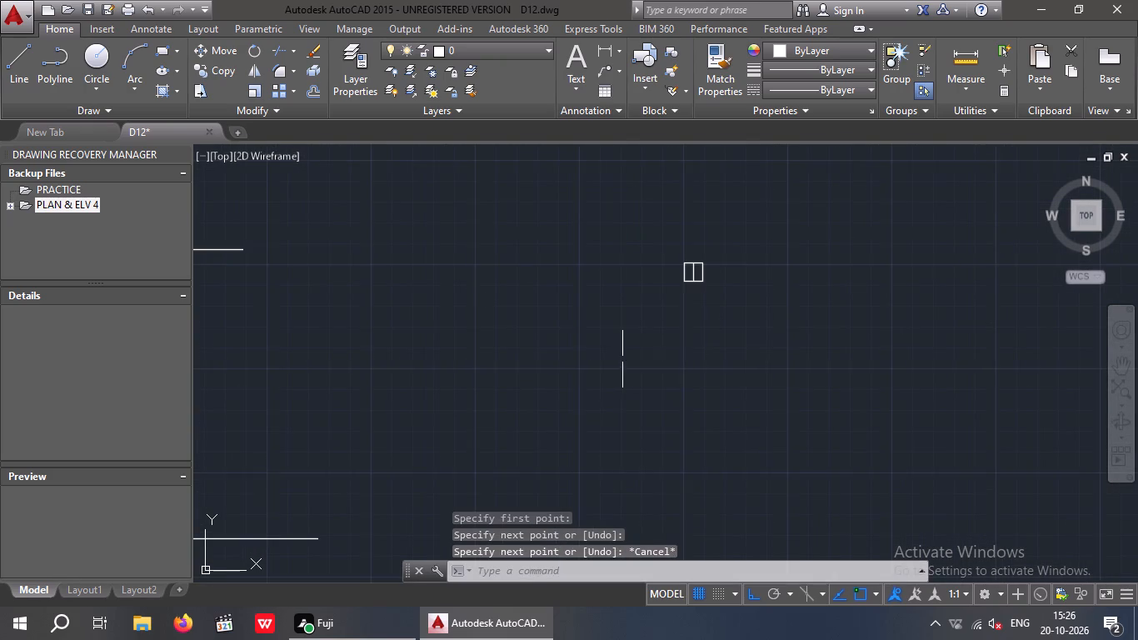
pyautogui.scroll(-2, 621, 359)
pyautogui.scroll(1, 476, 310)
pyautogui.moveTo(548, 344); pyautogui.dragTo(612, 352, button='middle')
pyautogui.scroll(-2, 586, 342)
pyautogui.moveTo(606, 354); pyautogui.dragTo(649, 357, button='middle')
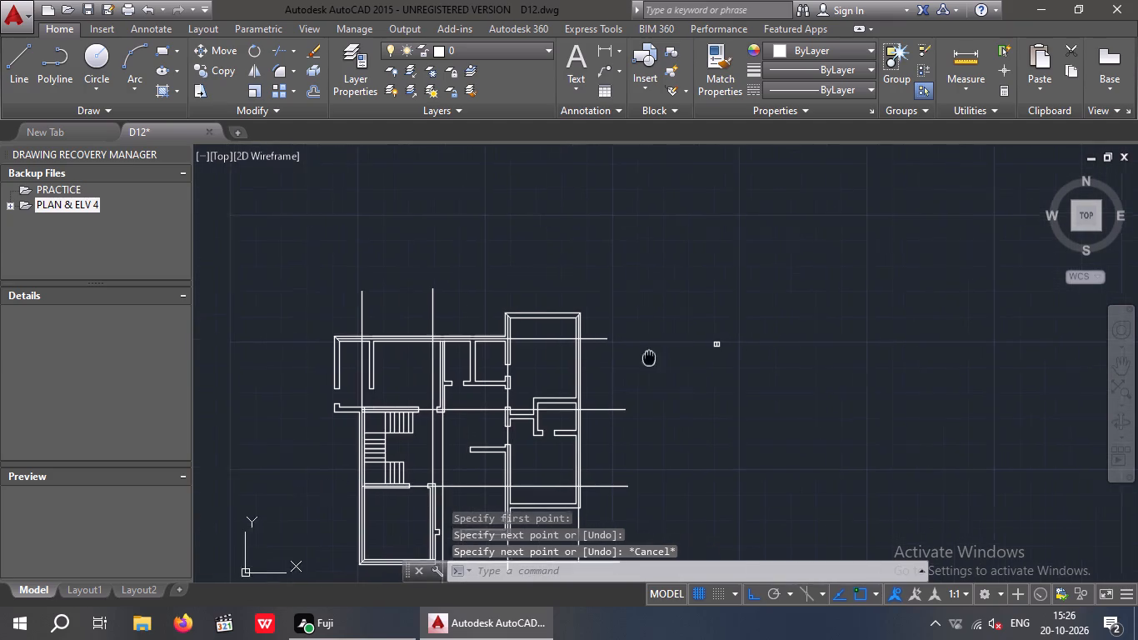
pyautogui.moveTo(649, 357); pyautogui.dragTo(651, 358, button='middle')
pyautogui.click(10, 61)
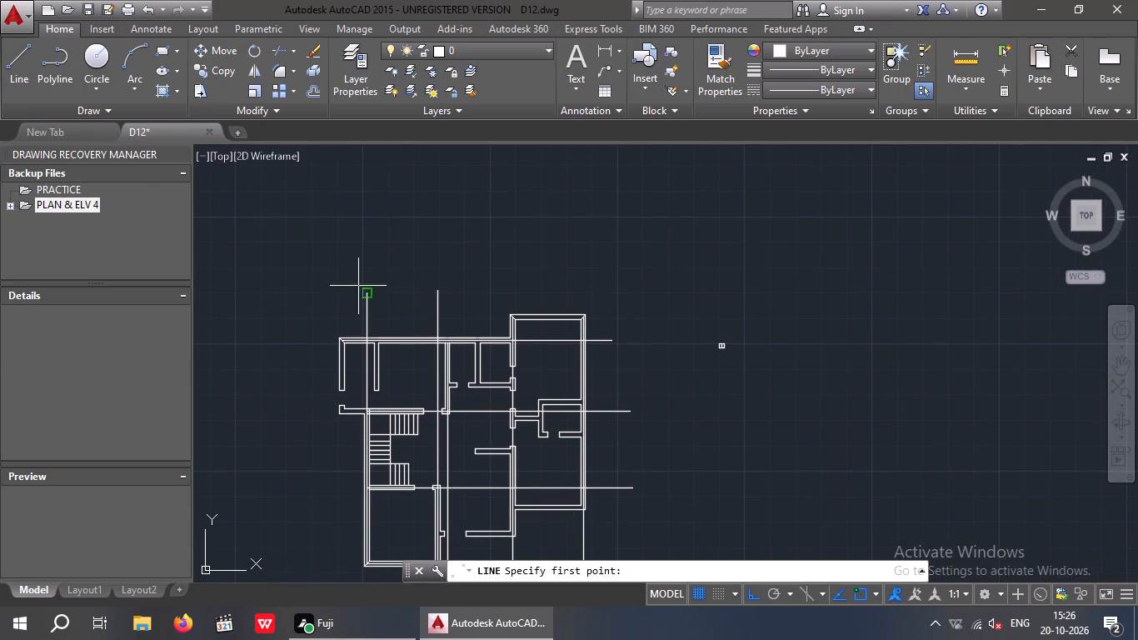
pyautogui.click(355, 302)
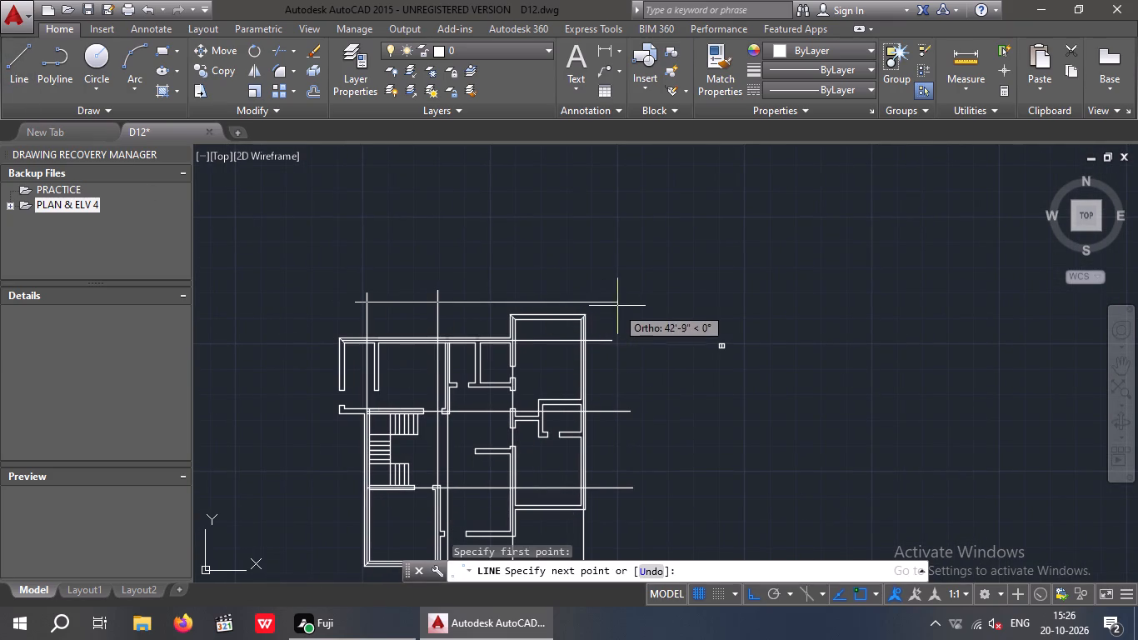
pyautogui.click(631, 294)
pyautogui.press('Escape')
pyautogui.press('Escape')
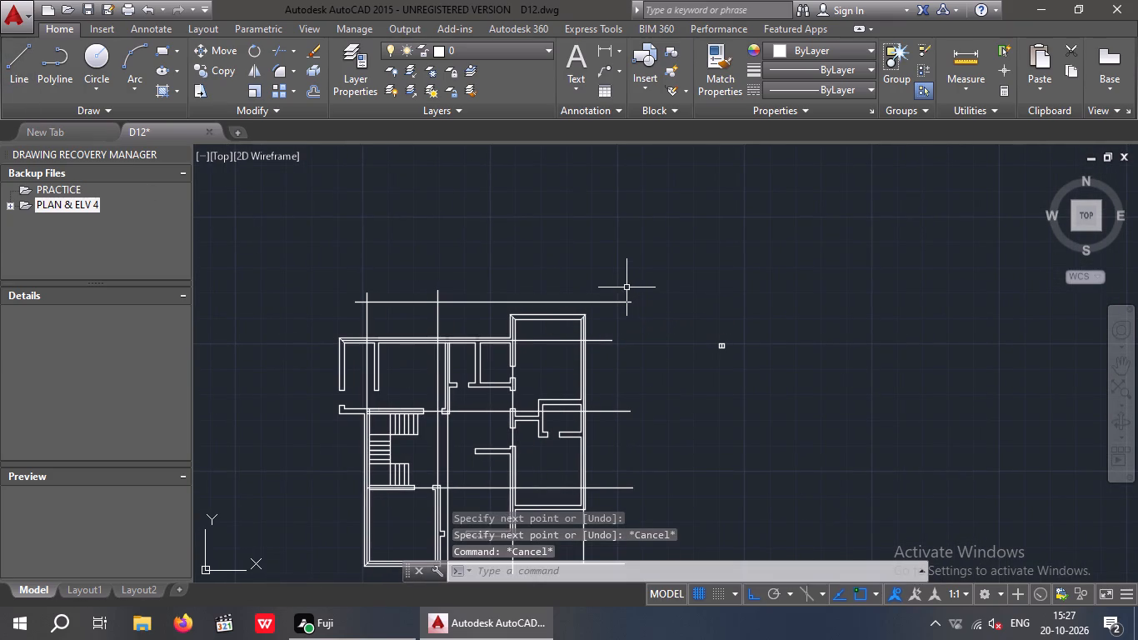
pyautogui.press('Escape')
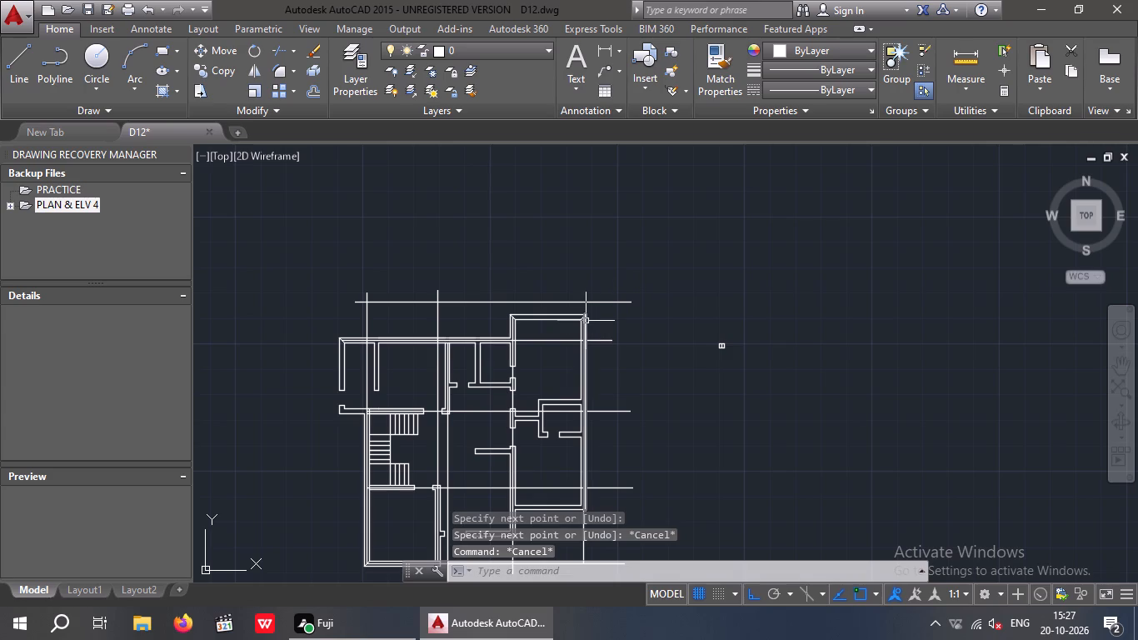
# Extend the two right-hand vertical centre lines, through the upper-right room's side walls, up to the horizontal line above the plan.
pyautogui.press('e')
pyautogui.write('X')
pyautogui.press('space')
pyautogui.press('space')
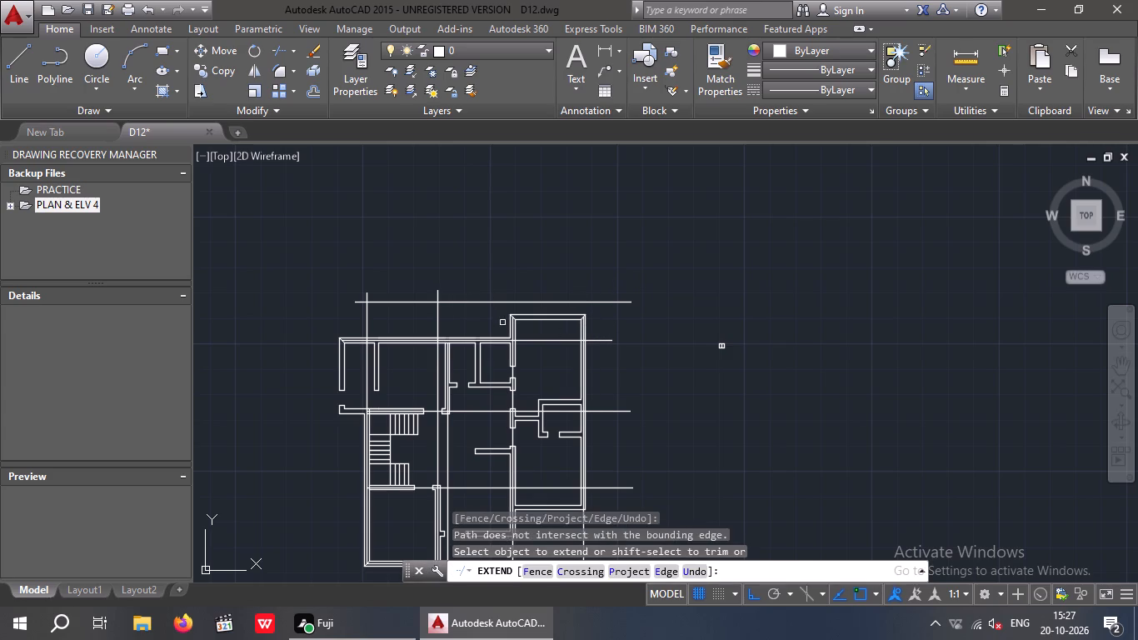
pyautogui.scroll(4, 507, 327)
pyautogui.click(524, 307)
pyautogui.click(524, 293)
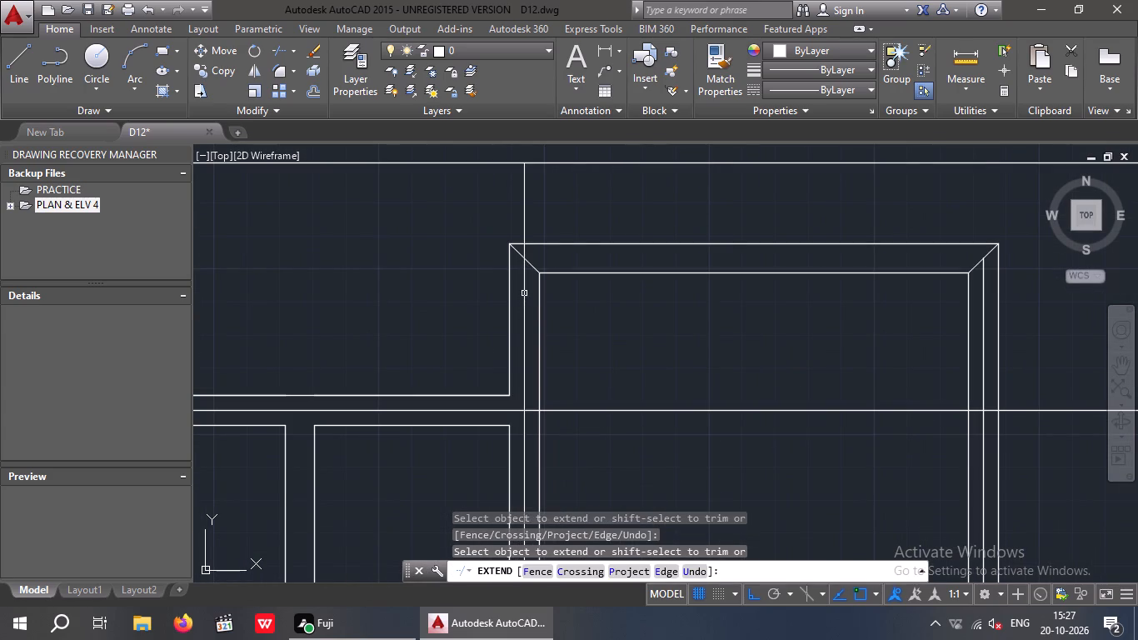
pyautogui.scroll(-2, 633, 319)
pyautogui.scroll(2, 772, 315)
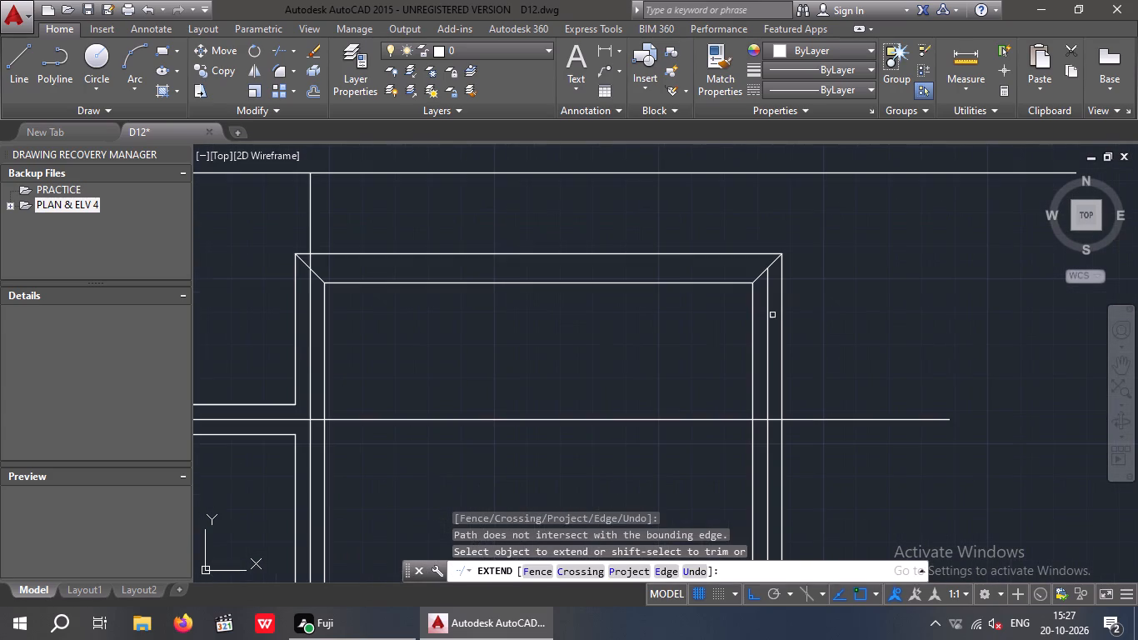
pyautogui.click(767, 301)
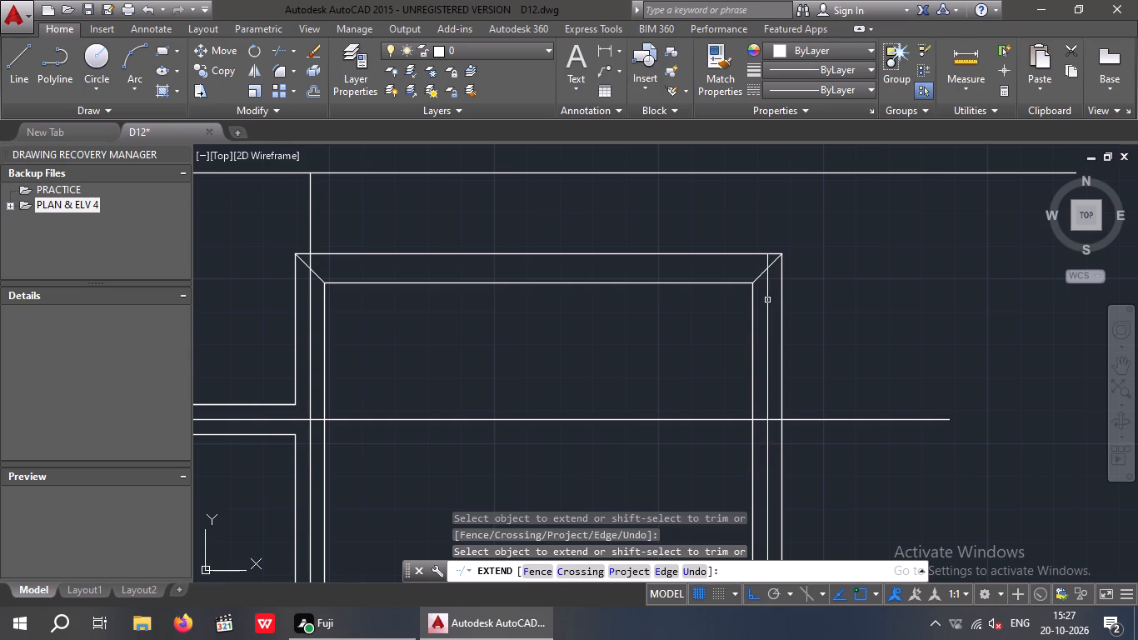
pyautogui.click(767, 293)
pyautogui.scroll(-2, 766, 284)
pyautogui.press('Escape')
pyautogui.press('Escape')
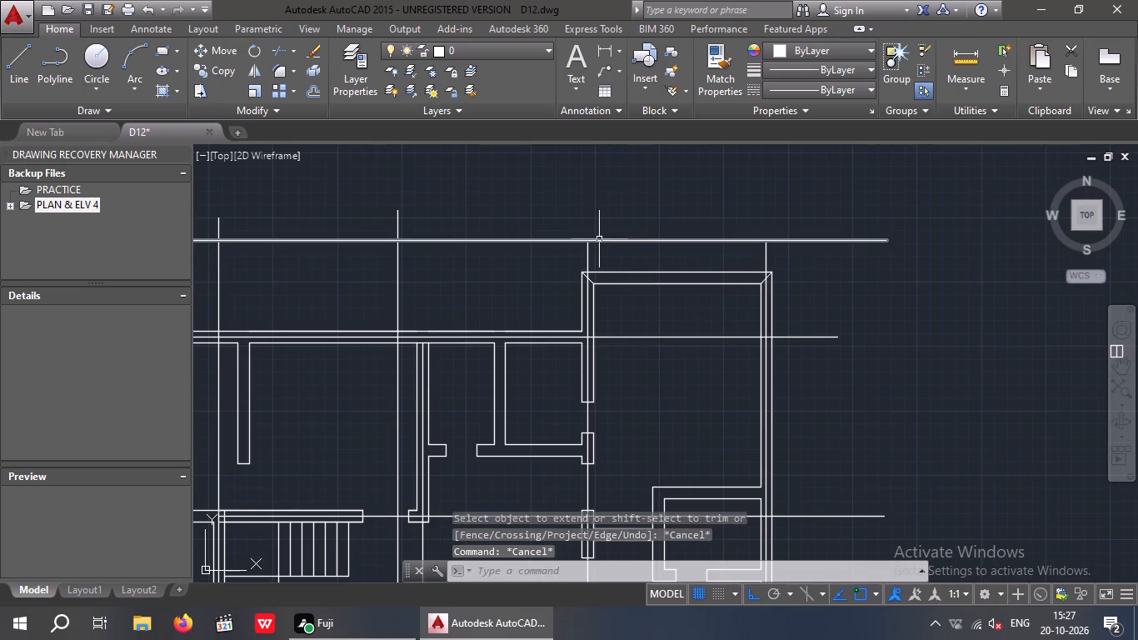
# Trim the upper ends of the two left-hand vertical centre lines back to the horizontal line above the plan.
pyautogui.press('t')
pyautogui.press('r')
pyautogui.press('space')
pyautogui.press('space')
pyautogui.moveTo(442, 207); pyautogui.dragTo(309, 229)
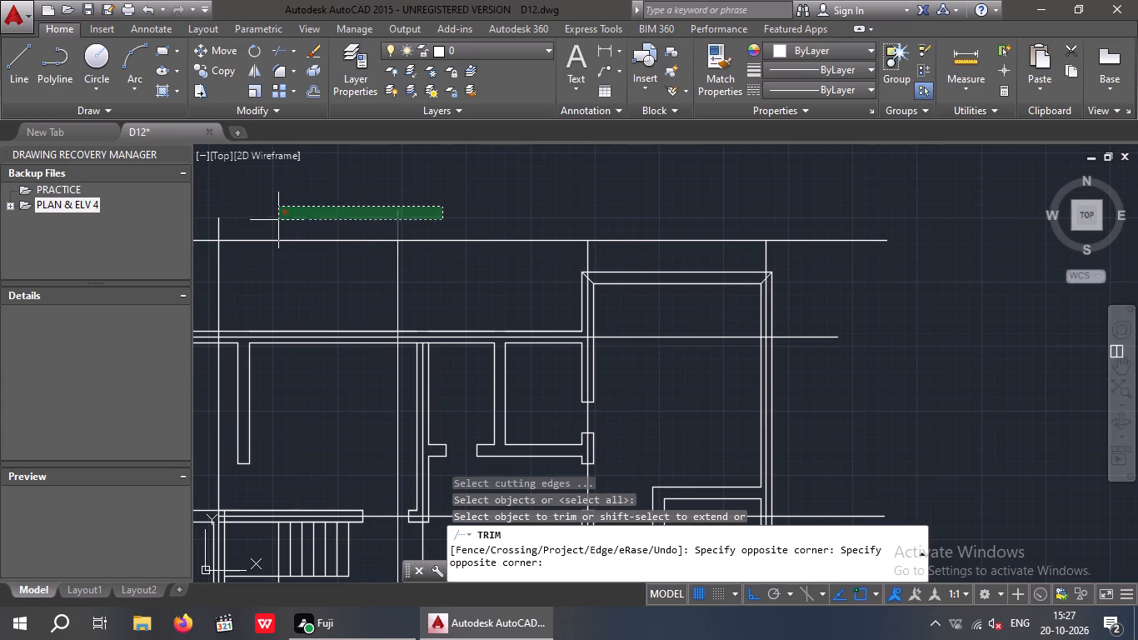
pyautogui.click(197, 222)
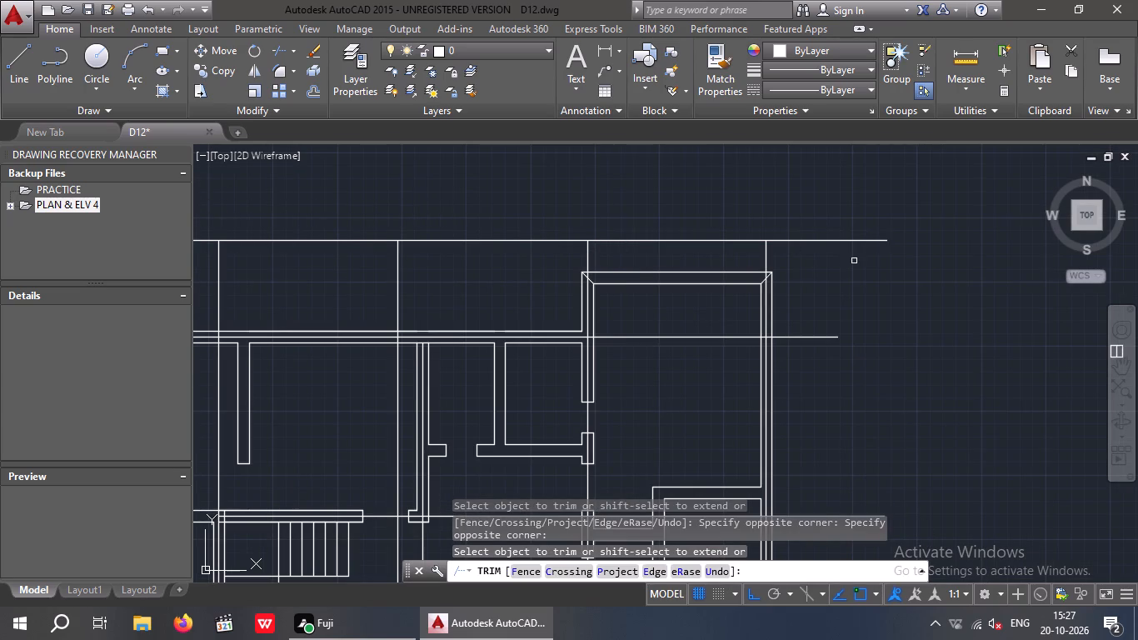
pyautogui.press('Escape')
# Erase the horizontal guide line above the plan.
pyautogui.moveTo(858, 271); pyautogui.dragTo(846, 263)
pyautogui.click(812, 227)
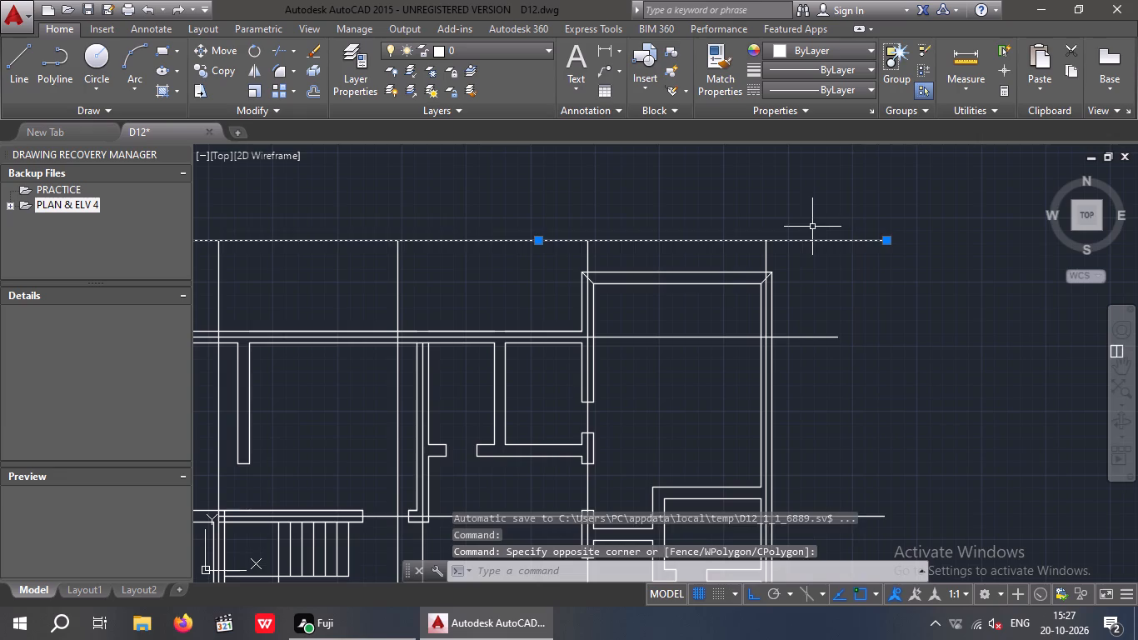
pyautogui.press('Delete')
pyautogui.scroll(-2, 808, 222)
pyautogui.moveTo(854, 296); pyautogui.dragTo(785, 242, button='middle')
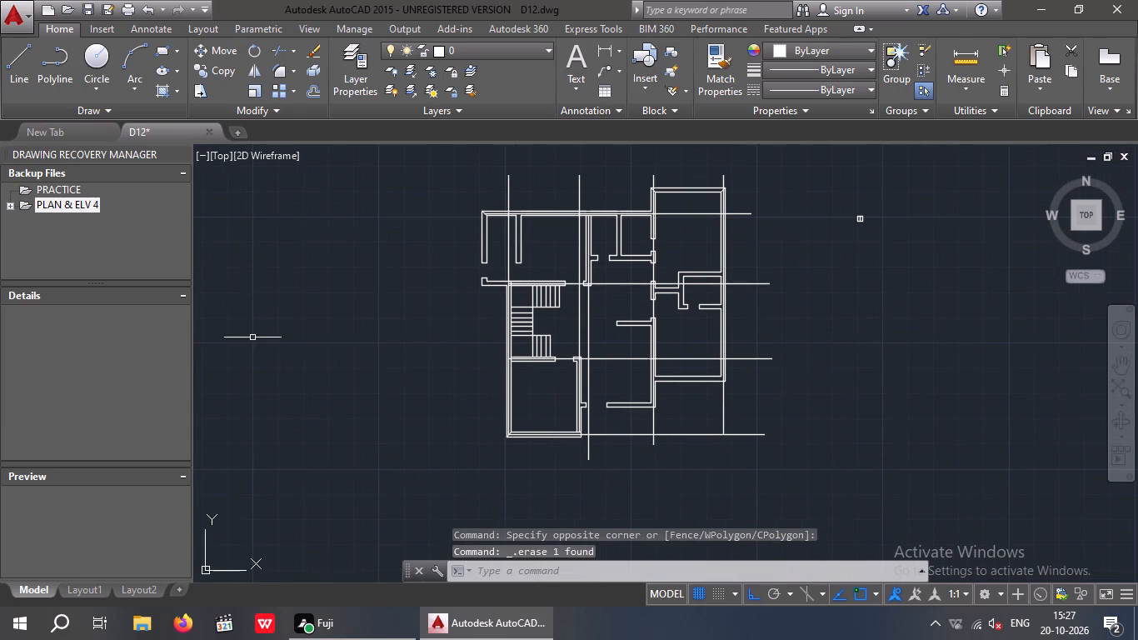
# Draw a horizontal guide in two pieces, rightward and leftward from the longest vertical centre line's lower end, spanning beyond the plan's width.
pyautogui.click(6, 57)
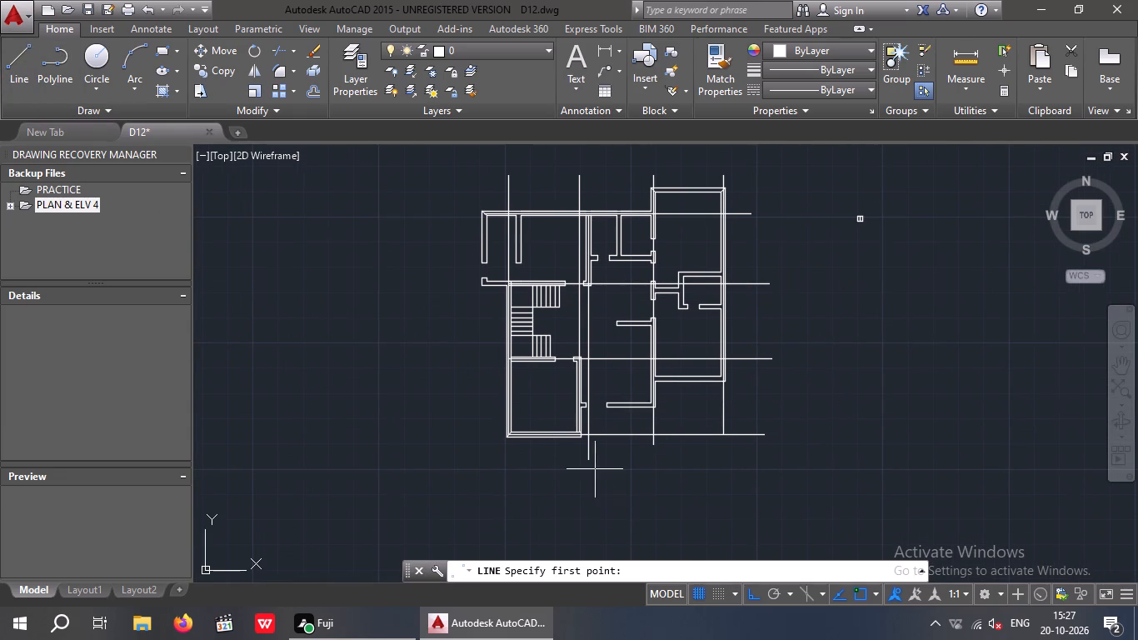
pyautogui.moveTo(587, 459); pyautogui.dragTo(597, 462)
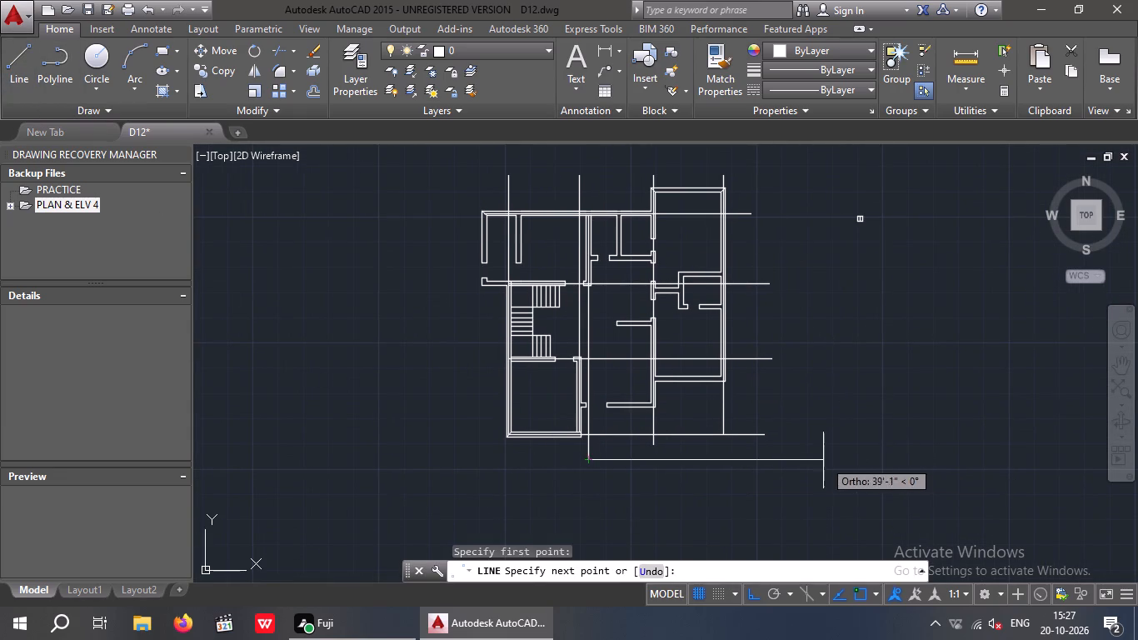
pyautogui.click(816, 459)
pyautogui.press('space')
pyautogui.press('space')
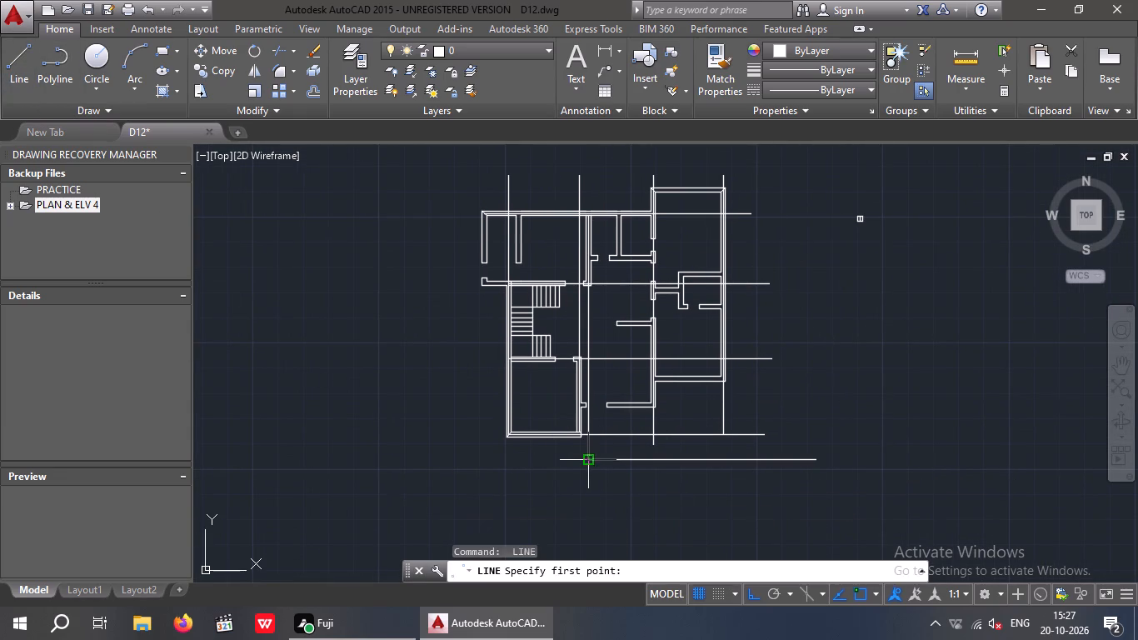
pyautogui.moveTo(590, 463); pyautogui.dragTo(533, 467)
pyautogui.click(394, 457)
pyautogui.press('Escape')
pyautogui.press('Escape')
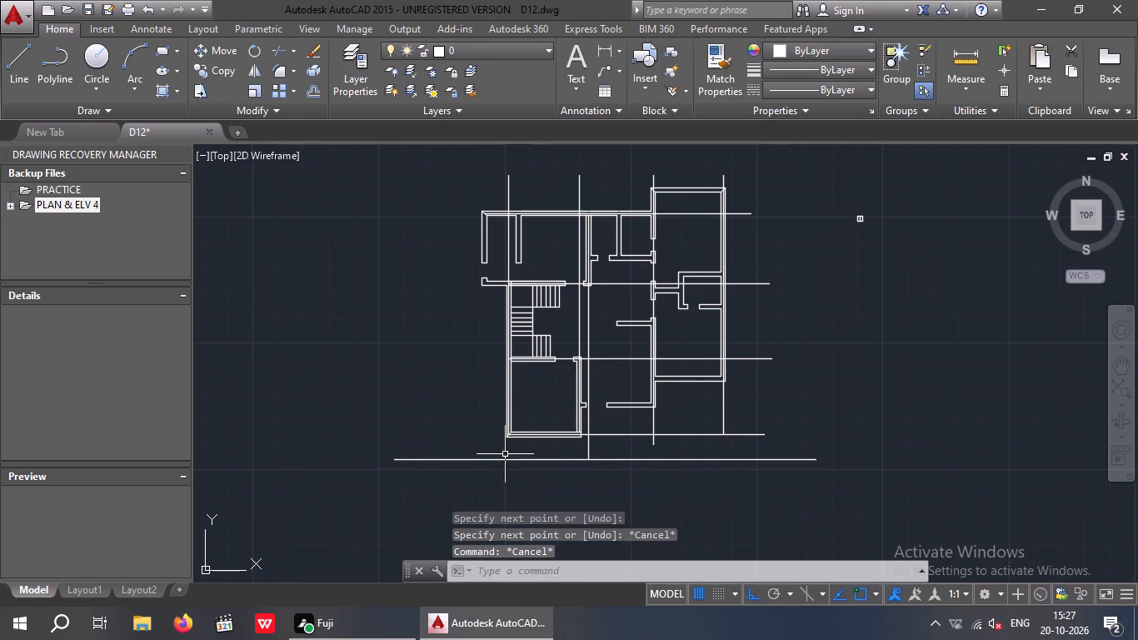
# Extend the left outer wall's centre line and the two right-hand vertical centre lines down to the guide below the plan.
pyautogui.scroll(3, 514, 451)
pyautogui.press('e')
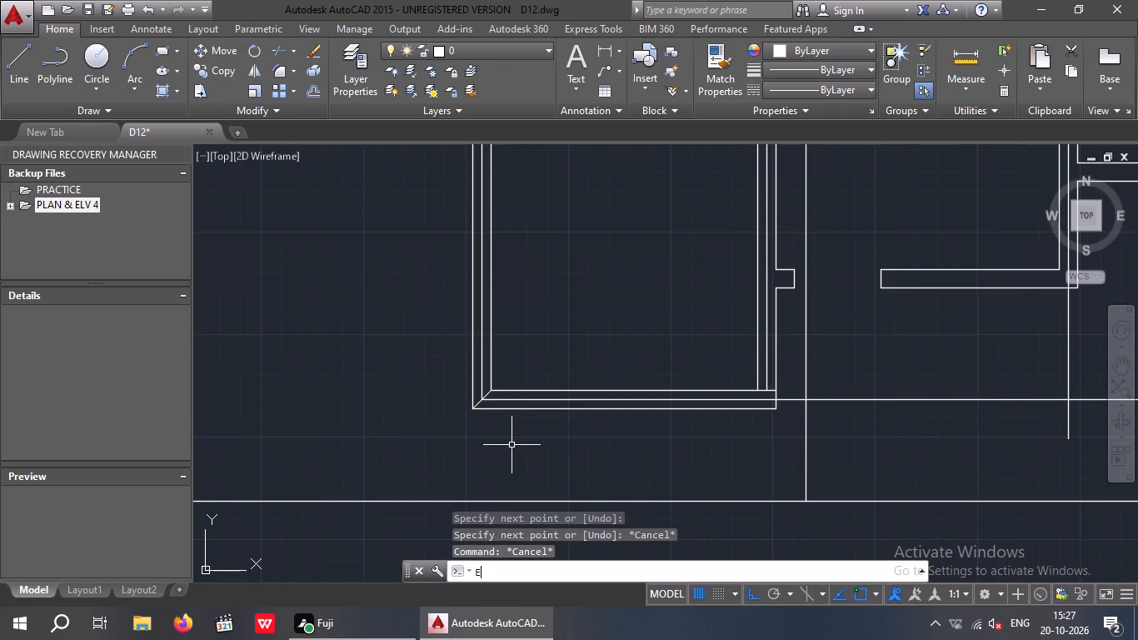
pyautogui.write('X')
pyautogui.press('space')
pyautogui.press('space')
pyautogui.click(482, 366)
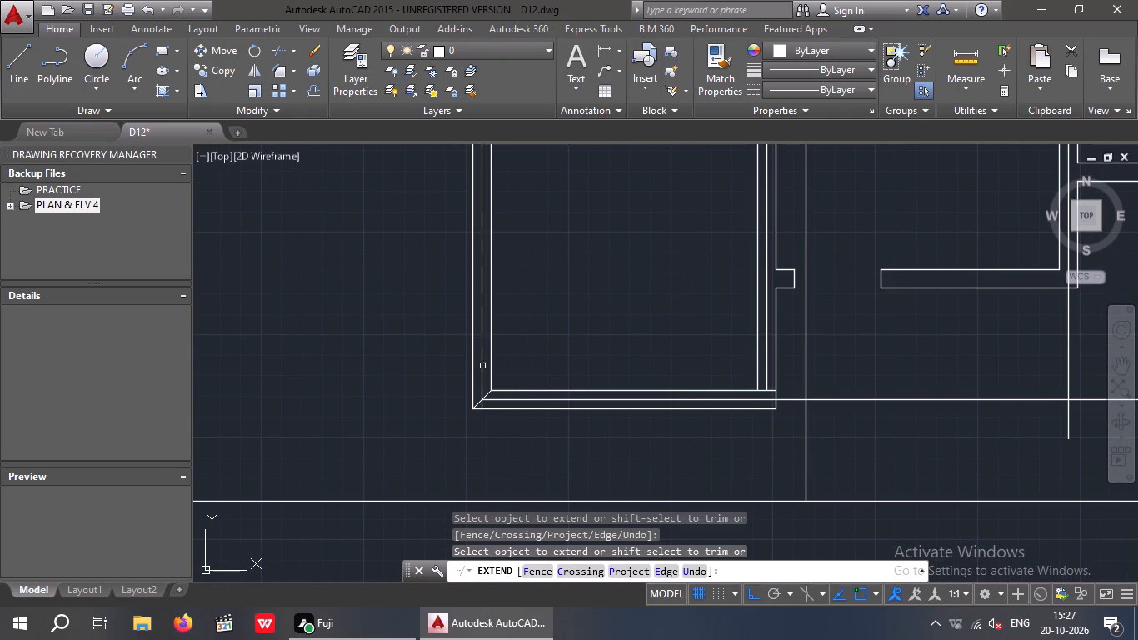
pyautogui.click(481, 367)
pyautogui.scroll(-2, 602, 356)
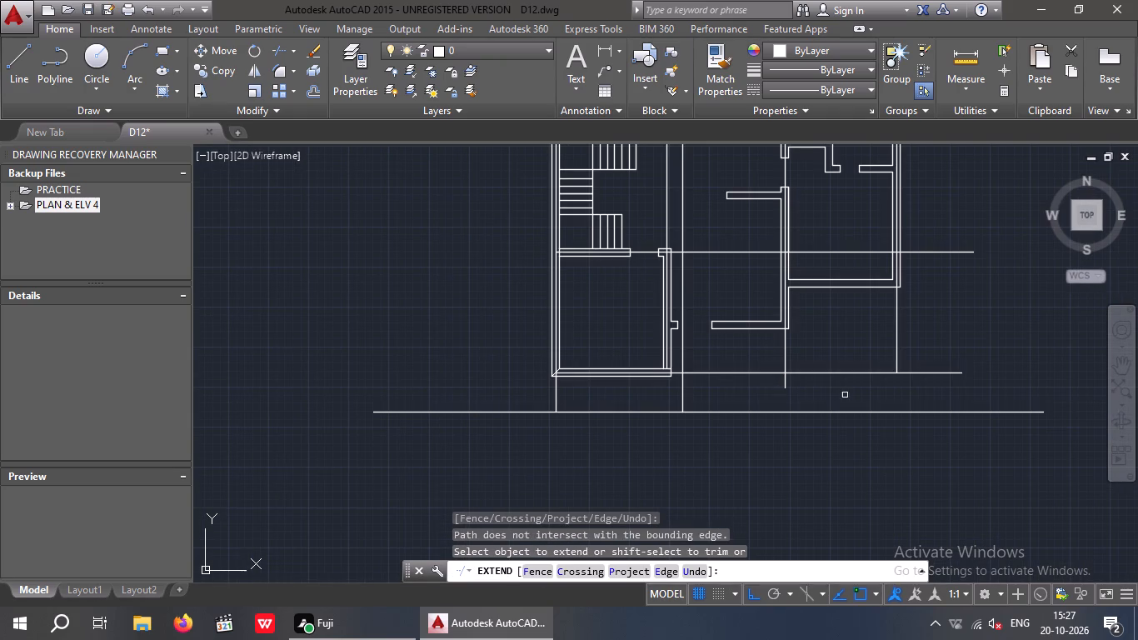
pyautogui.click(786, 358)
pyautogui.click(896, 353)
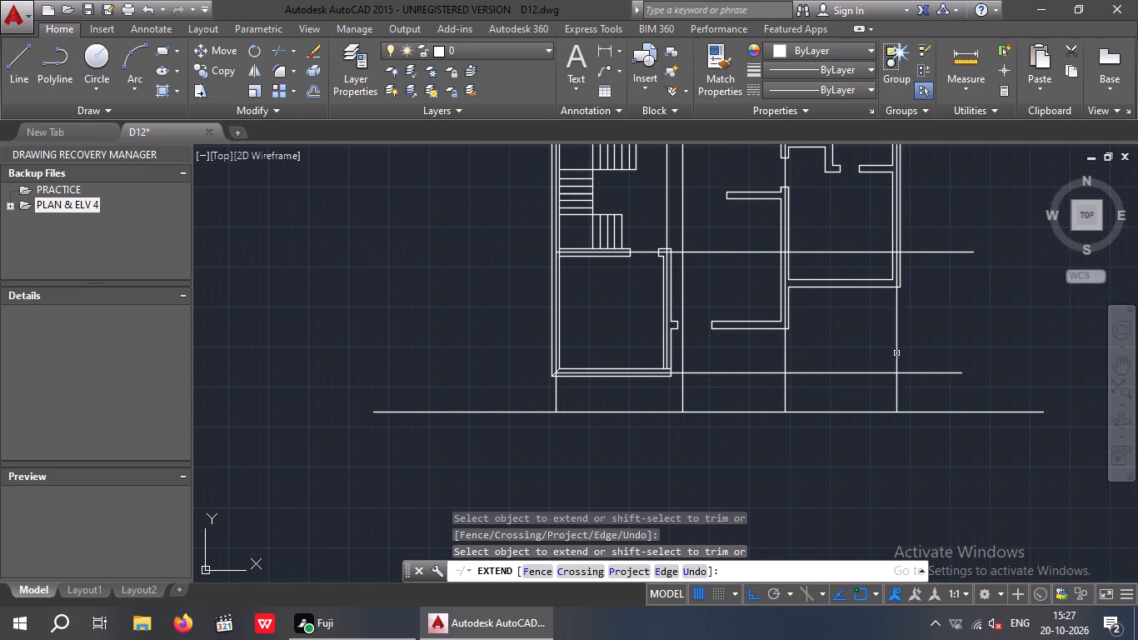
pyautogui.press('Escape')
# Erase both pieces of the horizontal guide line below the plan.
pyautogui.moveTo(627, 466); pyautogui.dragTo(616, 461)
pyautogui.click(600, 397)
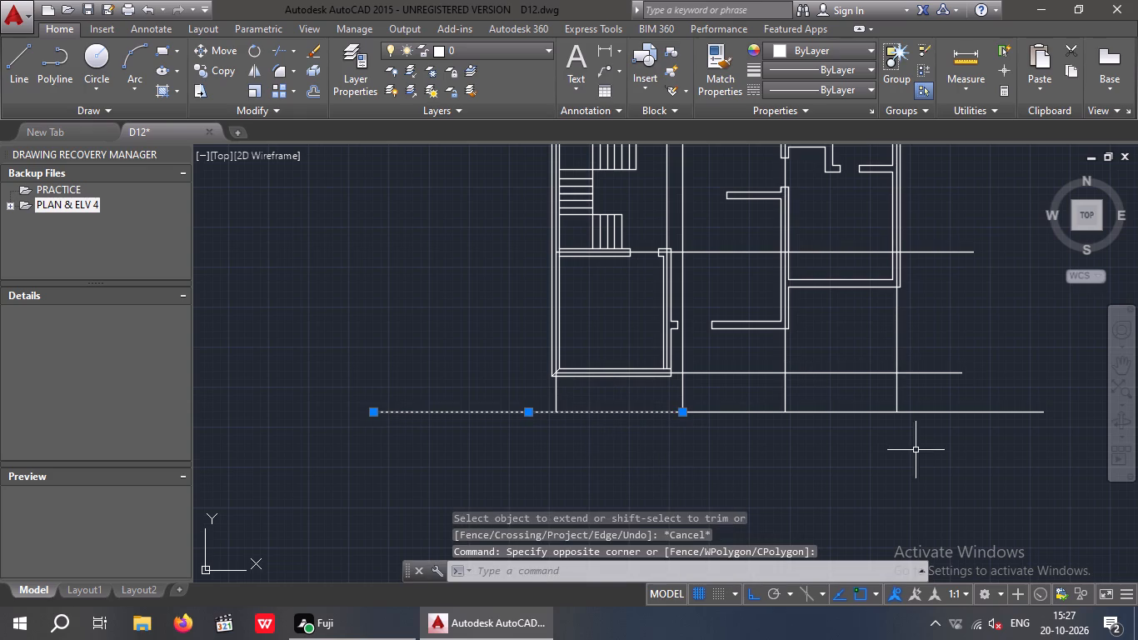
pyautogui.moveTo(911, 452); pyautogui.dragTo(875, 449)
pyautogui.click(843, 432)
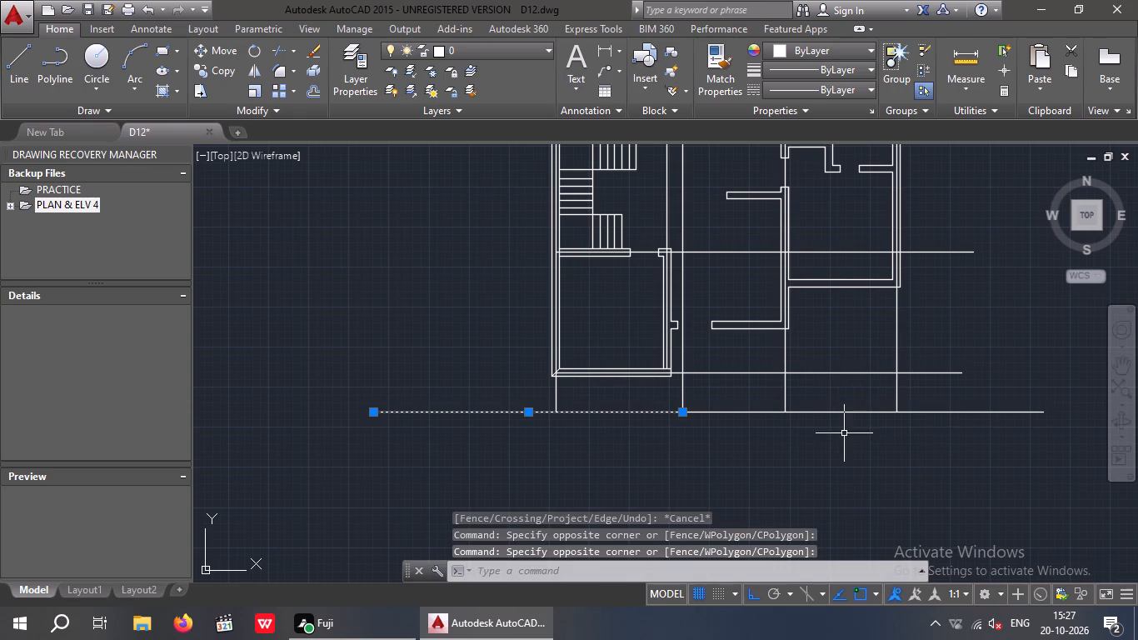
pyautogui.click(839, 432)
pyautogui.click(823, 400)
pyautogui.press('Delete')
pyautogui.scroll(-2, 820, 430)
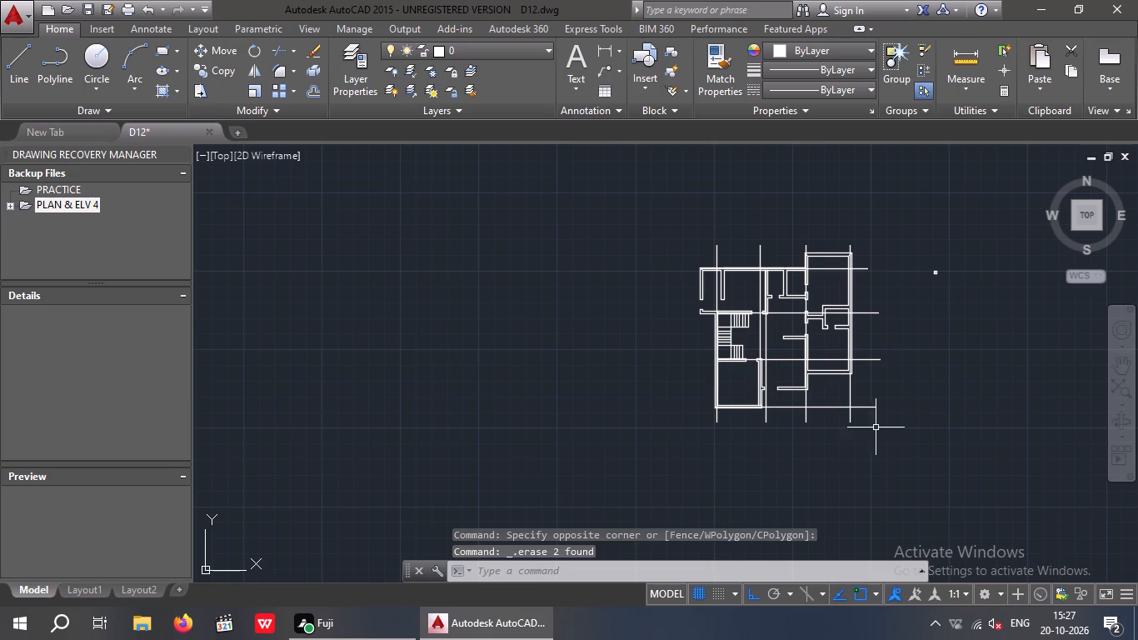
# Draw a vertical guide line right of the plan, from the top horizontal centre line to below the bottom one.
pyautogui.click(12, 62)
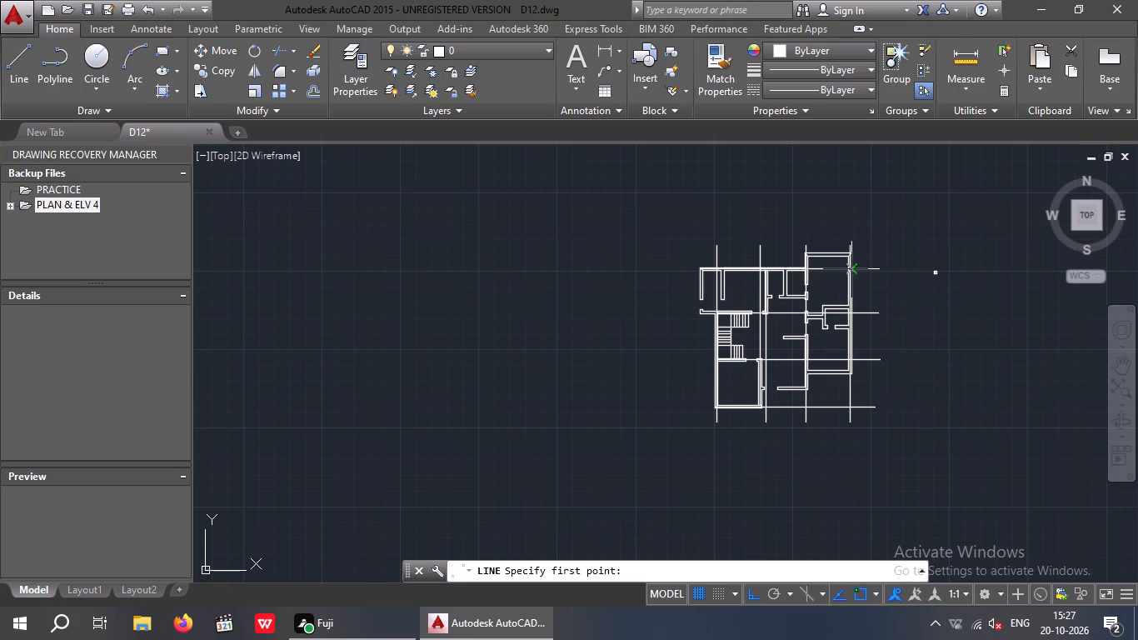
pyautogui.scroll(2, 864, 267)
pyautogui.click(872, 273)
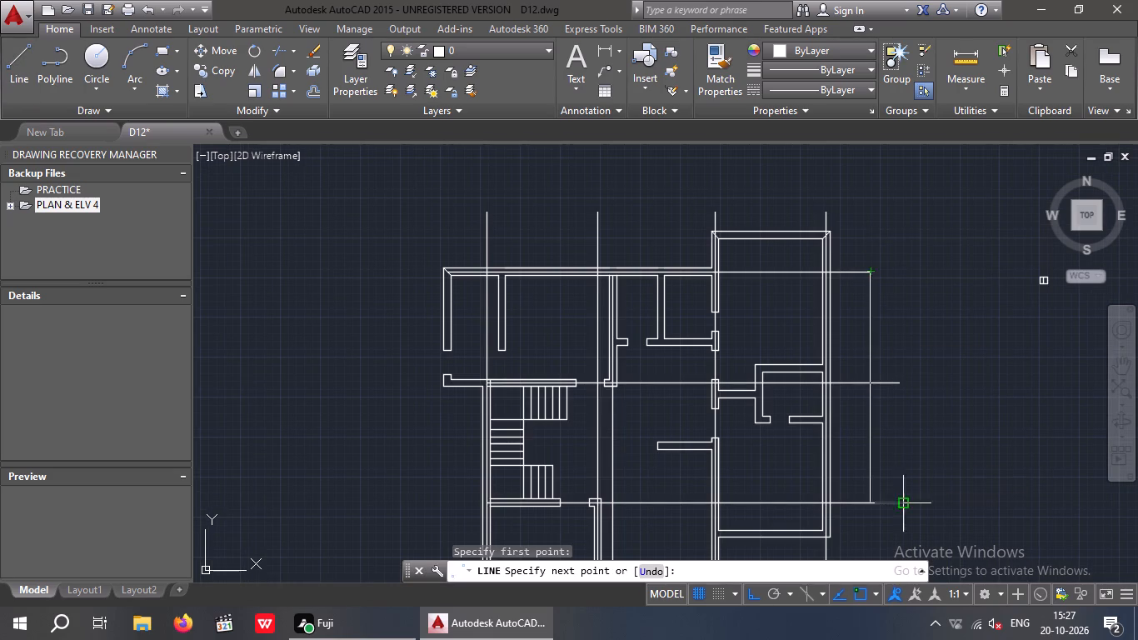
pyautogui.moveTo(901, 449); pyautogui.dragTo(885, 354, button='middle')
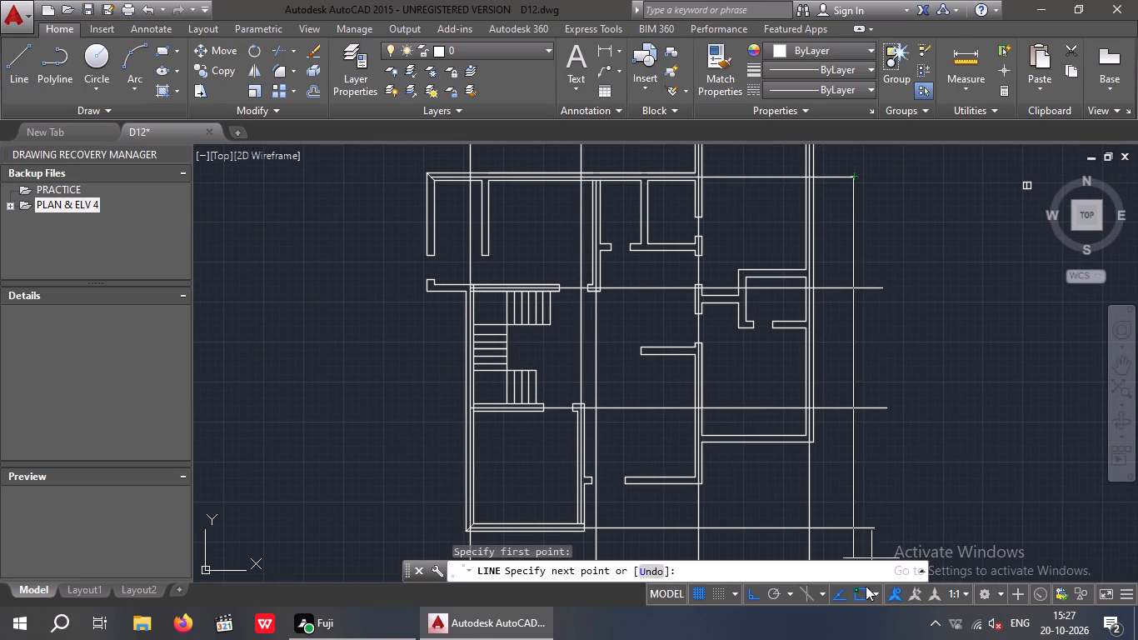
pyautogui.moveTo(886, 507); pyautogui.dragTo(868, 387, button='middle')
pyautogui.click(848, 436)
pyautogui.press('Escape')
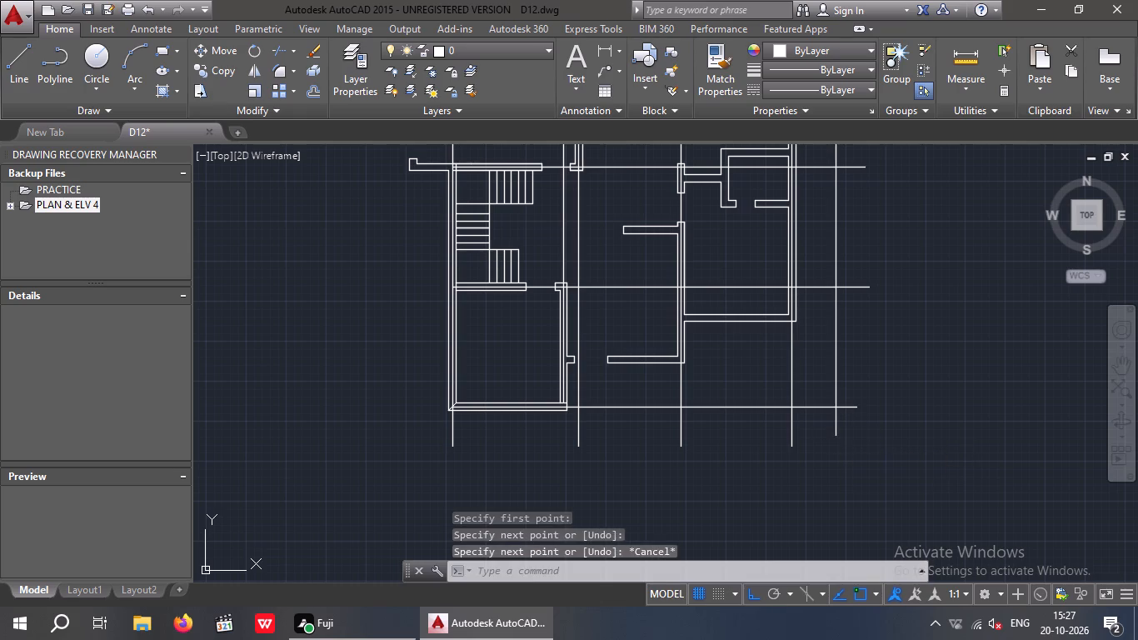
pyautogui.press('Escape')
# Trim the right ends of the horizontal centre lines that project beyond the vertical guide line.
pyautogui.write('TR')
pyautogui.press('space')
pyautogui.press('space')
pyautogui.click(886, 437)
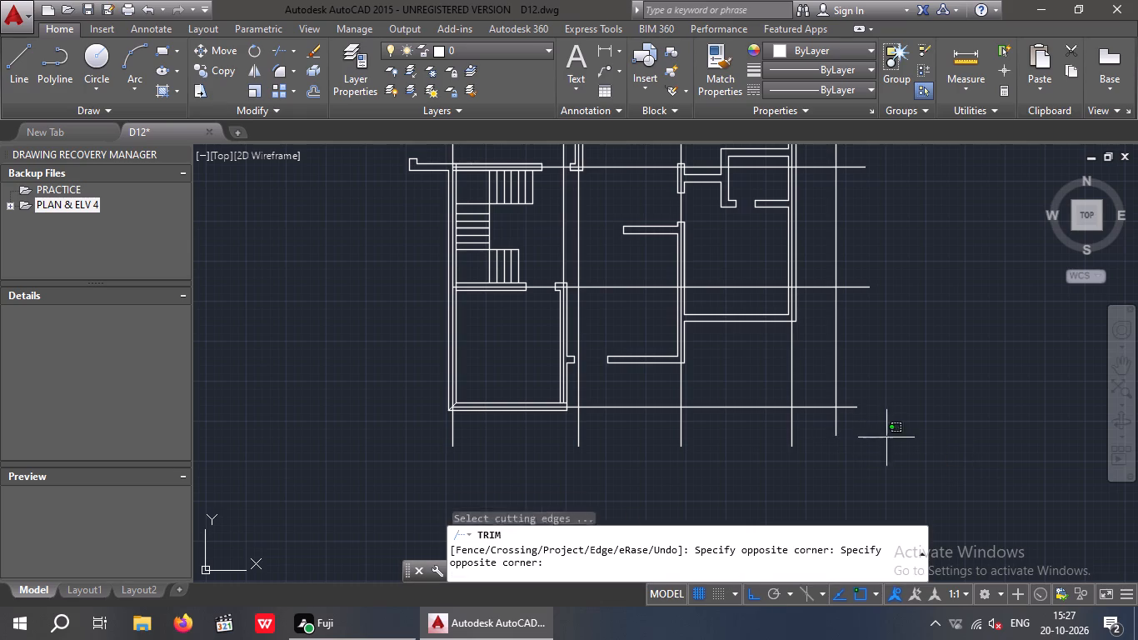
pyautogui.click(848, 365)
pyautogui.moveTo(871, 368); pyautogui.dragTo(832, 495, button='middle')
pyautogui.moveTo(862, 488); pyautogui.dragTo(845, 474)
pyautogui.click(817, 277)
pyautogui.scroll(-2, 820, 285)
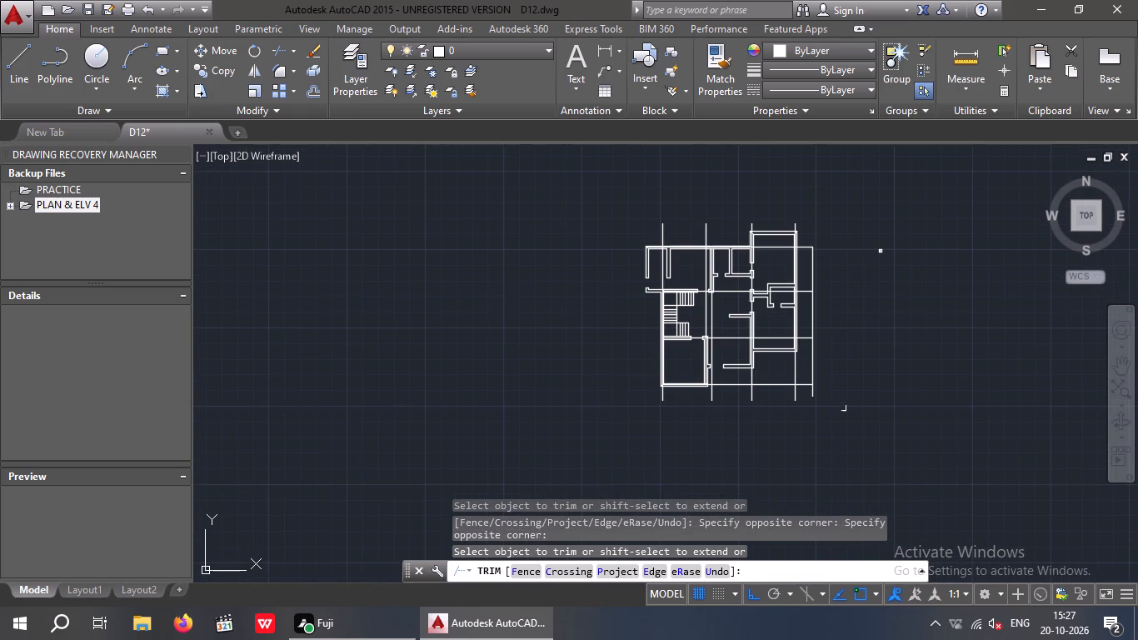
pyautogui.press('Escape')
pyautogui.press('Escape')
# Erase the vertical guide line right of the plan.
pyautogui.scroll(2, 819, 377)
pyautogui.moveTo(848, 323); pyautogui.dragTo(818, 359)
pyautogui.click(784, 368)
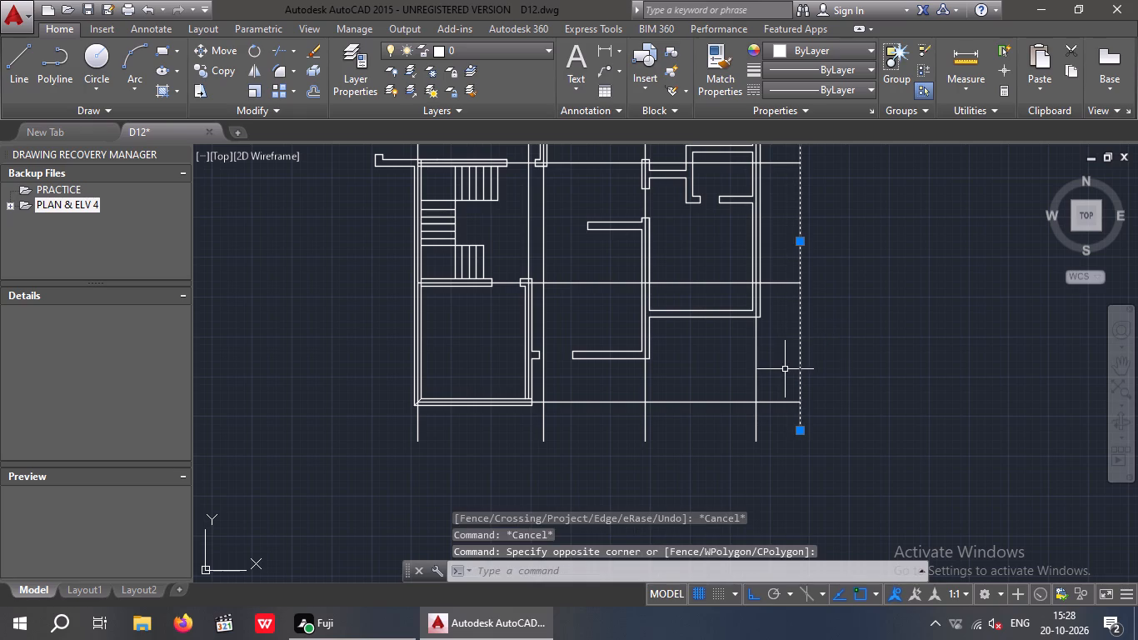
pyautogui.press('Delete')
pyautogui.scroll(-2, 836, 396)
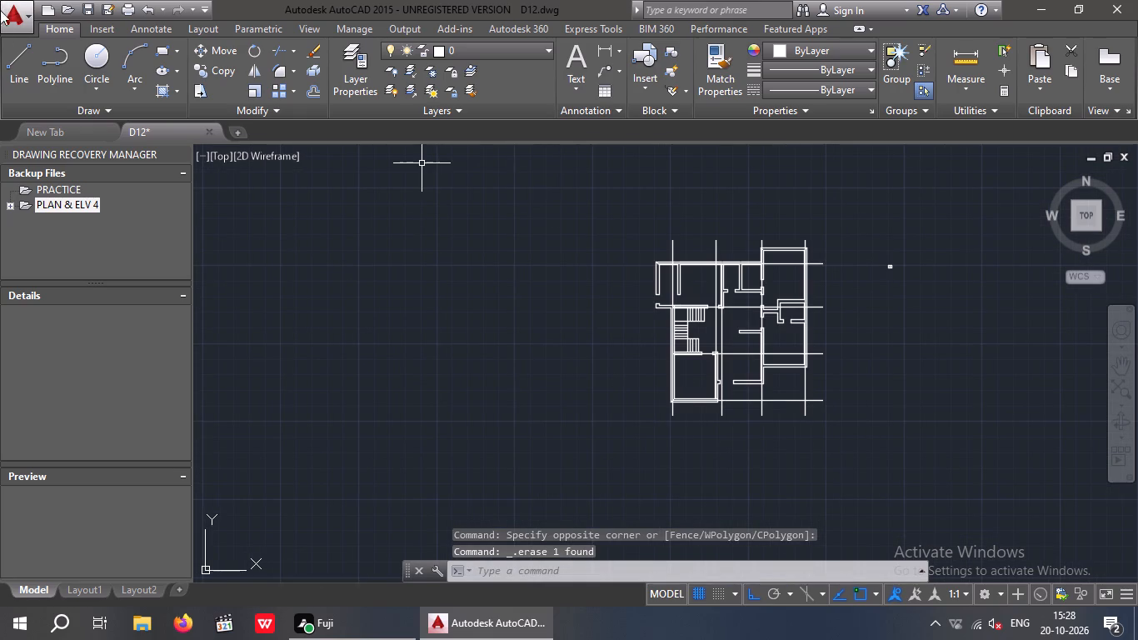
# Draw a vertical guide line just left of the plan, from above the top-left wall corner to below the bottom wall.
pyautogui.click(18, 56)
pyautogui.scroll(2, 624, 249)
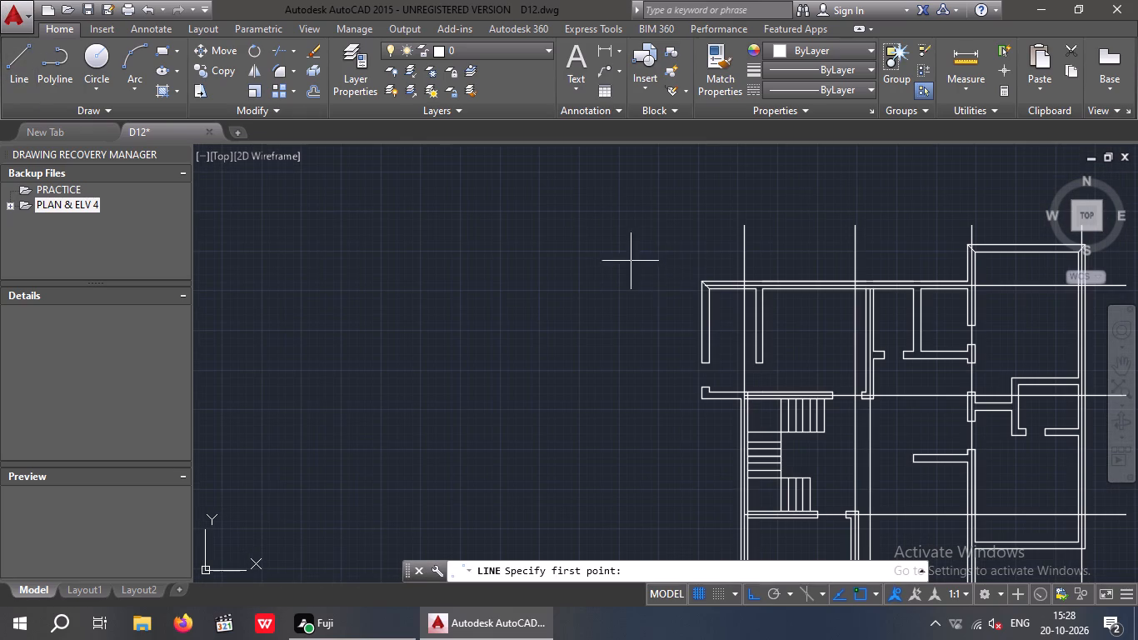
pyautogui.click(681, 249)
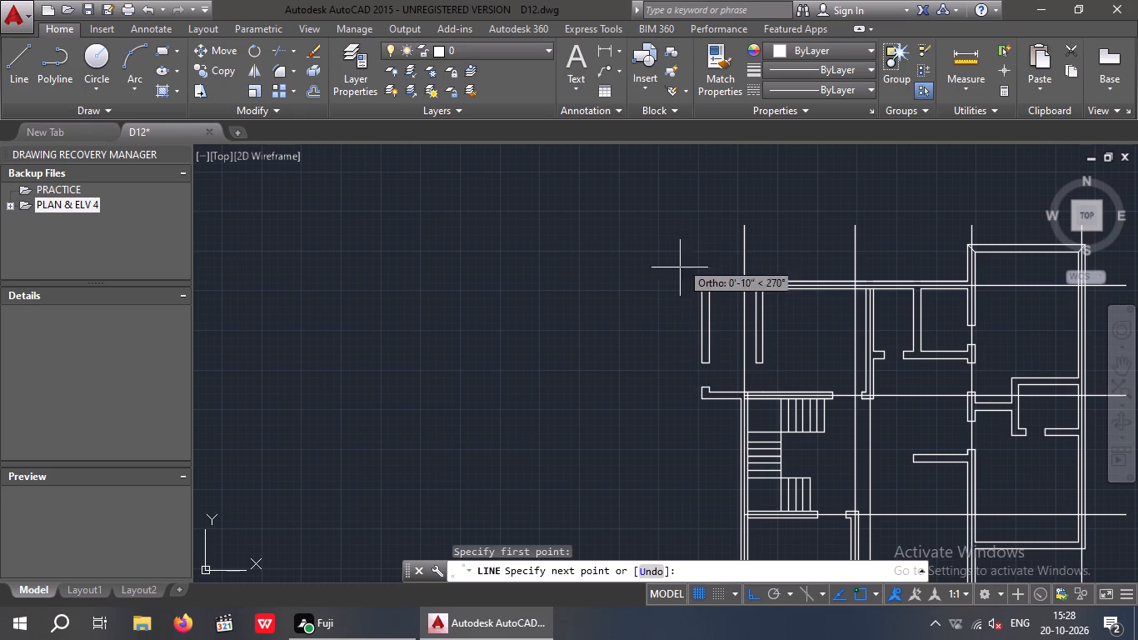
pyautogui.moveTo(677, 341); pyautogui.dragTo(678, 190, button='middle')
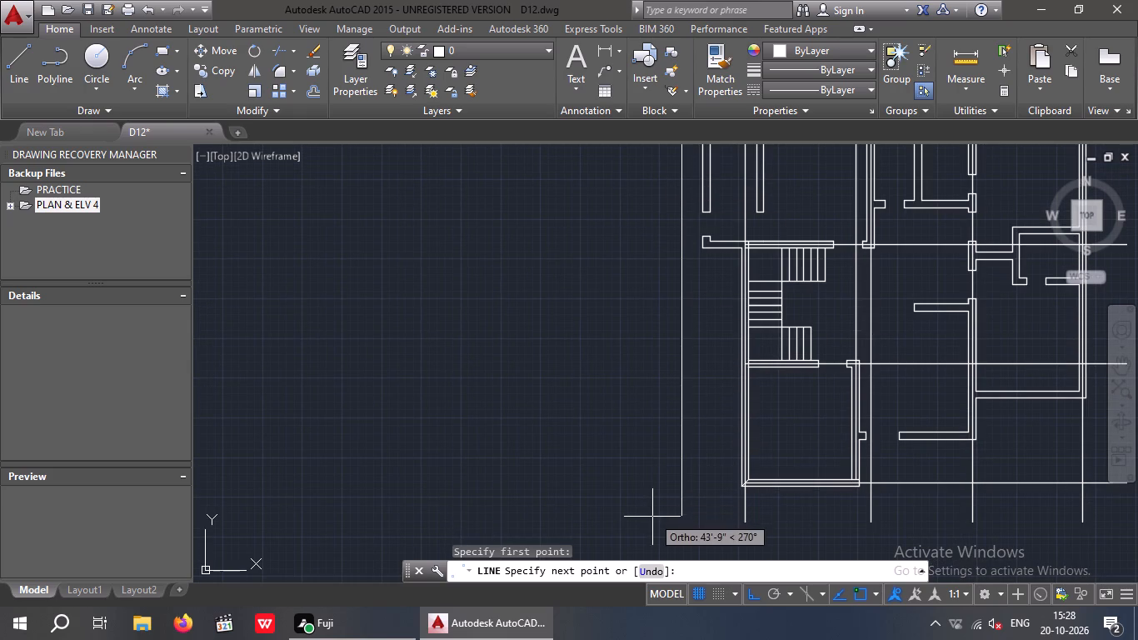
pyautogui.click(654, 527)
pyautogui.press('Escape')
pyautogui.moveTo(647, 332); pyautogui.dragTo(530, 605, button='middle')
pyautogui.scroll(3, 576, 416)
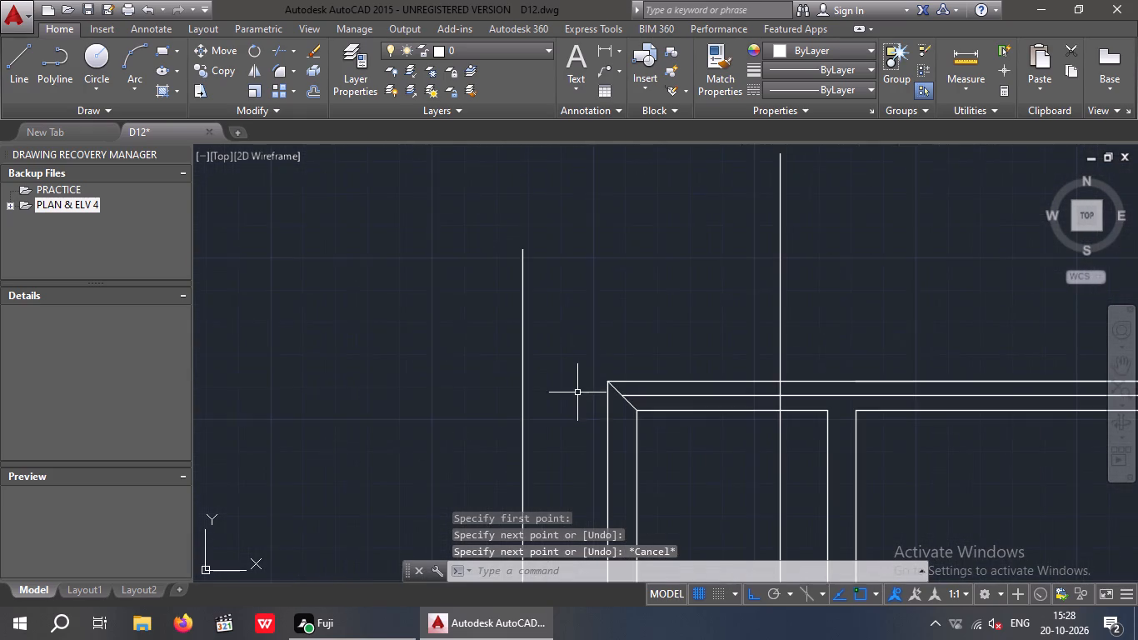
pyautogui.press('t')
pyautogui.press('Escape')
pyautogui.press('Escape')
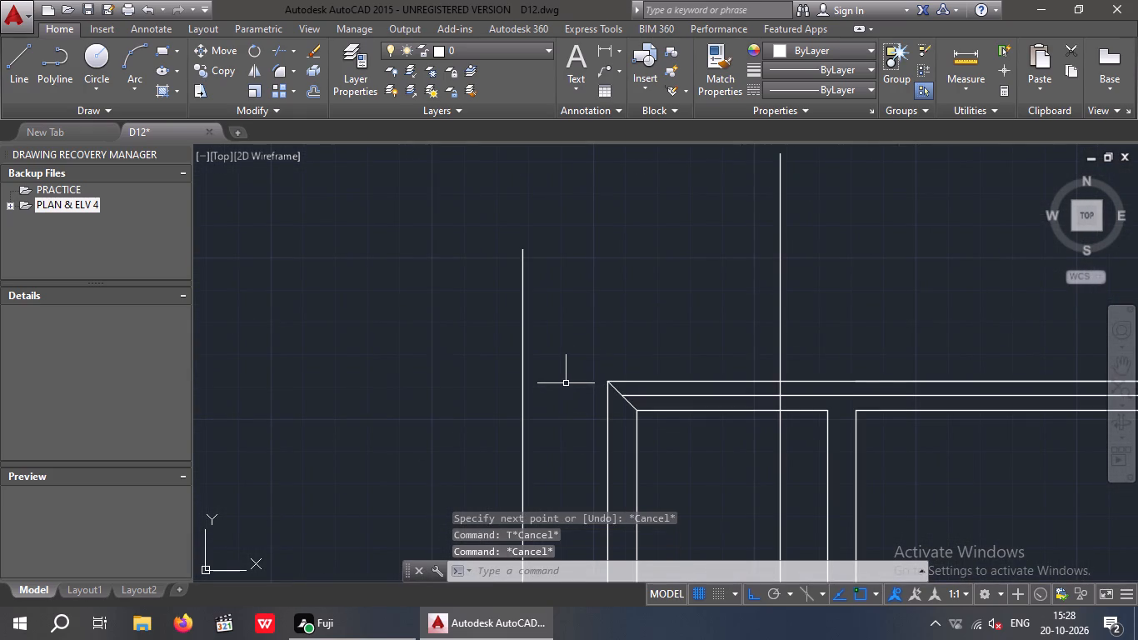
# Extend the left ends of the top horizontal centre line and the one above the stairs to the vertical guide line.
pyautogui.press('e')
pyautogui.write('X')
pyautogui.press('space')
pyautogui.press('space')
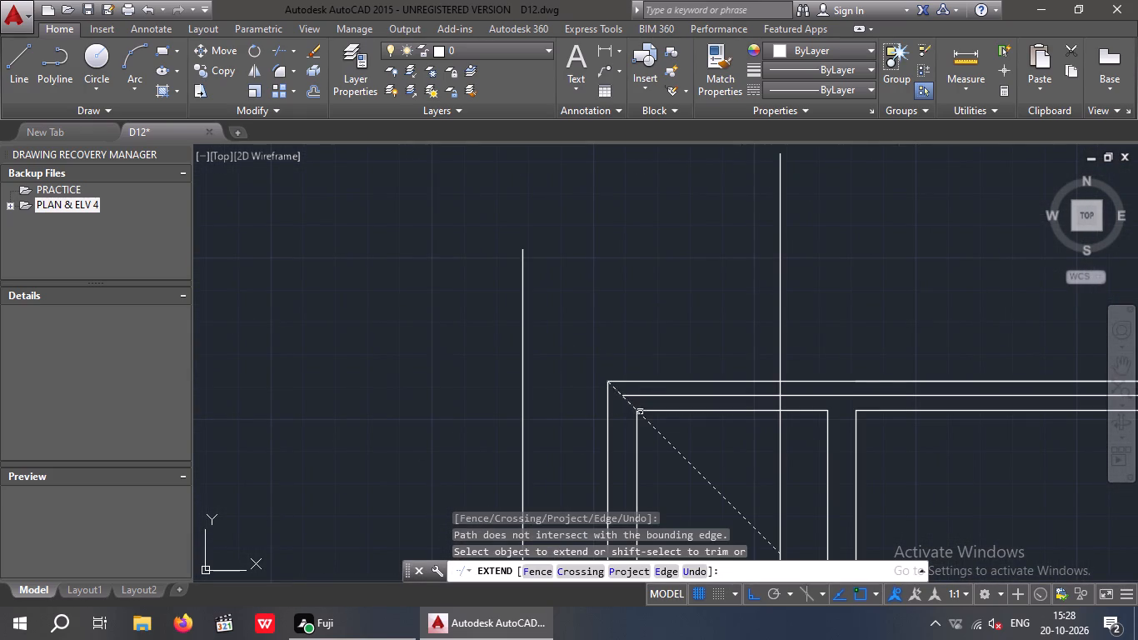
pyautogui.click(641, 394)
pyautogui.click(646, 397)
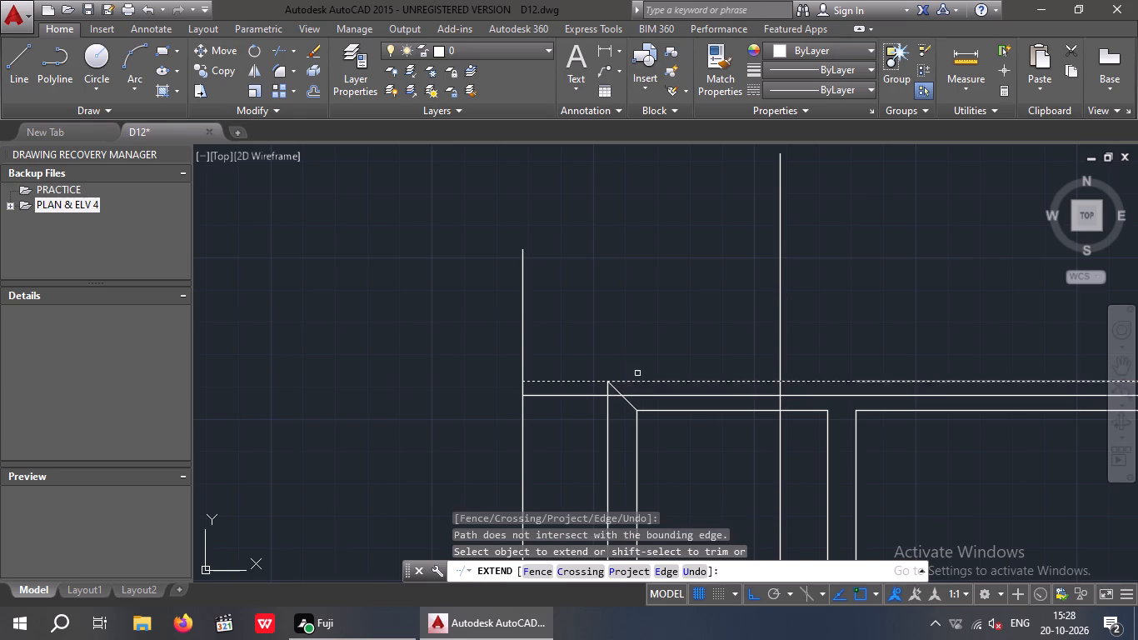
pyautogui.scroll(-2, 635, 328)
pyautogui.moveTo(590, 438); pyautogui.dragTo(552, 160, button='middle')
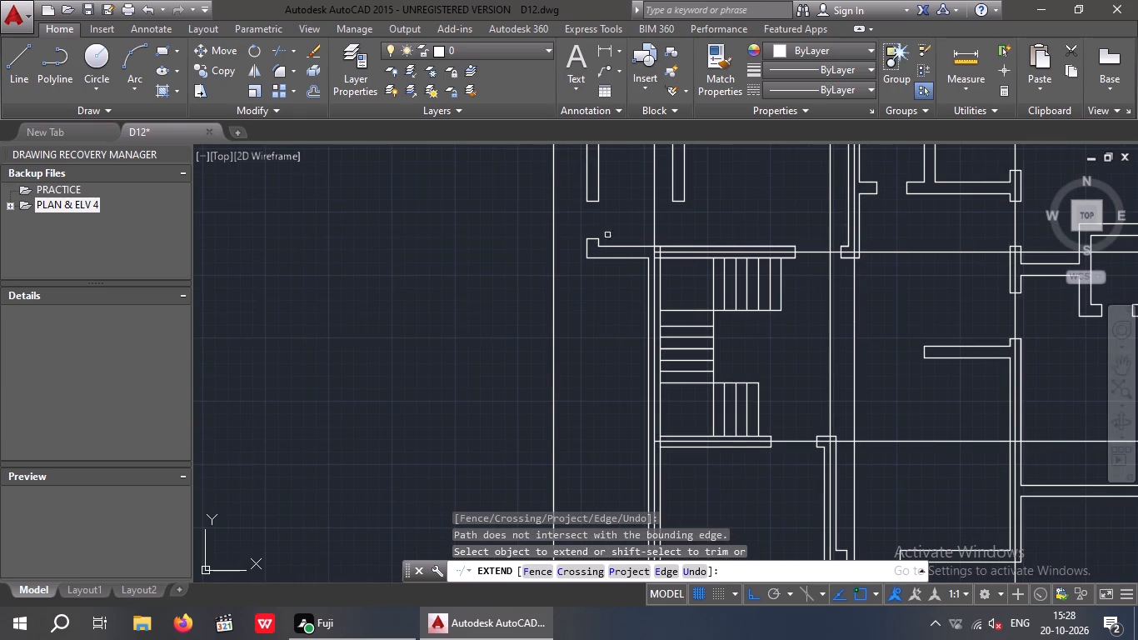
pyautogui.scroll(2, 678, 250)
pyautogui.click(654, 252)
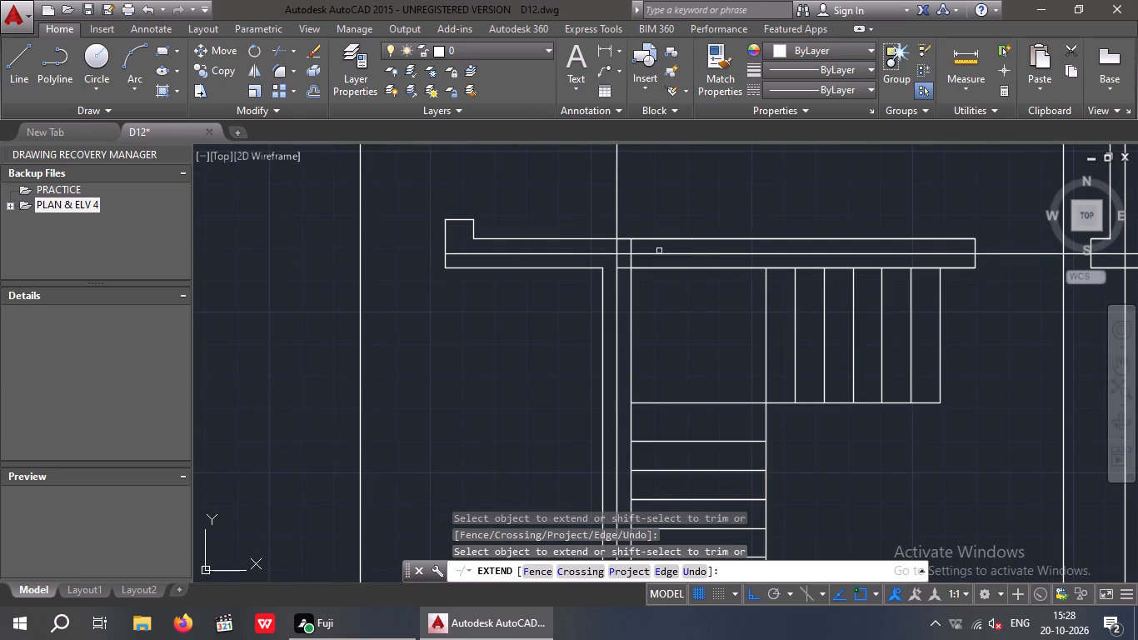
pyautogui.click(659, 250)
pyautogui.click(658, 258)
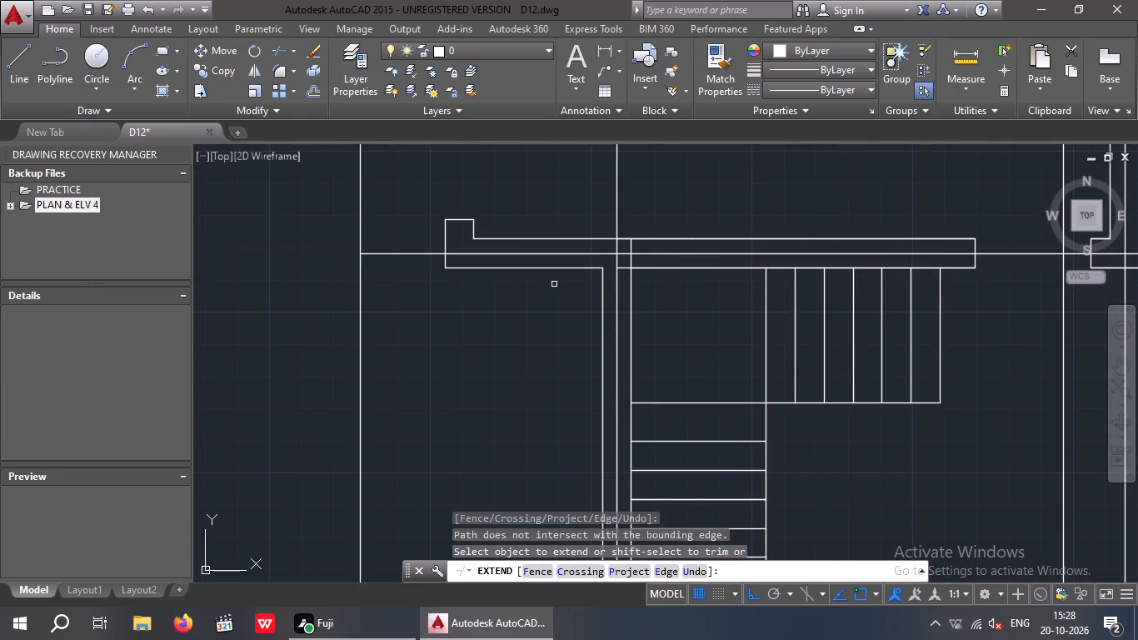
# Extend the left ends of the horizontal centre line below the stairs and the bottom one to the vertical guide line.
pyautogui.scroll(-4, 521, 360)
pyautogui.moveTo(527, 392); pyautogui.dragTo(501, 174, button='middle')
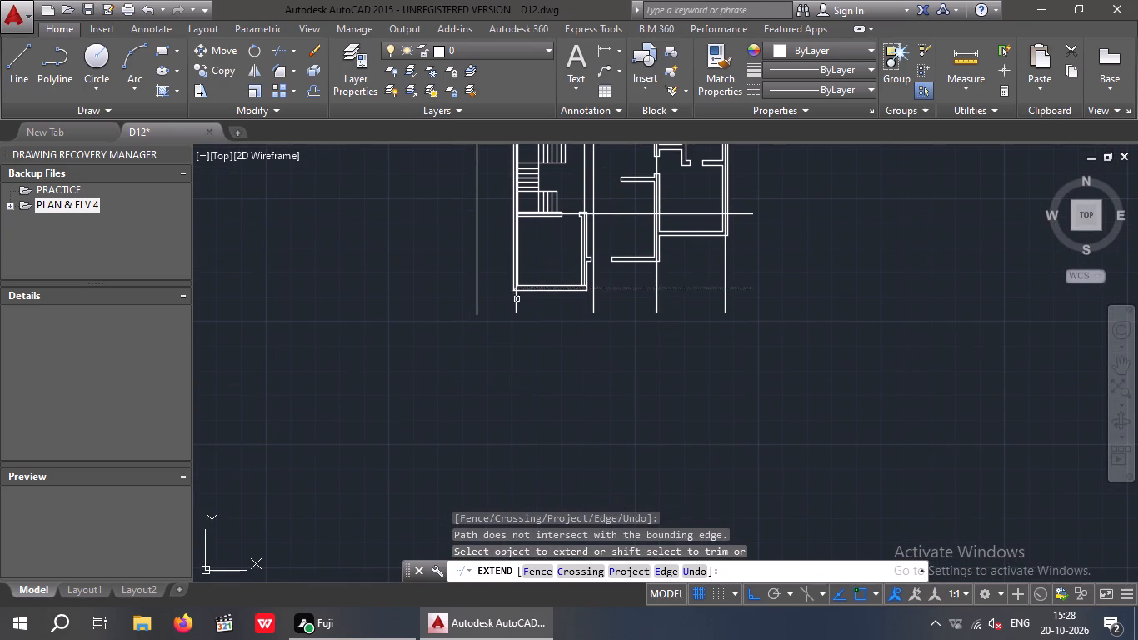
pyautogui.scroll(3, 528, 212)
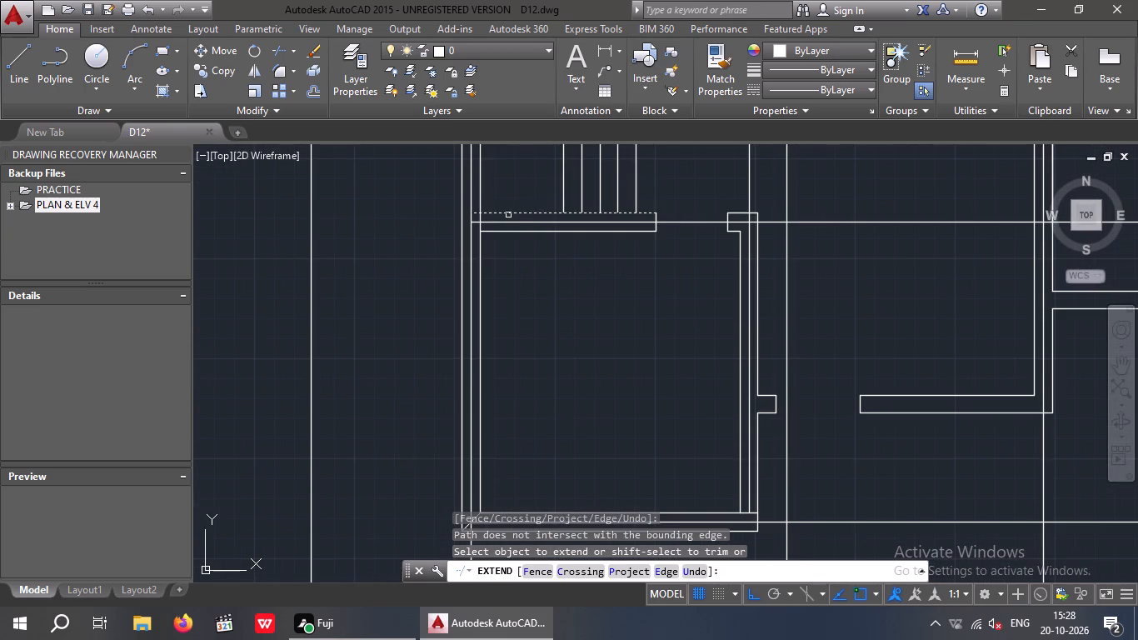
pyautogui.scroll(1, 503, 222)
pyautogui.click(506, 221)
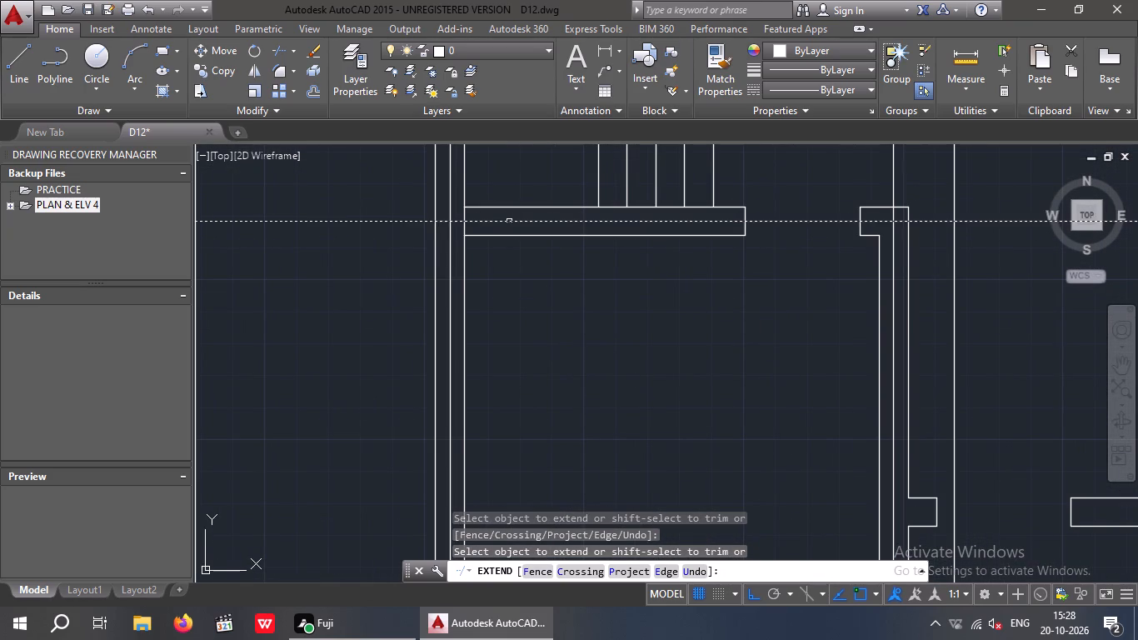
pyautogui.scroll(-1, 510, 222)
pyautogui.click(511, 223)
pyautogui.scroll(-2, 511, 226)
pyautogui.scroll(2, 510, 354)
pyautogui.click(501, 322)
pyautogui.click(491, 323)
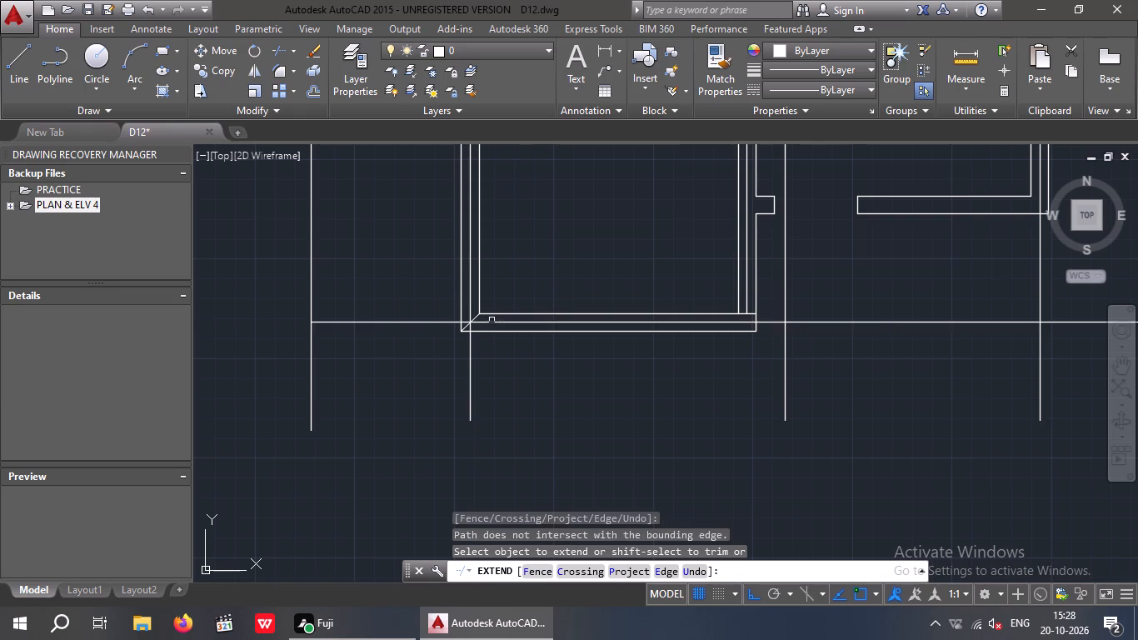
pyautogui.scroll(-2, 498, 336)
pyautogui.press('Escape')
# Erase the vertical guide line left of the plan.
pyautogui.moveTo(467, 257); pyautogui.dragTo(436, 292)
pyautogui.click(409, 292)
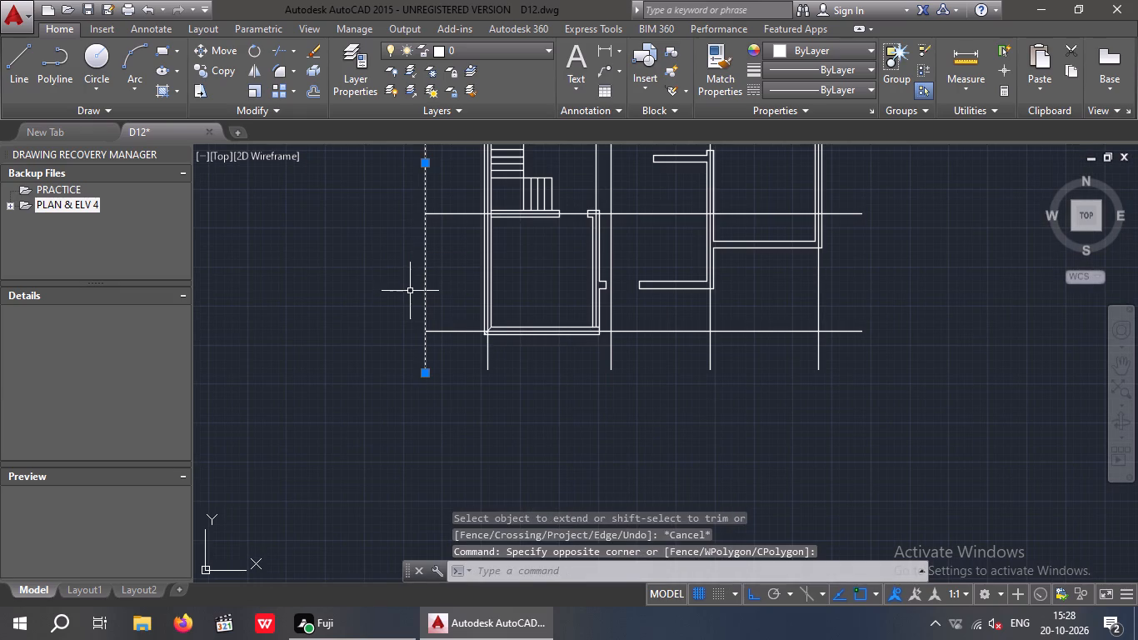
pyautogui.press('Delete')
# Copy the small square column from its centre, with ortho off, to where the top horizontal and rightmost vertical centre lines cross.
pyautogui.scroll(-3, 414, 266)
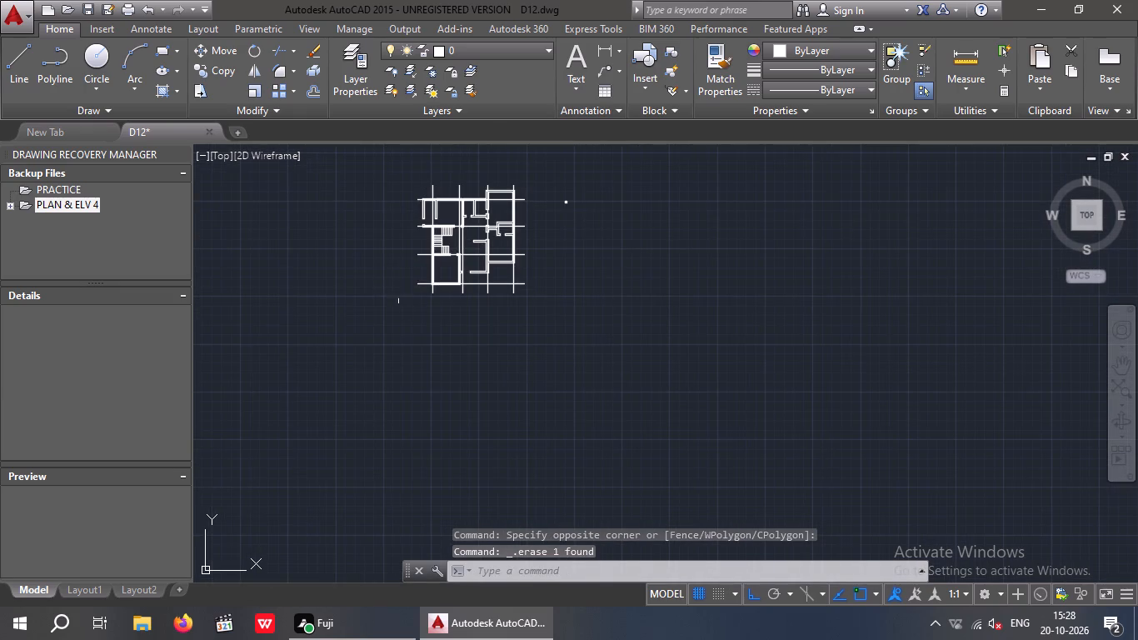
pyautogui.moveTo(401, 330); pyautogui.dragTo(401, 384, button='middle')
pyautogui.scroll(2, 424, 245)
pyautogui.scroll(3, 790, 257)
pyautogui.moveTo(833, 293); pyautogui.dragTo(754, 360)
pyautogui.click(706, 375)
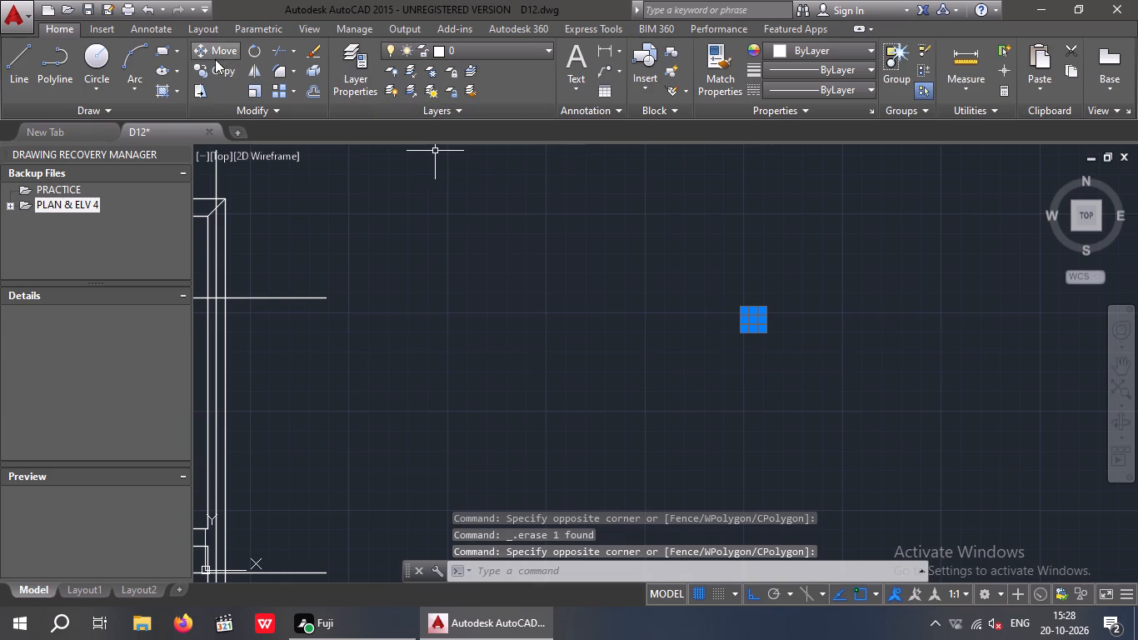
pyautogui.click(217, 72)
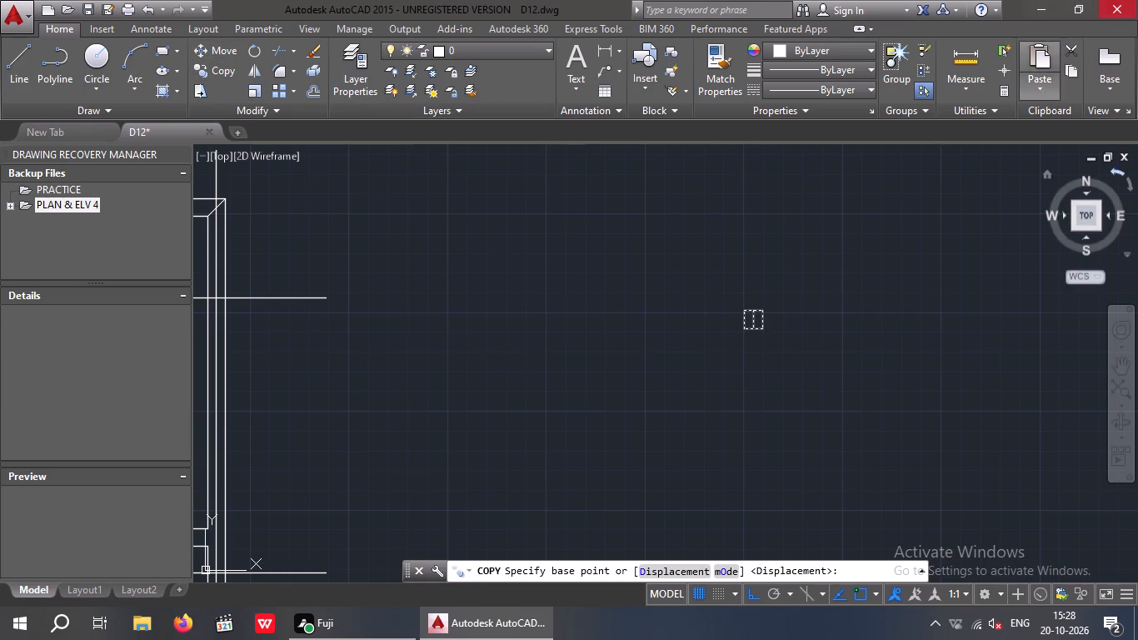
pyautogui.scroll(3, 785, 339)
pyautogui.scroll(3, 666, 262)
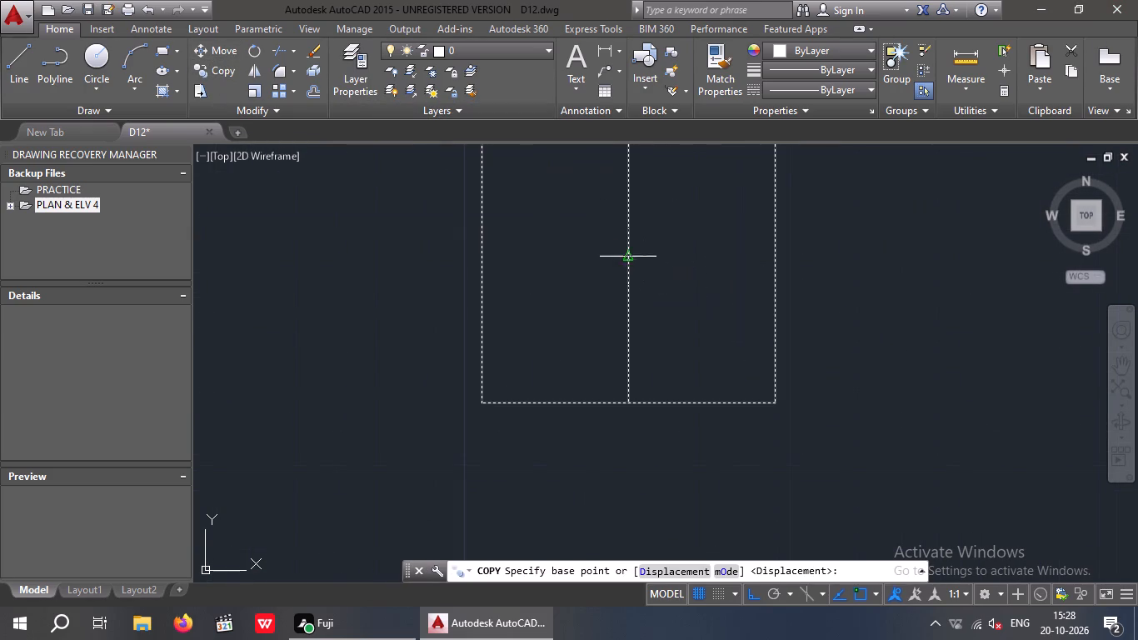
pyautogui.click(626, 256)
pyautogui.scroll(-3, 626, 262)
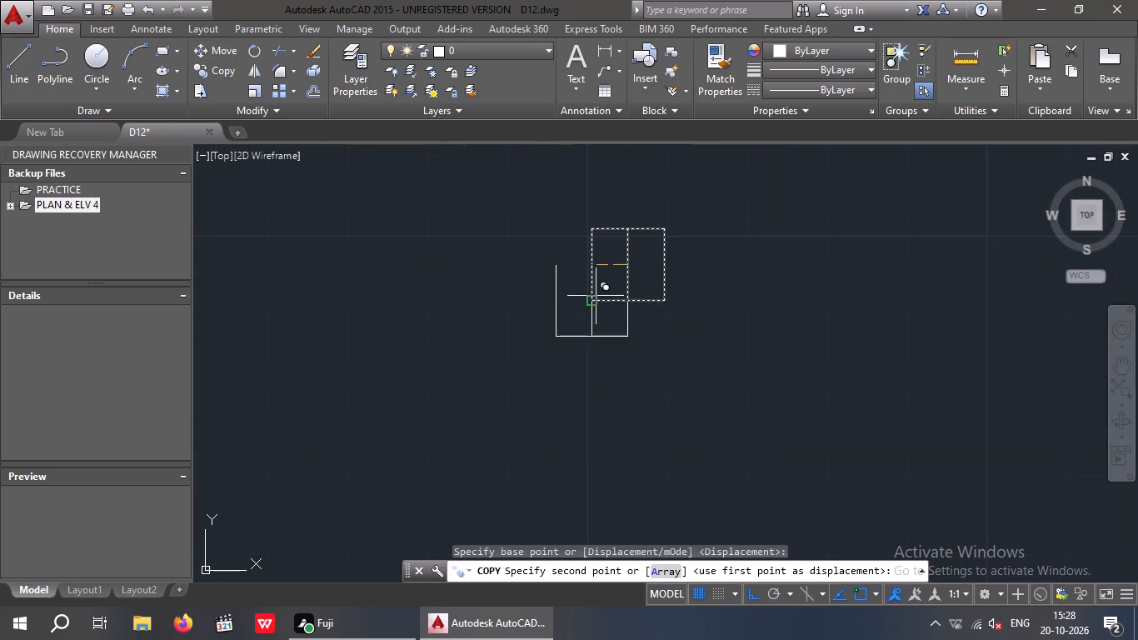
pyautogui.click(755, 594)
pyautogui.scroll(-1, 647, 353)
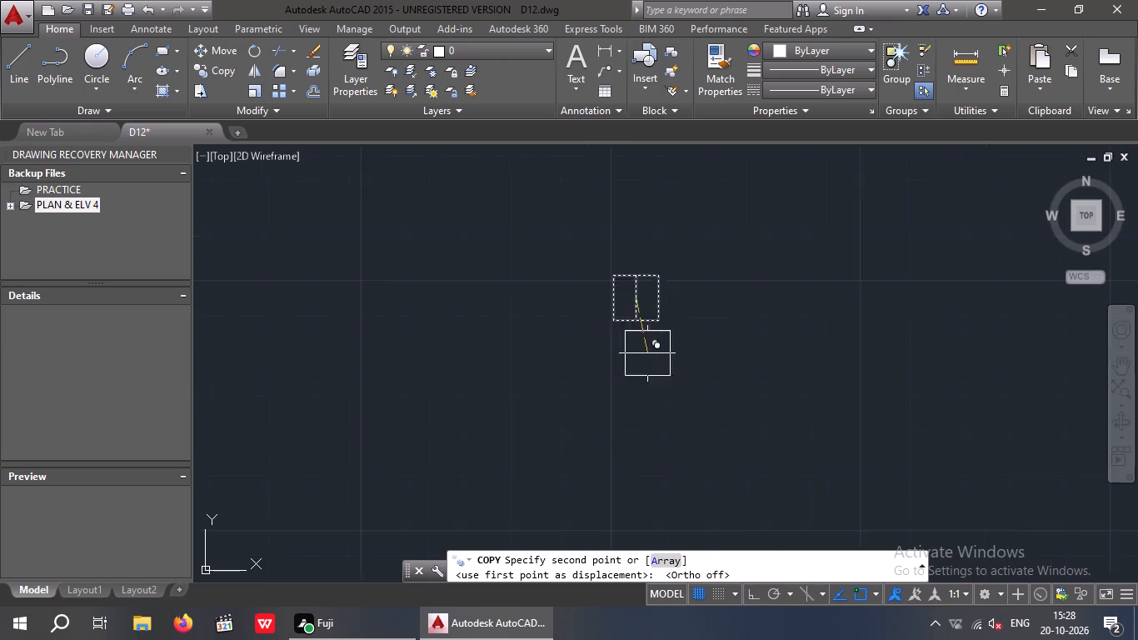
pyautogui.scroll(-1, 647, 353)
pyautogui.moveTo(595, 354); pyautogui.dragTo(767, 327, button='middle')
pyautogui.scroll(-2, 737, 326)
pyautogui.moveTo(658, 343); pyautogui.dragTo(762, 348, button='middle')
pyautogui.moveTo(695, 347); pyautogui.dragTo(751, 347, button='middle')
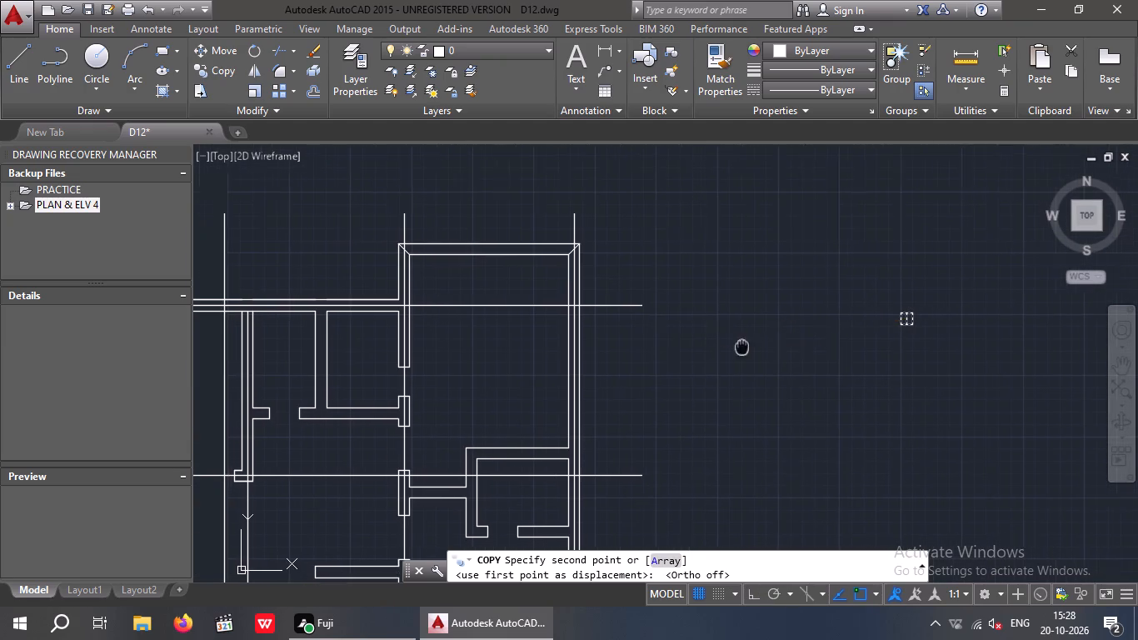
pyautogui.moveTo(751, 347); pyautogui.dragTo(785, 345, button='middle')
pyautogui.scroll(4, 631, 310)
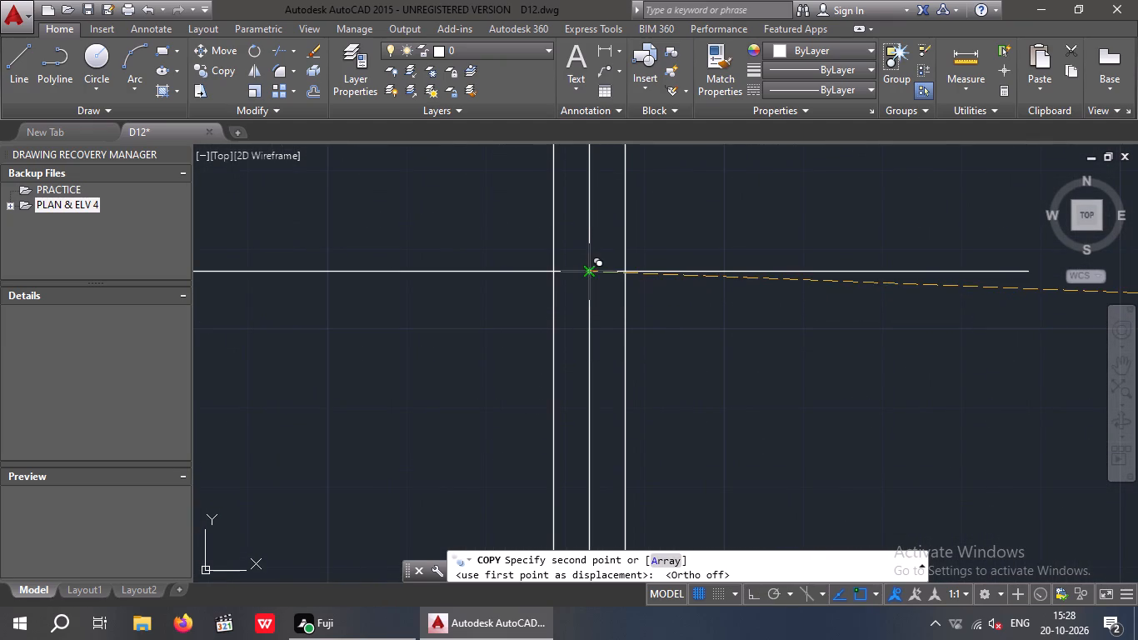
pyautogui.click(590, 272)
# Place column copies at the top horizontal centre line's crossings with the other three vertical centre lines.
pyautogui.scroll(-3, 606, 271)
pyautogui.moveTo(547, 304); pyautogui.dragTo(623, 294, button='middle')
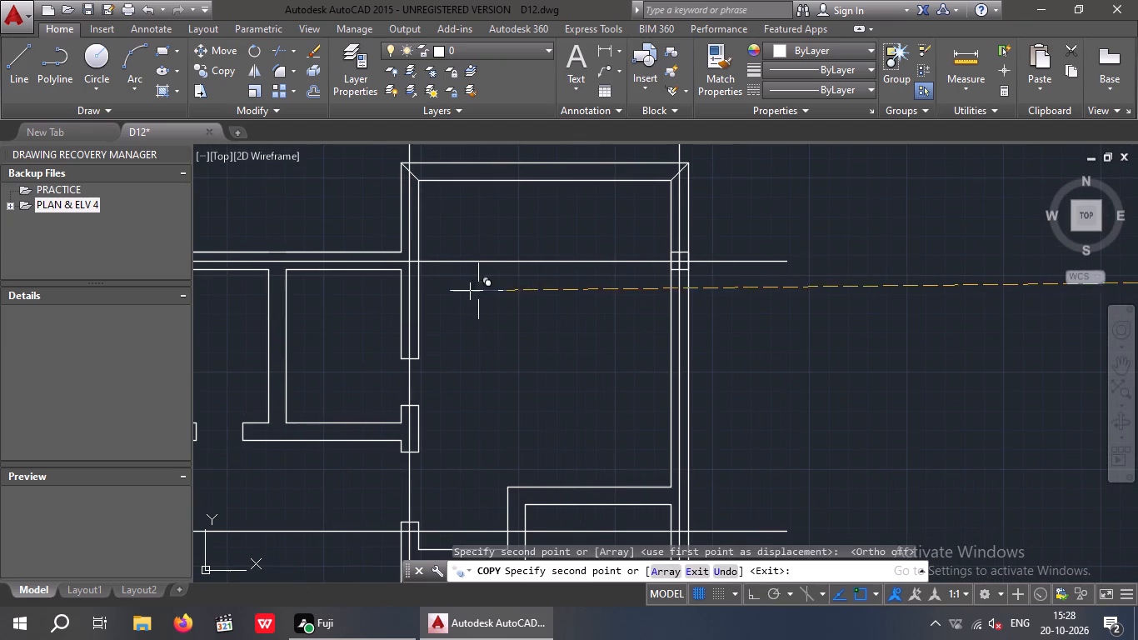
pyautogui.scroll(2, 408, 261)
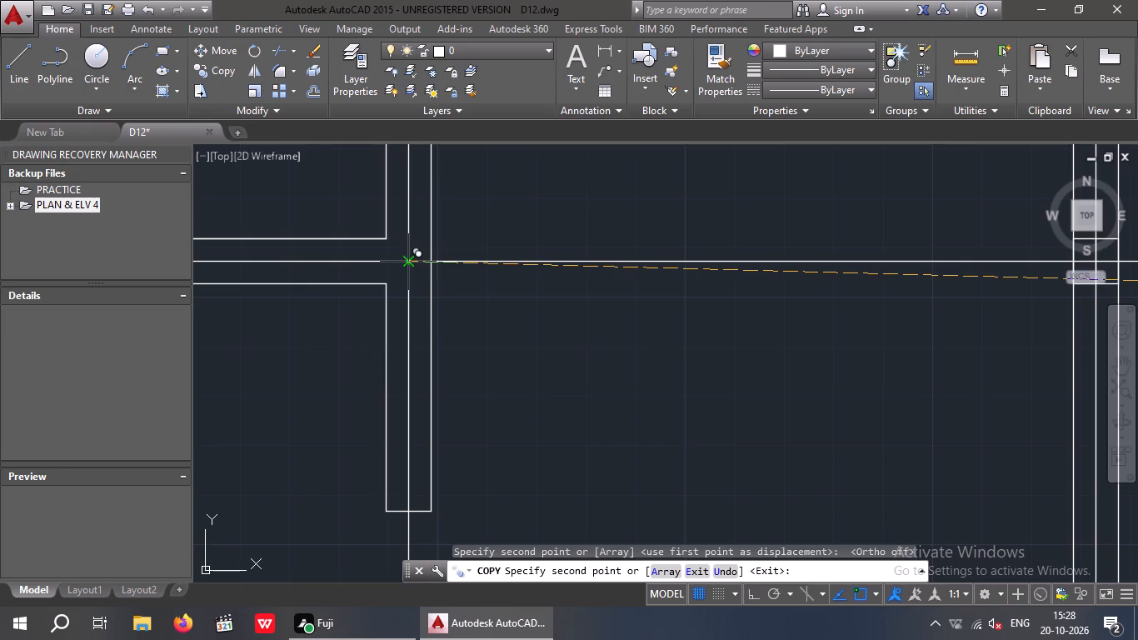
pyautogui.click(408, 262)
pyautogui.scroll(-3, 426, 254)
pyautogui.moveTo(506, 305); pyautogui.dragTo(649, 310, button='middle')
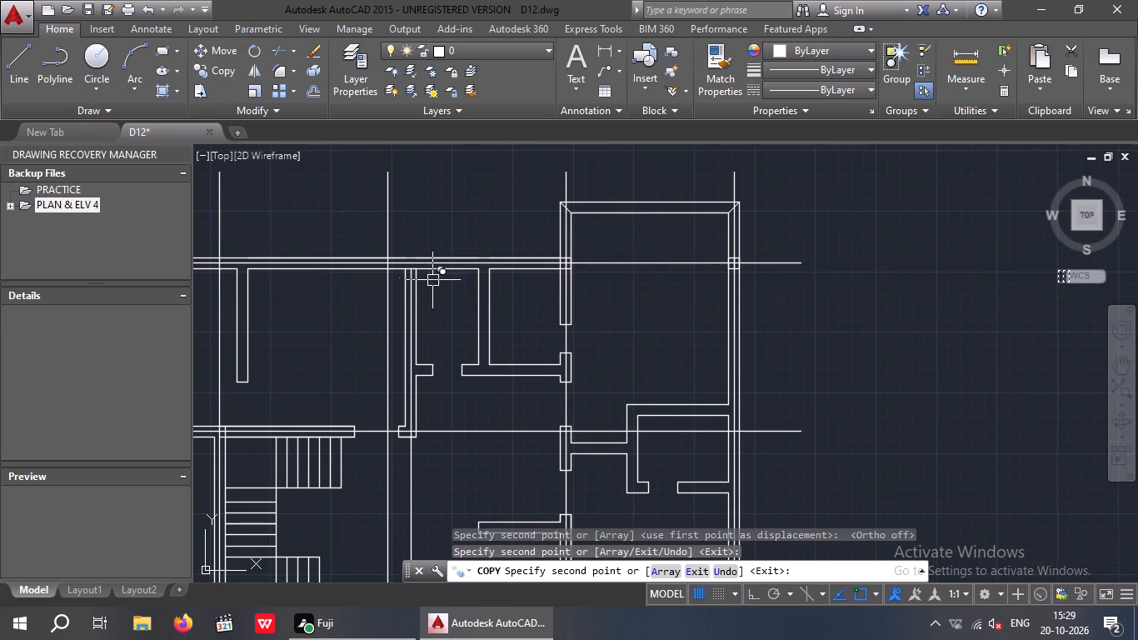
pyautogui.scroll(3, 409, 268)
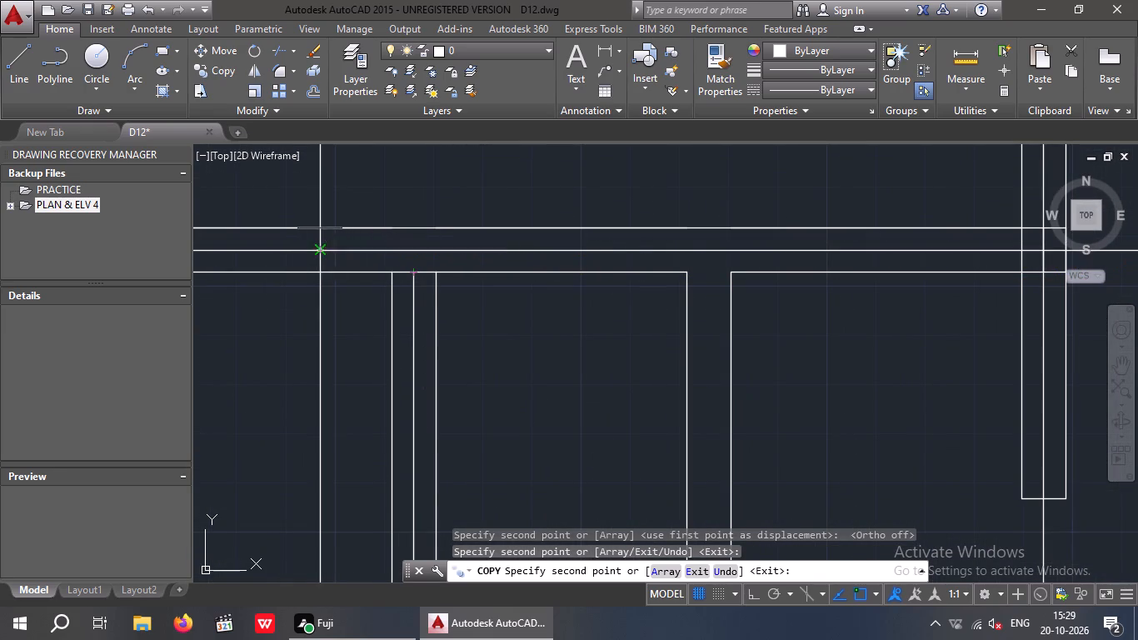
pyautogui.click(322, 250)
pyautogui.scroll(-3, 364, 237)
pyautogui.moveTo(426, 307); pyautogui.dragTo(612, 305, button='middle')
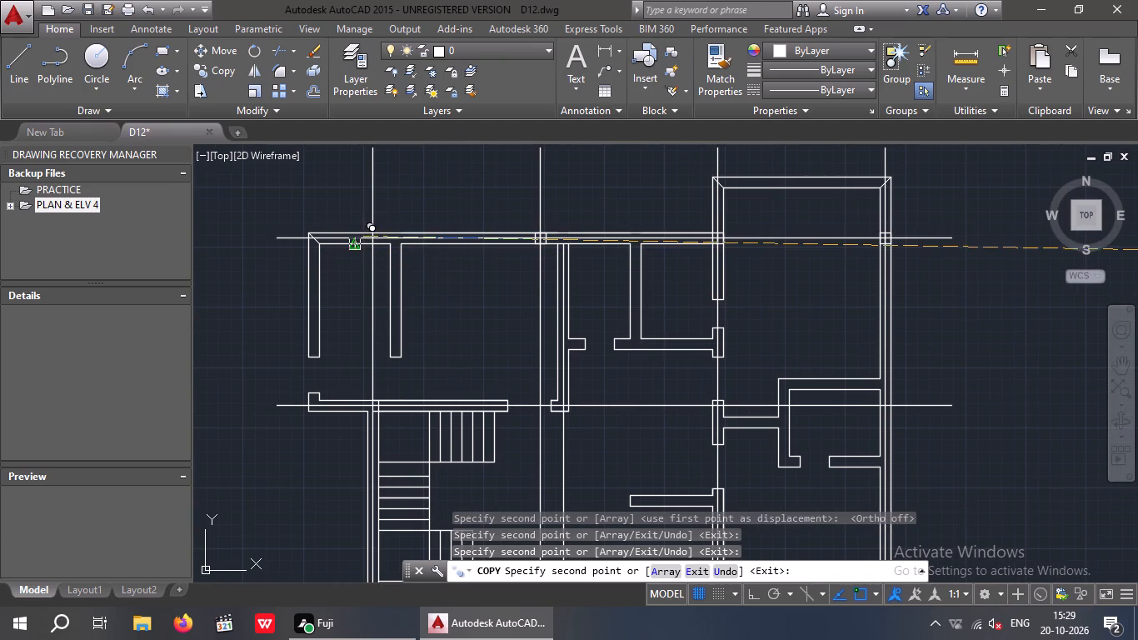
pyautogui.scroll(3, 377, 237)
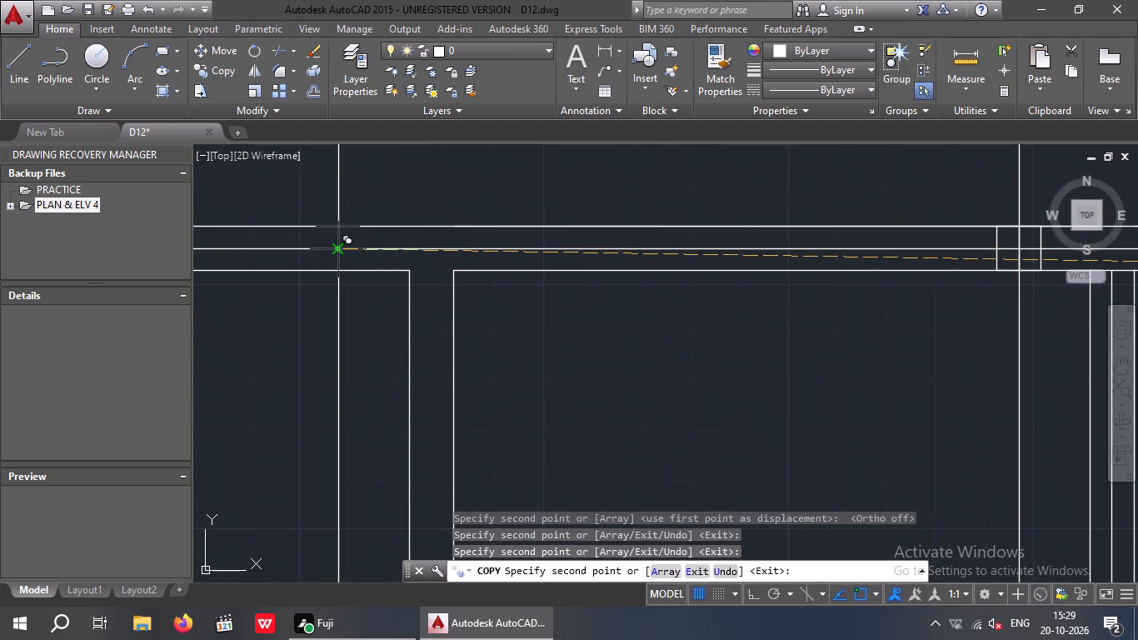
pyautogui.click(337, 250)
# Place column copies on the leftmost vertical centre line at its crossings with the three lower horizontal centre lines.
pyautogui.scroll(-3, 348, 234)
pyautogui.scroll(3, 351, 424)
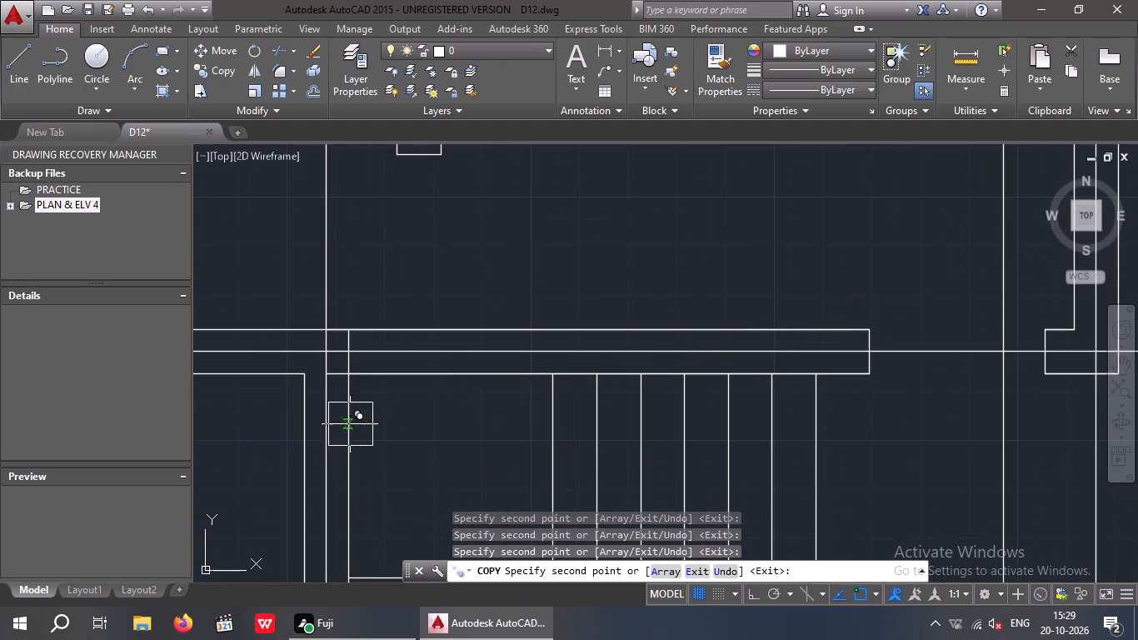
pyautogui.click(325, 351)
pyautogui.scroll(-3, 337, 338)
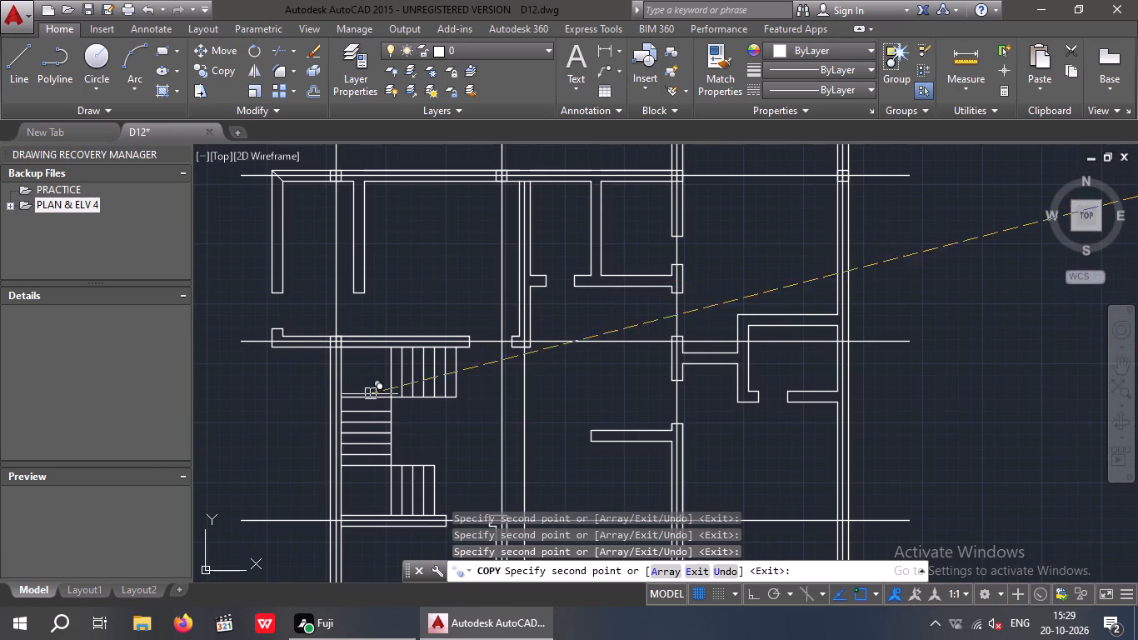
pyautogui.moveTo(355, 396); pyautogui.dragTo(392, 292, button='middle')
pyautogui.scroll(2, 369, 431)
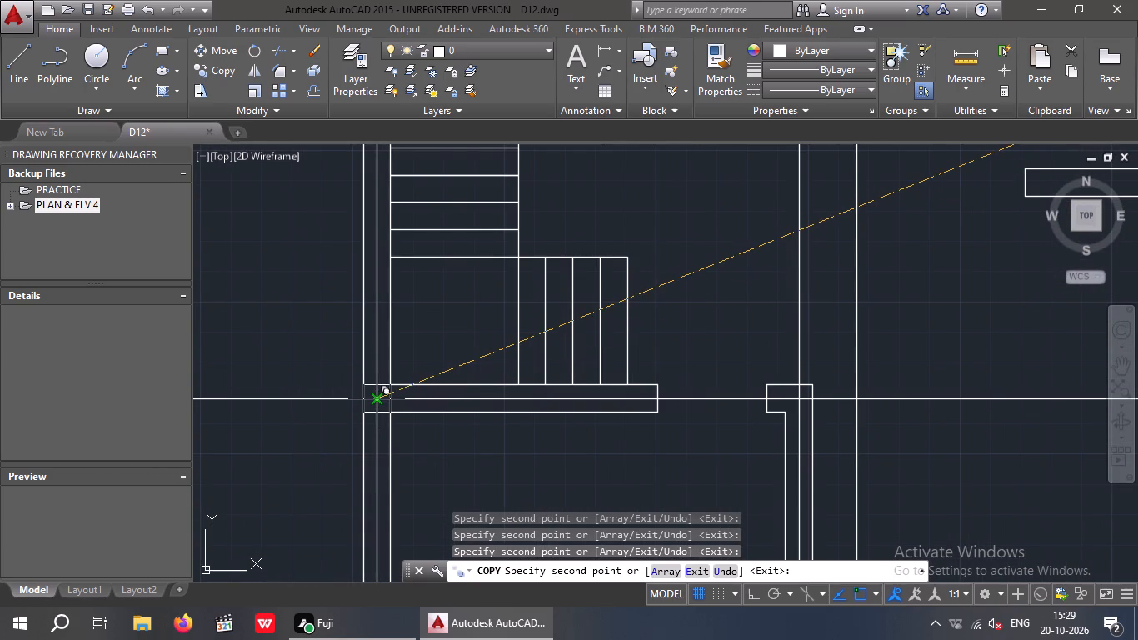
pyautogui.click(377, 399)
pyautogui.scroll(-3, 391, 337)
pyautogui.moveTo(419, 405); pyautogui.dragTo(426, 322, button='middle')
pyautogui.scroll(3, 399, 393)
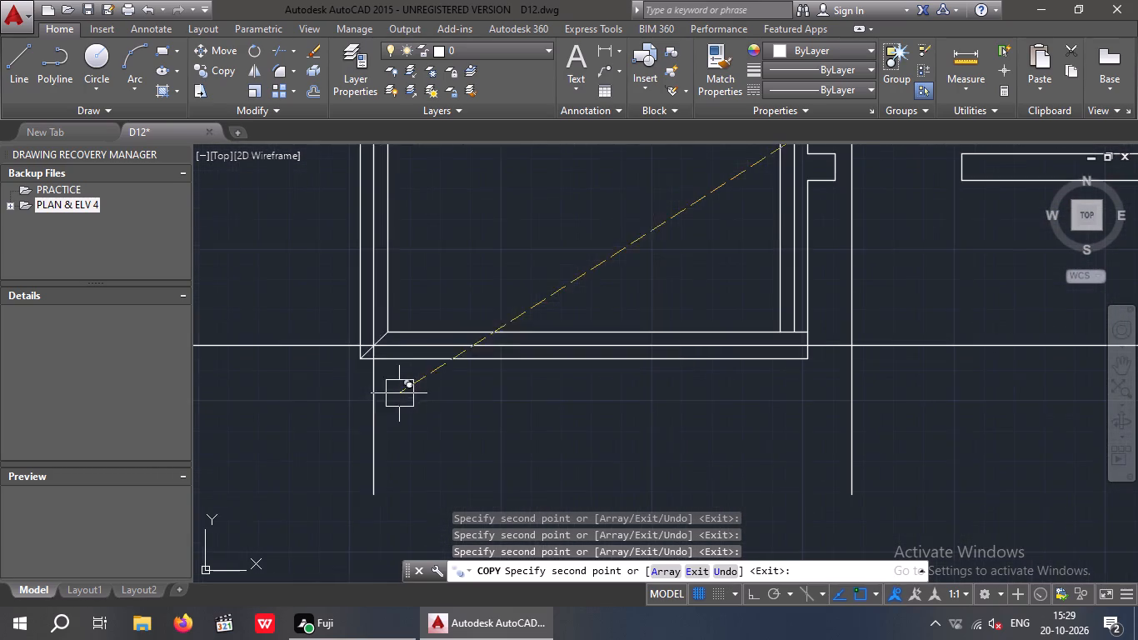
pyautogui.click(373, 347)
# Place column copies on the bottom horizontal centre line at its crossings with the two middle vertical centre lines.
pyautogui.scroll(-2, 387, 339)
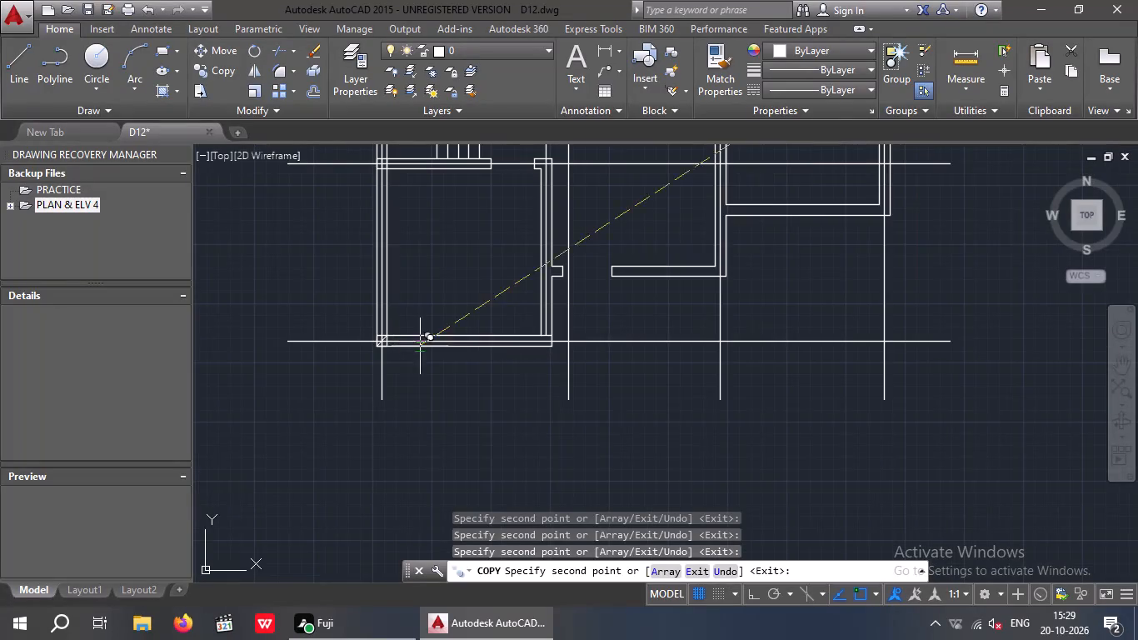
pyautogui.scroll(3, 579, 351)
pyautogui.scroll(-4, 552, 356)
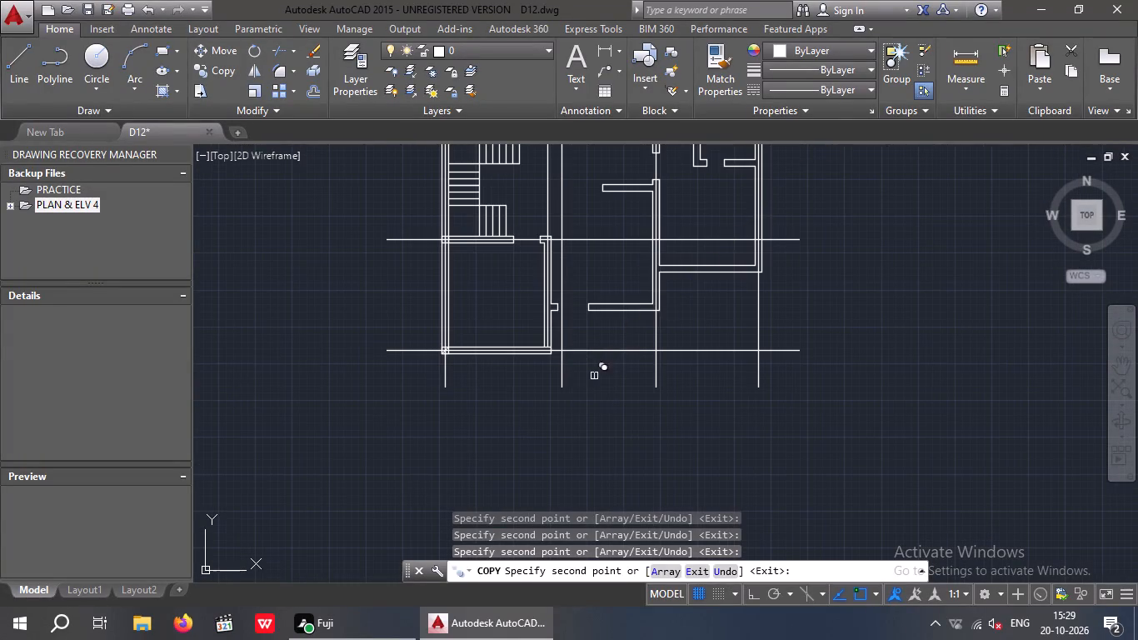
pyautogui.moveTo(603, 421); pyautogui.dragTo(599, 453, button='middle')
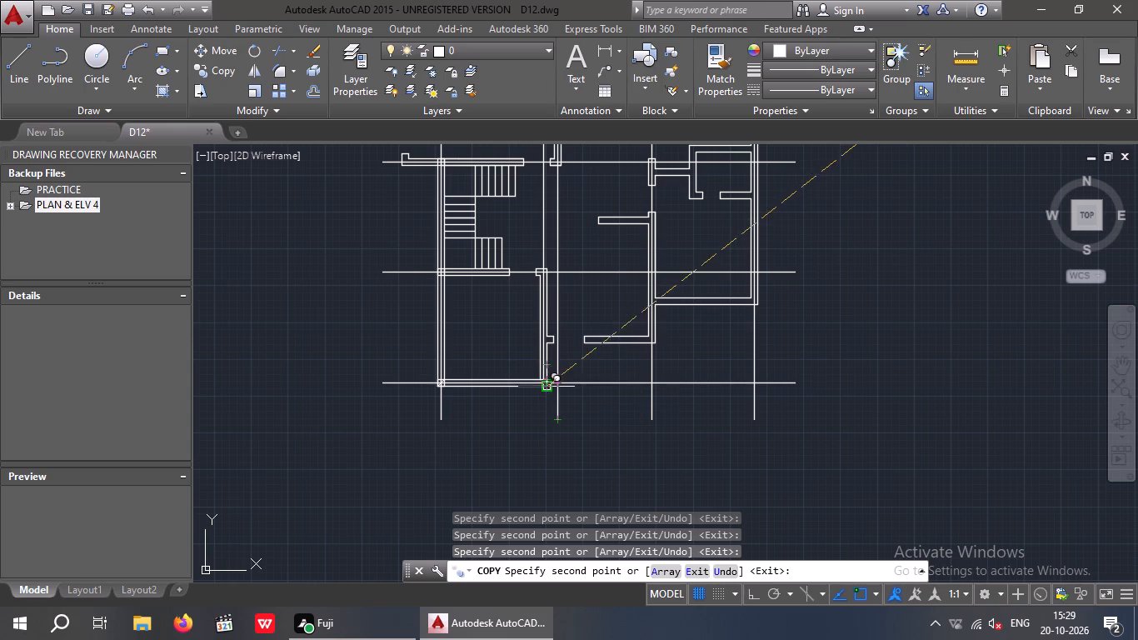
pyautogui.scroll(3, 552, 388)
pyautogui.scroll(-3, 567, 394)
pyautogui.scroll(3, 665, 402)
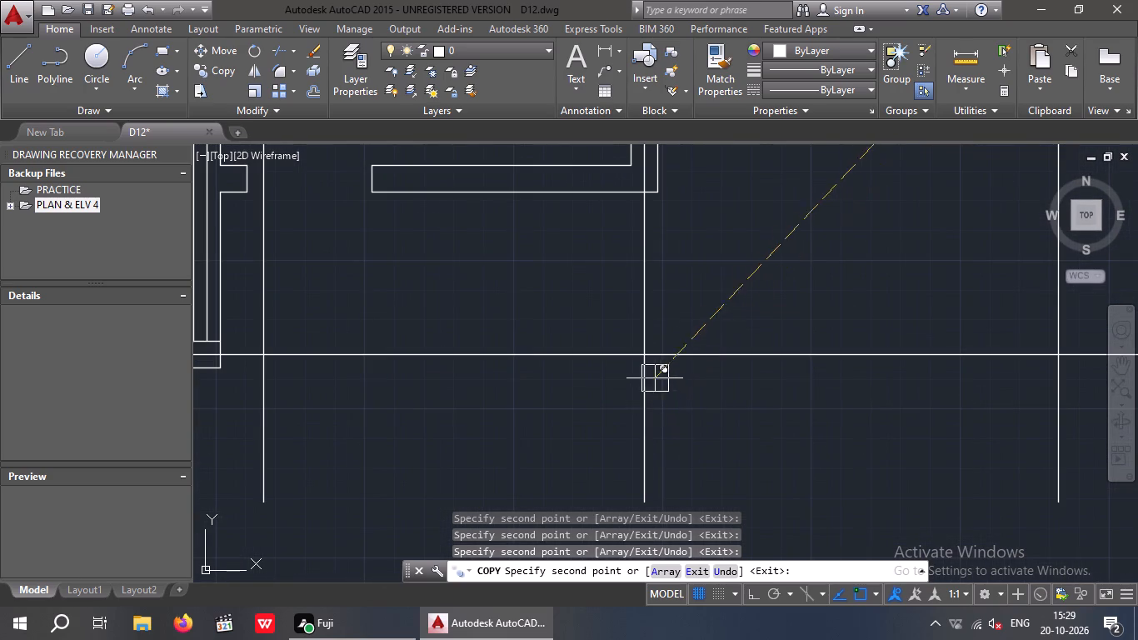
pyautogui.click(646, 355)
pyautogui.scroll(-3, 606, 356)
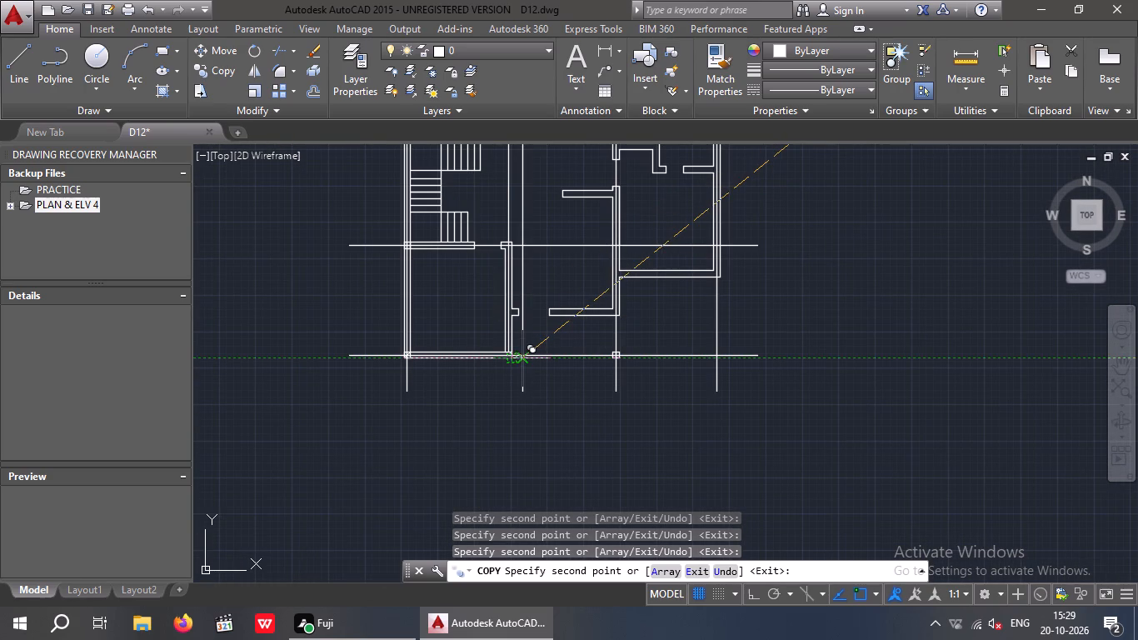
pyautogui.scroll(4, 522, 357)
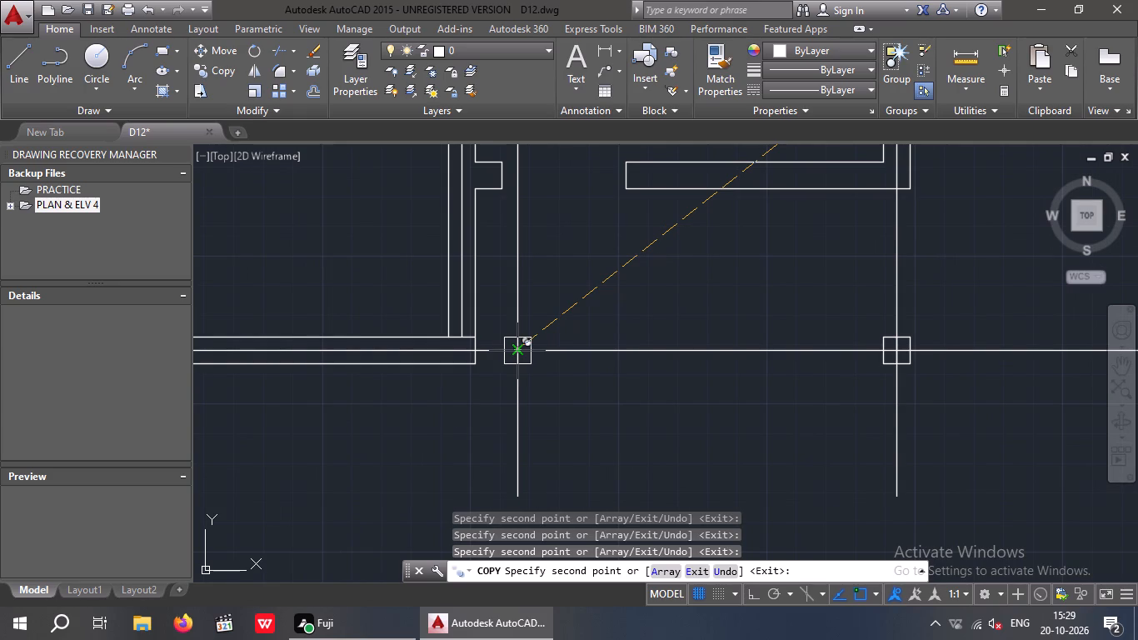
pyautogui.click(519, 352)
pyautogui.scroll(-2, 519, 346)
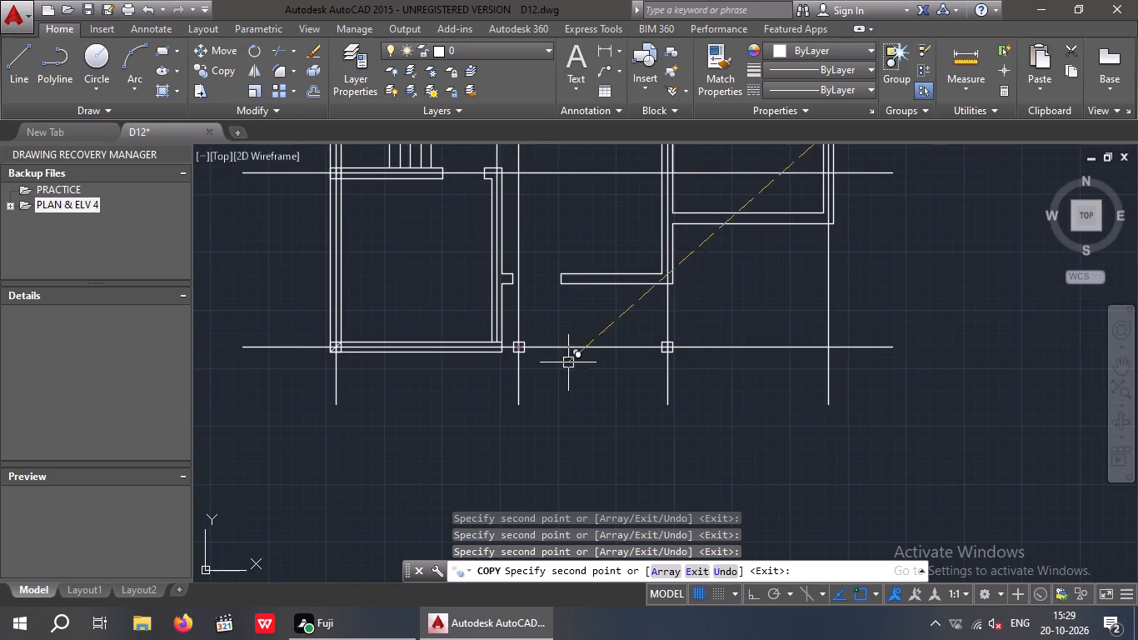
# Place a column copy where the bottom horizontal centre line crosses the rightmost vertical centre line.
pyautogui.moveTo(568, 362); pyautogui.dragTo(405, 382, button='middle')
pyautogui.scroll(2, 660, 380)
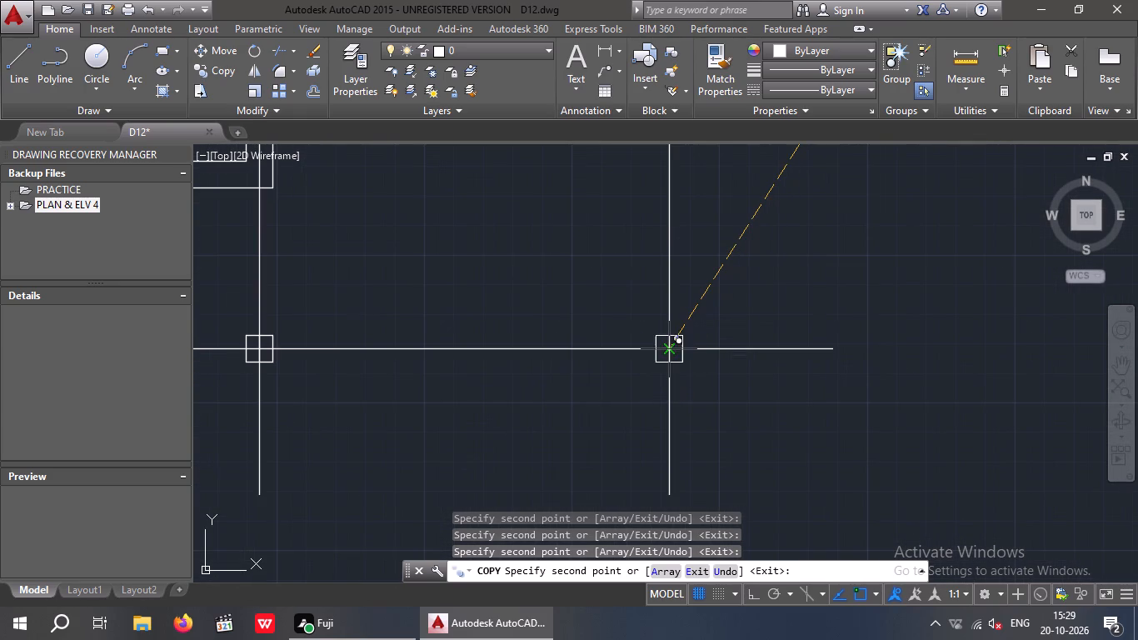
pyautogui.click(667, 350)
# Place column copies on the two closely spaced vertical centre lines: the left one at the third horizontal line, the right one at the second.
pyautogui.scroll(-4, 649, 329)
pyautogui.moveTo(590, 375); pyautogui.dragTo(608, 447, button='middle')
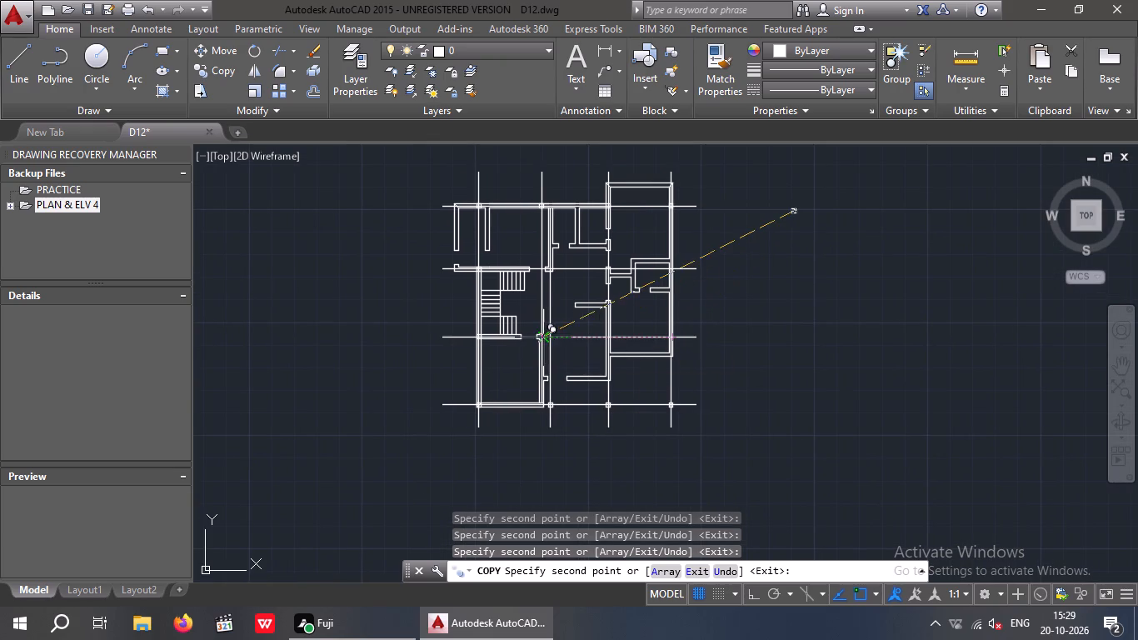
pyautogui.scroll(4, 543, 339)
pyautogui.scroll(-4, 545, 341)
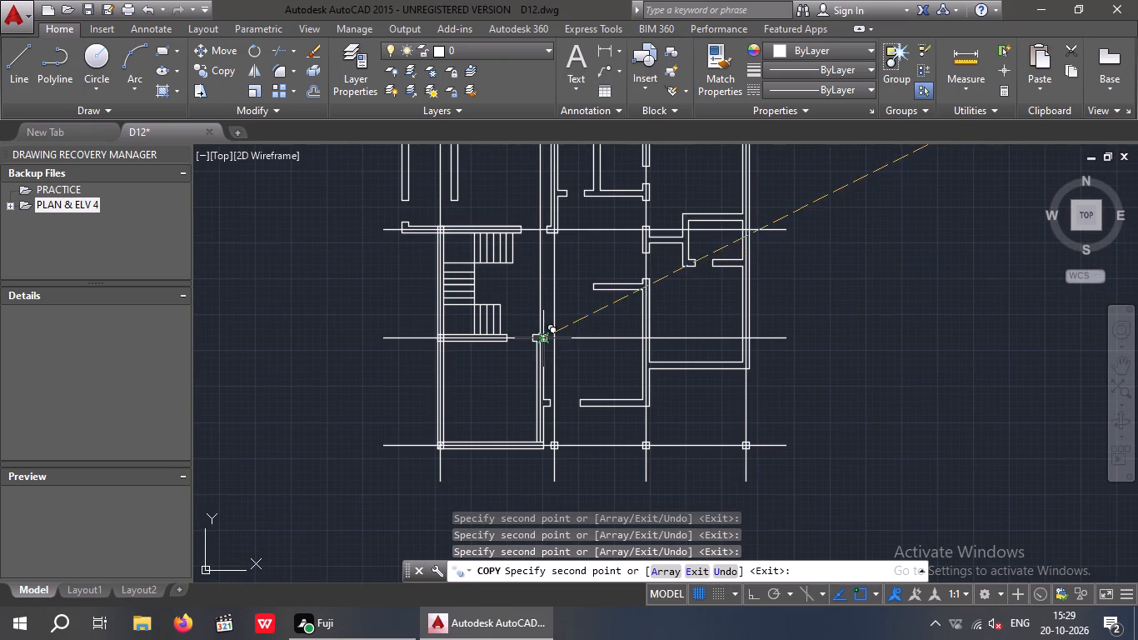
pyautogui.scroll(4, 543, 337)
pyautogui.click(506, 330)
pyautogui.scroll(-4, 518, 316)
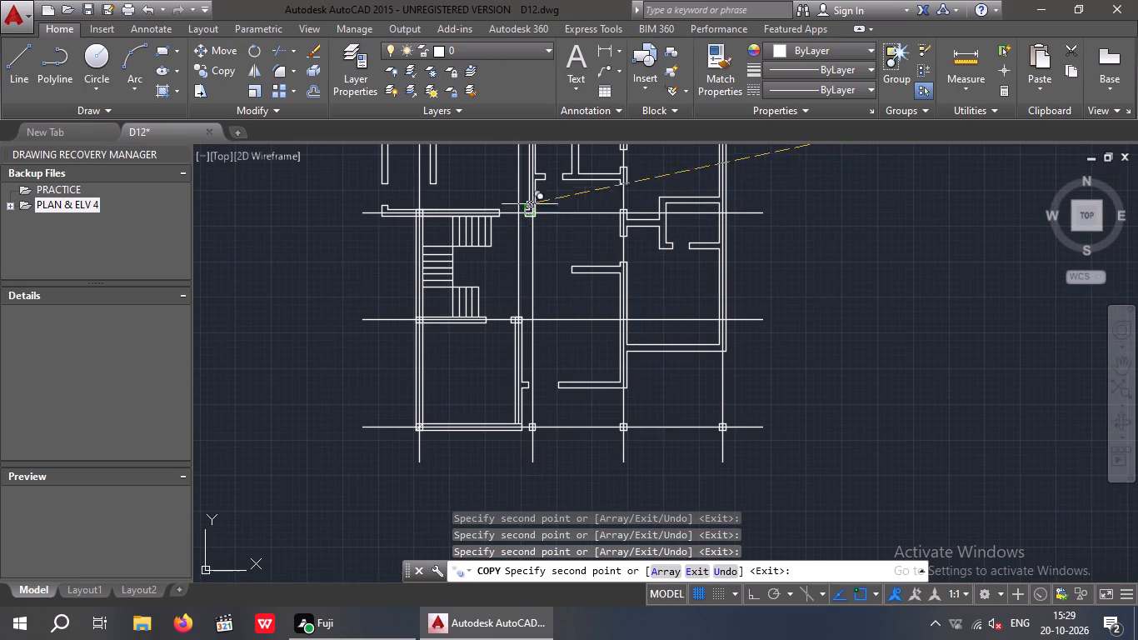
pyautogui.scroll(5, 529, 204)
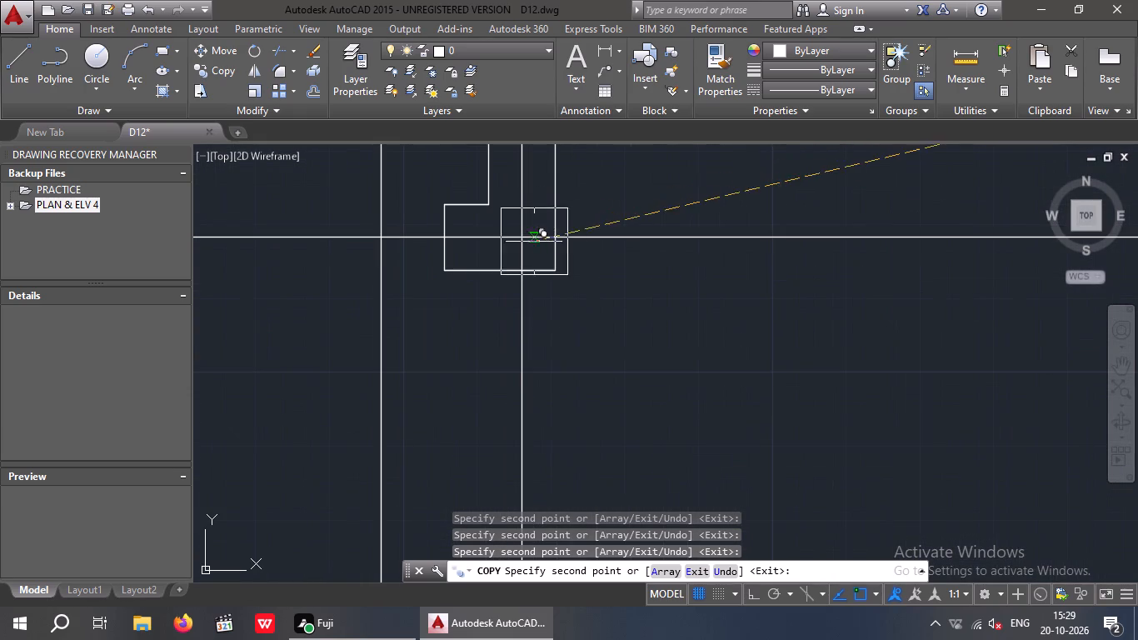
pyautogui.click(519, 235)
# Place column copies on the second horizontal centre line from the top at its crossings with the two rightmost vertical centre lines.
pyautogui.scroll(-4, 522, 224)
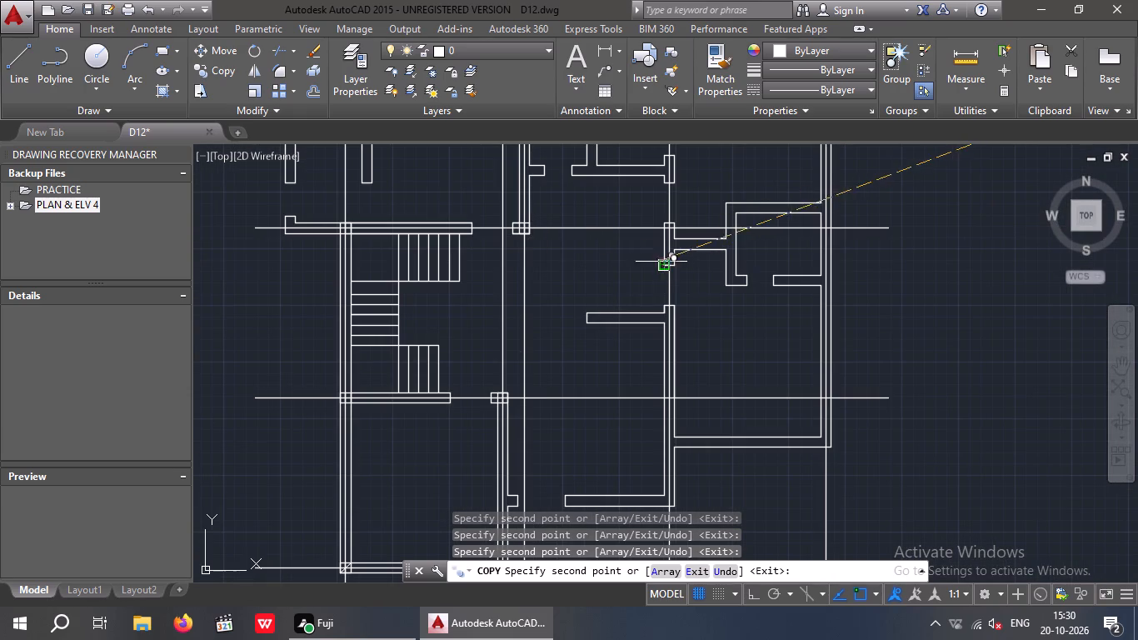
pyautogui.scroll(4, 666, 228)
pyautogui.click(682, 236)
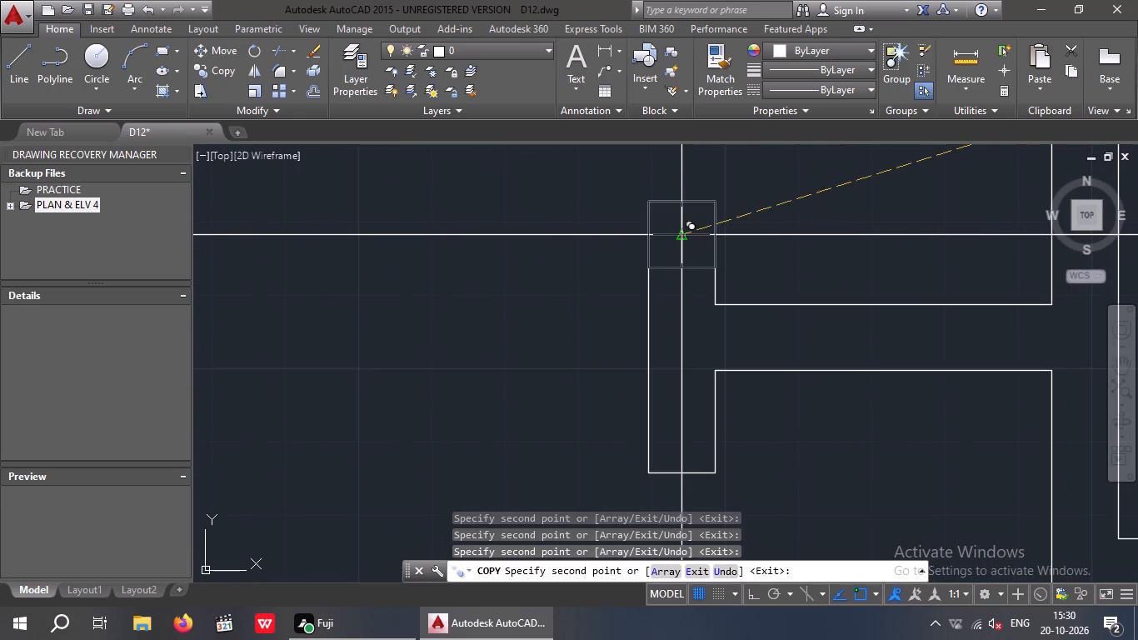
pyautogui.scroll(-4, 681, 233)
pyautogui.moveTo(601, 287); pyautogui.dragTo(537, 366, button='middle')
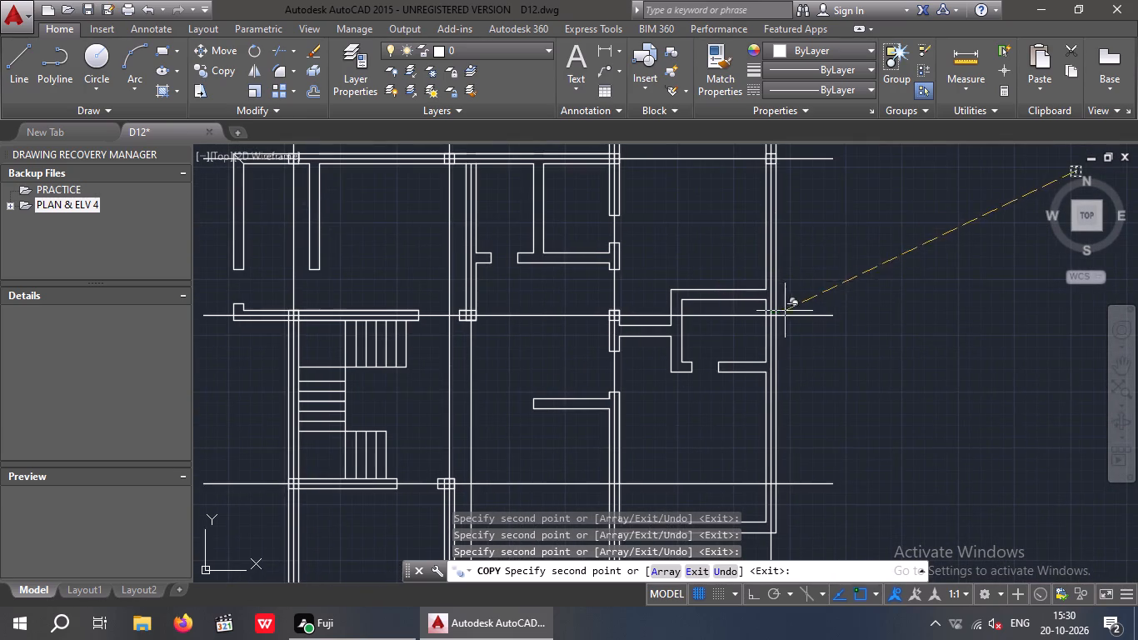
pyautogui.scroll(4, 783, 311)
pyautogui.click(688, 331)
# Place column copies on the third horizontal centre line at its crossings with the two rightmost vertical centre lines, and finish copying.
pyautogui.scroll(-5, 715, 272)
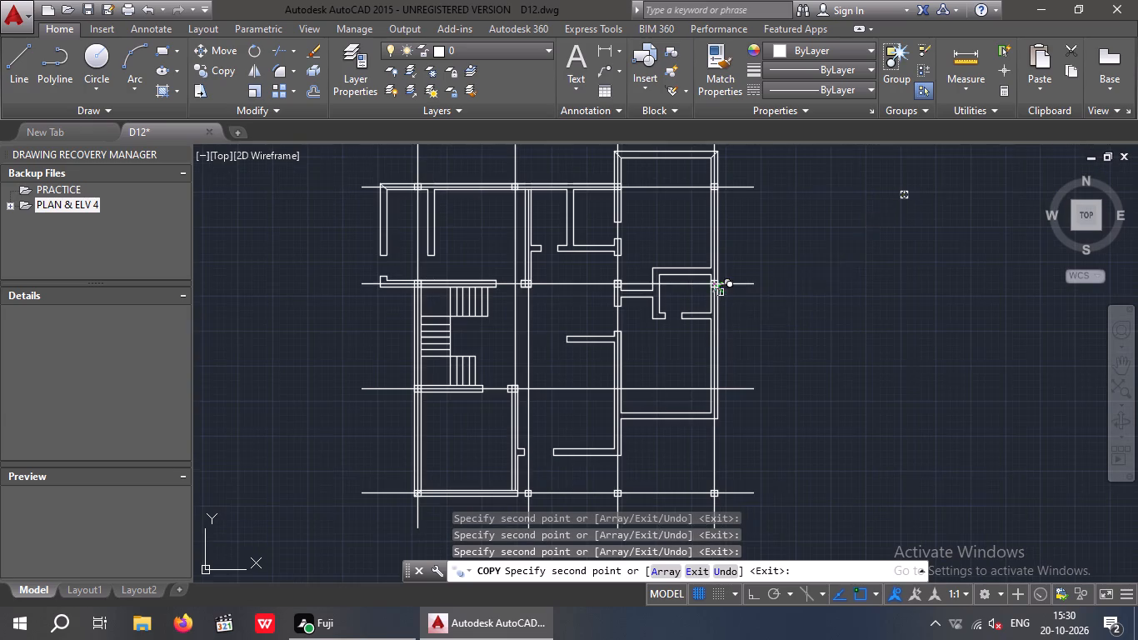
pyautogui.scroll(4, 617, 394)
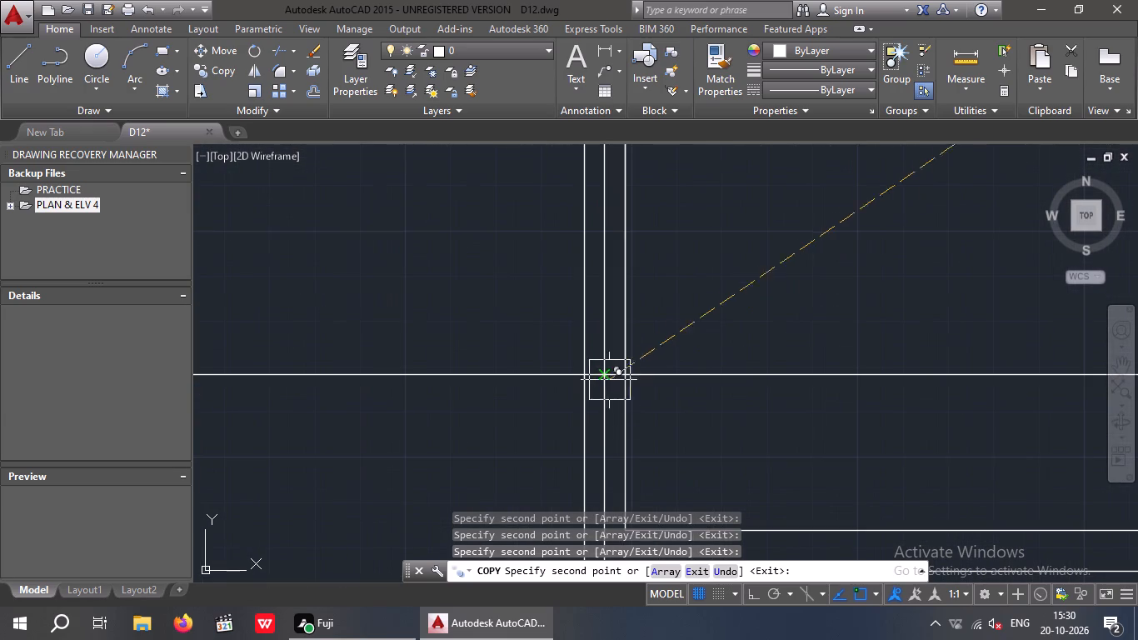
pyautogui.click(606, 373)
pyautogui.scroll(-4, 661, 323)
pyautogui.scroll(3, 766, 317)
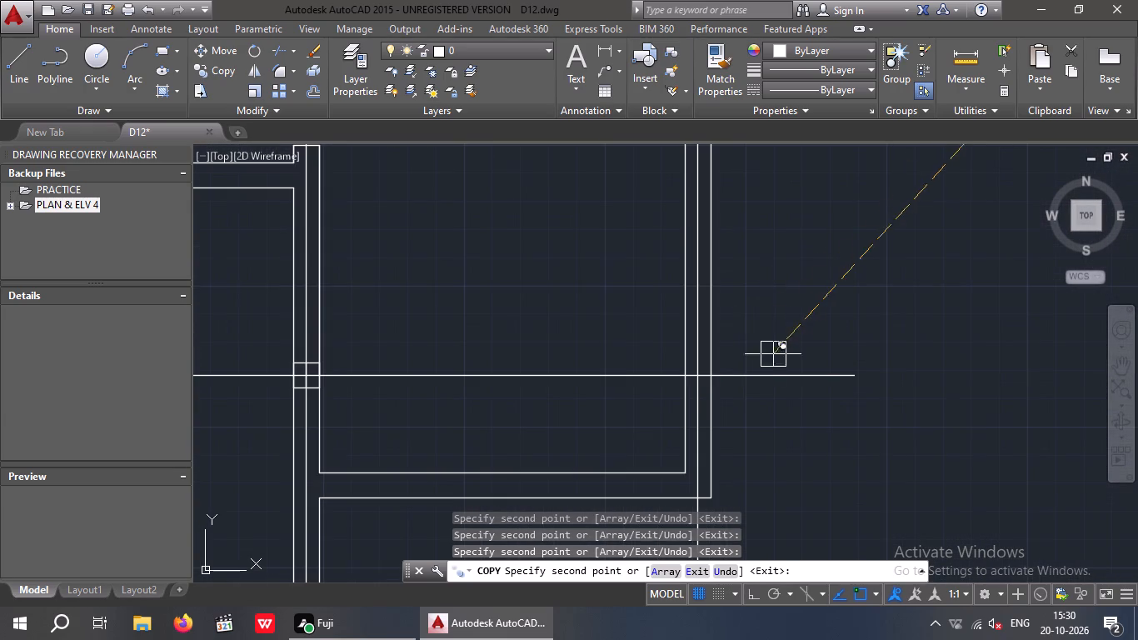
pyautogui.click(697, 381)
pyautogui.scroll(-2, 743, 293)
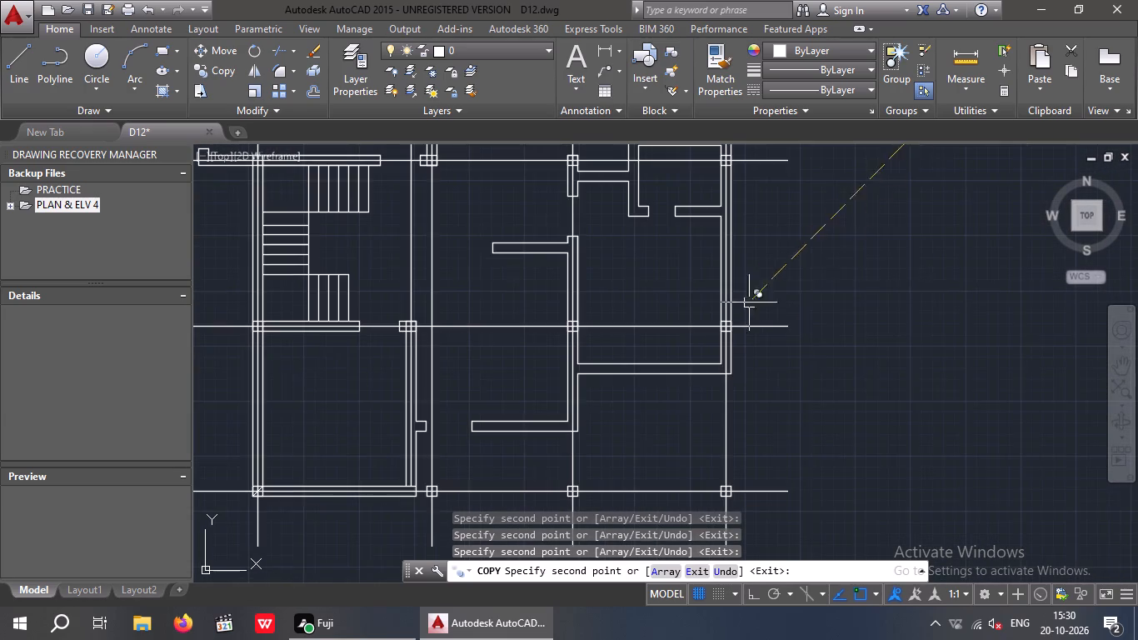
pyautogui.scroll(-1, 806, 377)
pyautogui.moveTo(819, 395); pyautogui.dragTo(781, 302, button='middle')
pyautogui.moveTo(778, 384); pyautogui.dragTo(781, 429, button='middle')
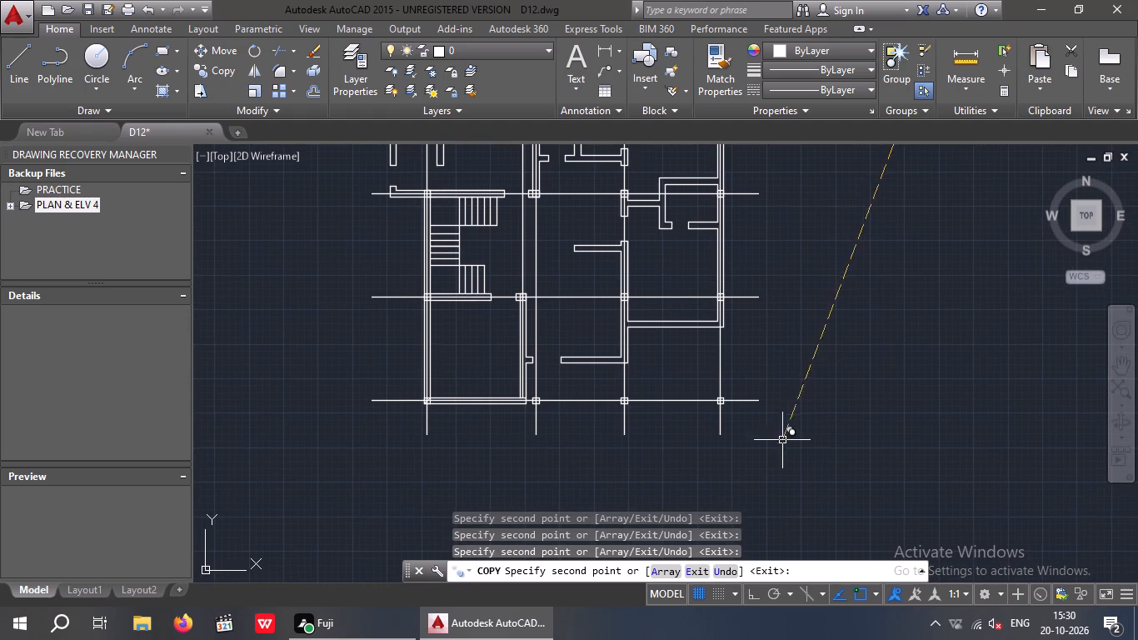
pyautogui.scroll(-1, 791, 403)
pyautogui.moveTo(791, 424); pyautogui.dragTo(791, 451, button='middle')
pyautogui.scroll(1, 785, 392)
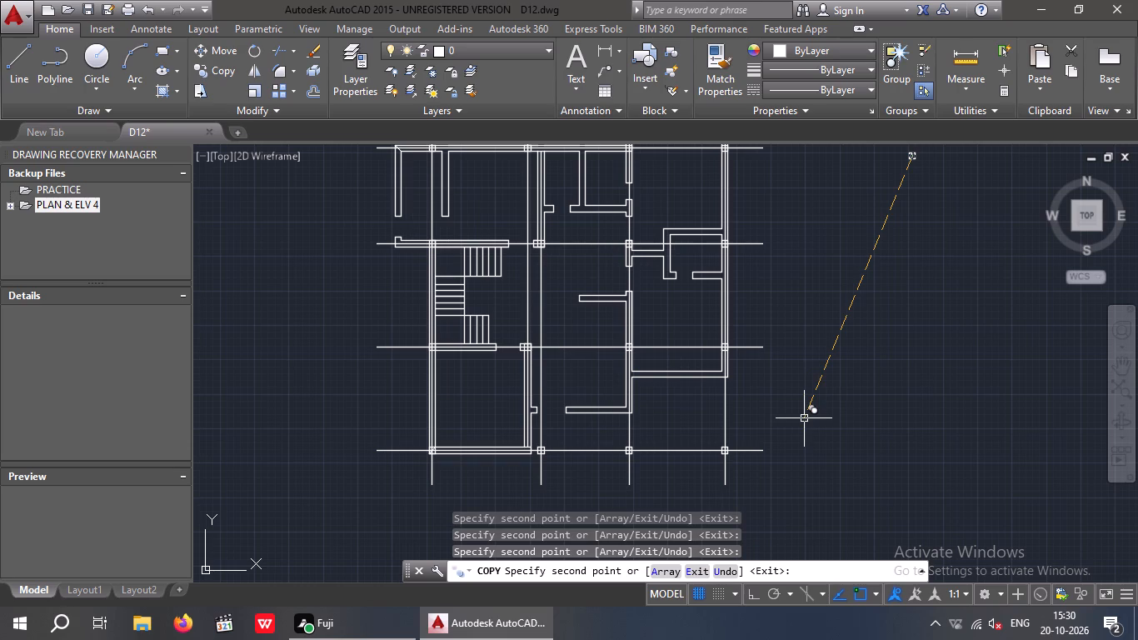
pyautogui.press('Escape')
pyautogui.press('Escape')
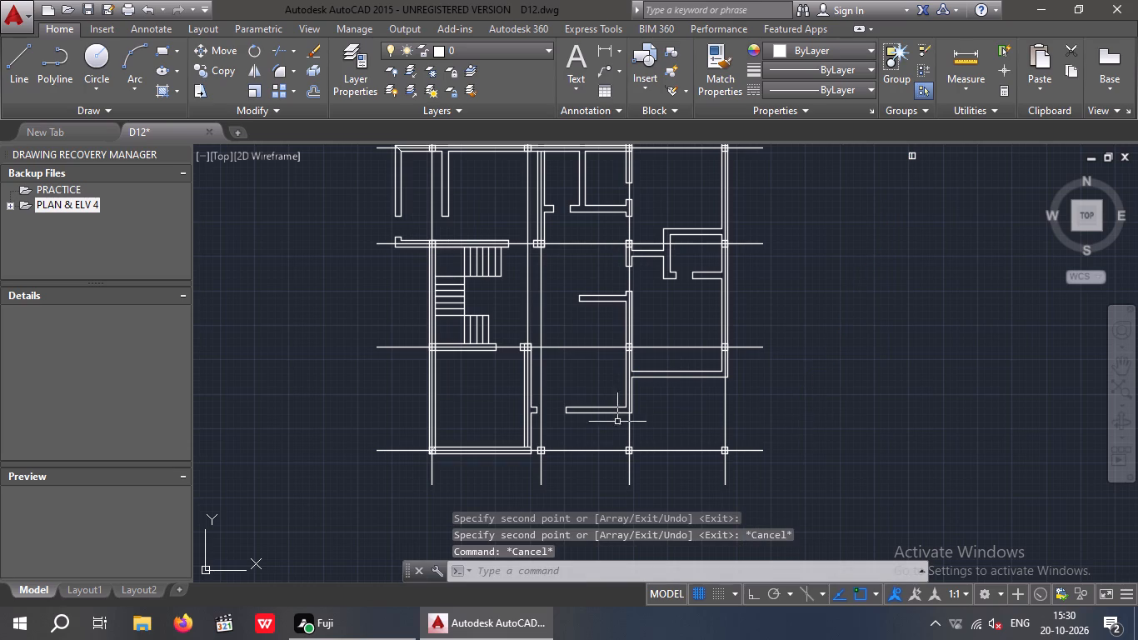
# Measure the horizontal gap between the short wall stub's end in the lower middle of the plan and the adjacent vertical centre line.
pyautogui.scroll(7, 537, 417)
pyautogui.scroll(-2, 523, 401)
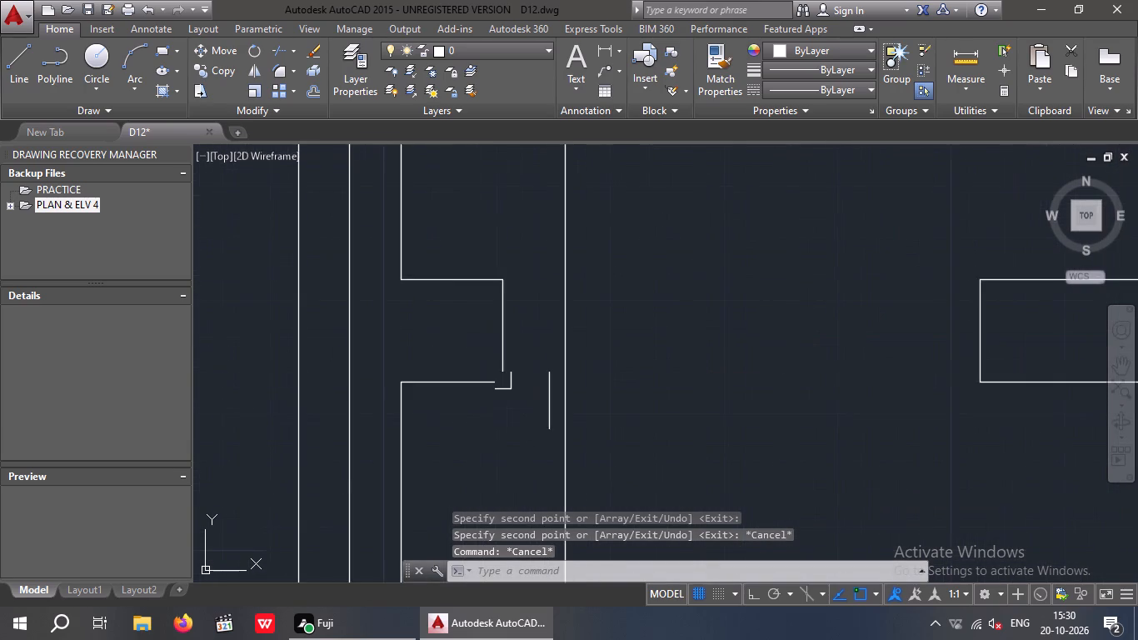
pyautogui.click(593, 53)
pyautogui.press('Escape')
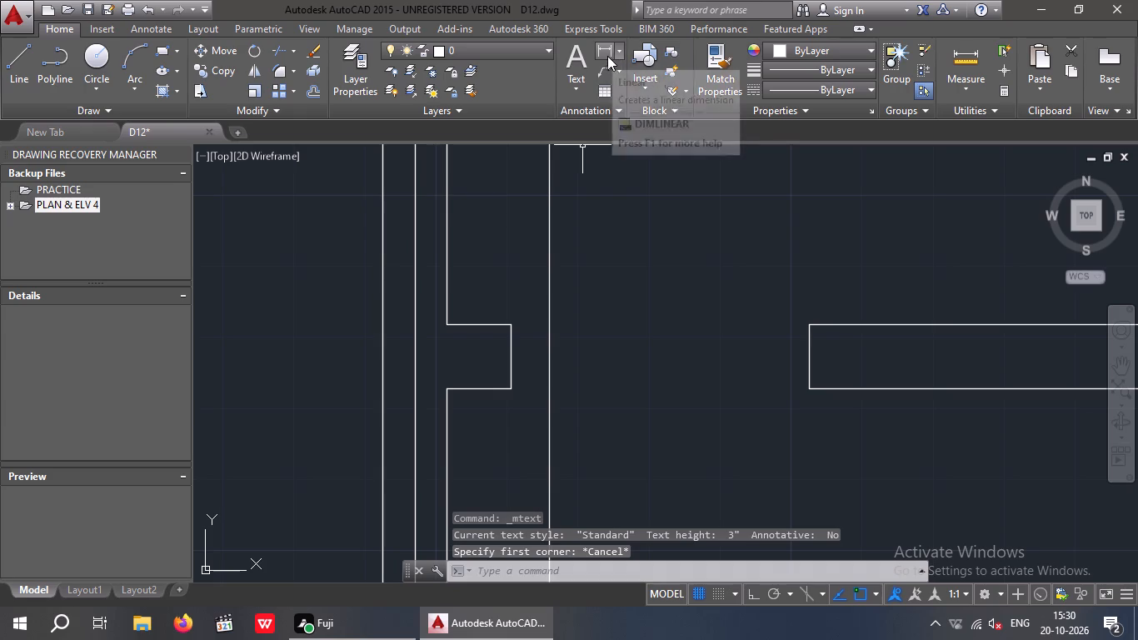
pyautogui.click(607, 56)
pyautogui.click(513, 393)
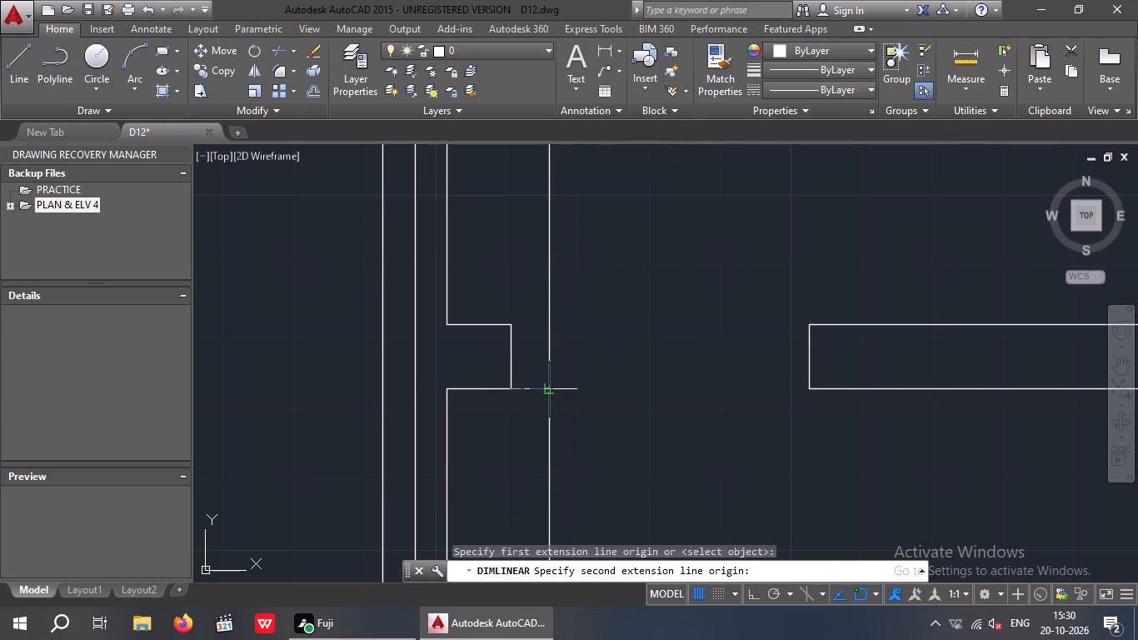
pyautogui.click(547, 392)
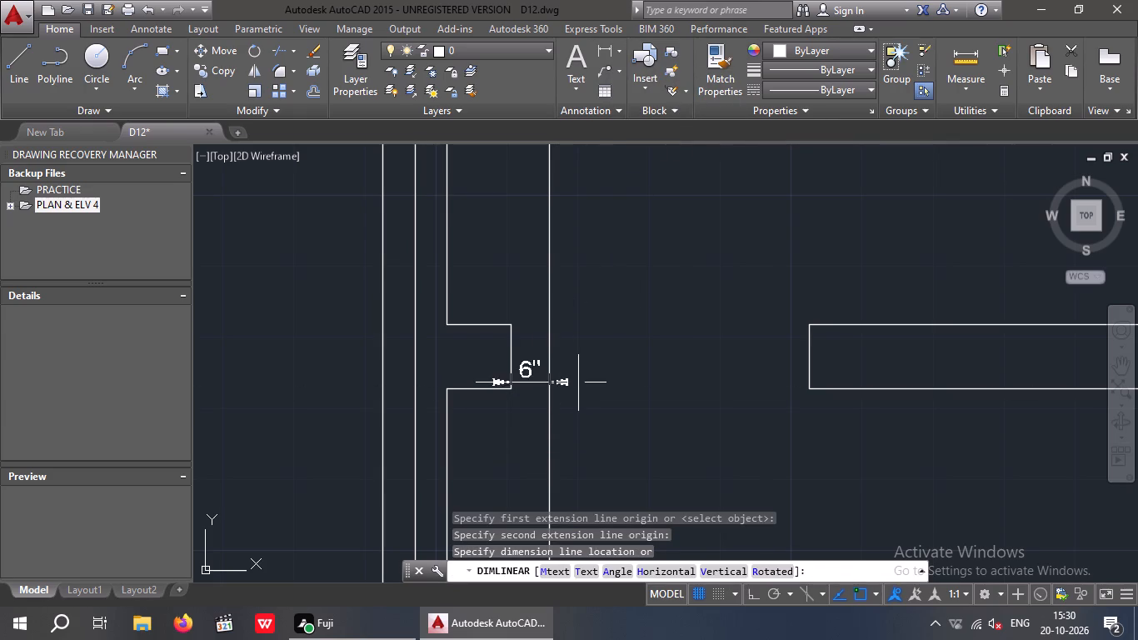
pyautogui.press('Escape')
pyautogui.press('Escape')
# Measure the horizontal distance from the wall face at the stub's lower inner corner to the adjacent vertical centre line.
pyautogui.moveTo(522, 358); pyautogui.dragTo(514, 365)
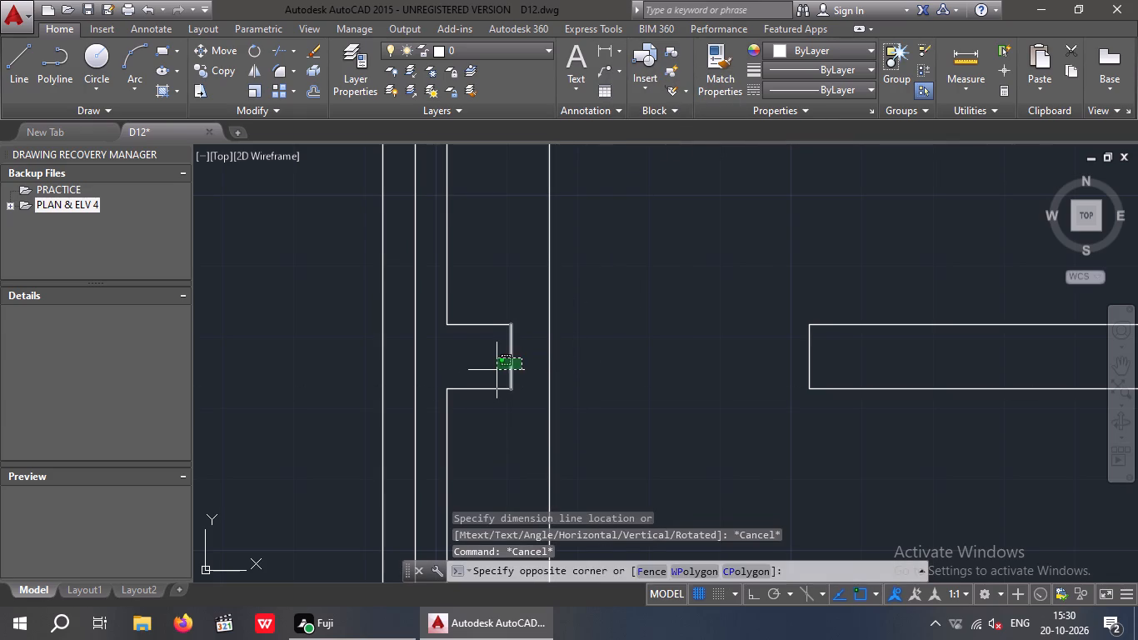
pyautogui.click(497, 370)
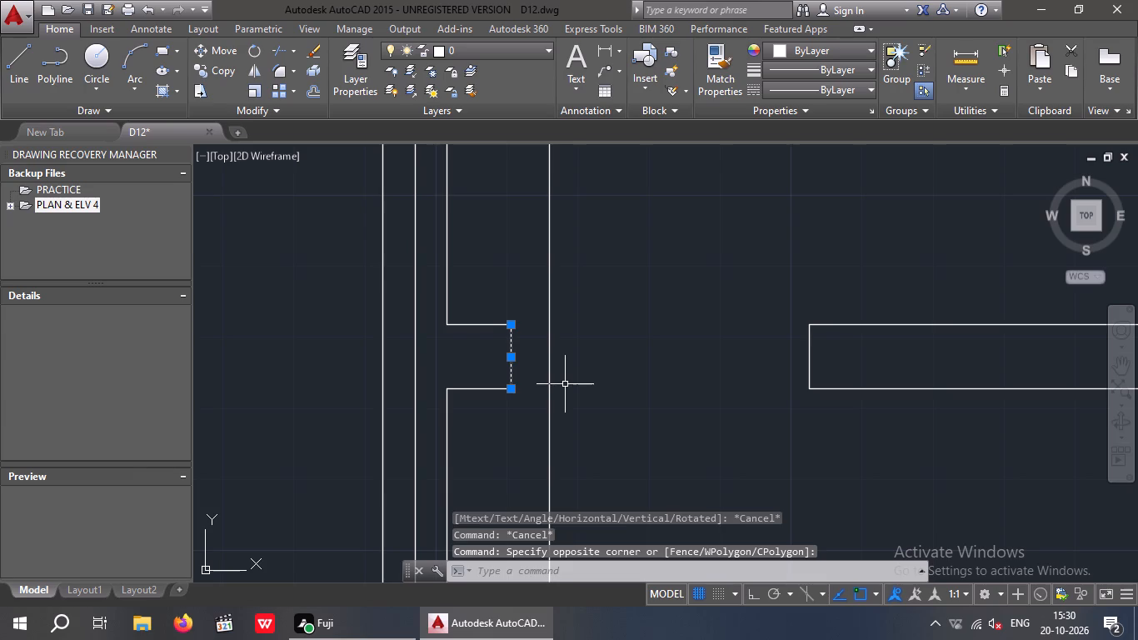
pyautogui.click(600, 56)
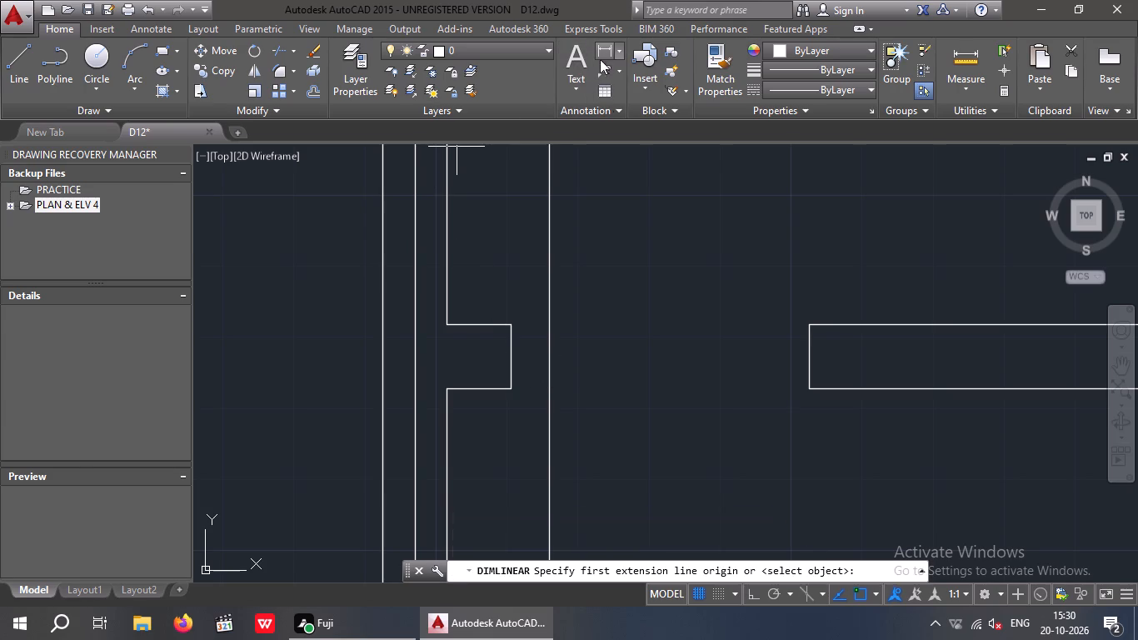
pyautogui.click(446, 391)
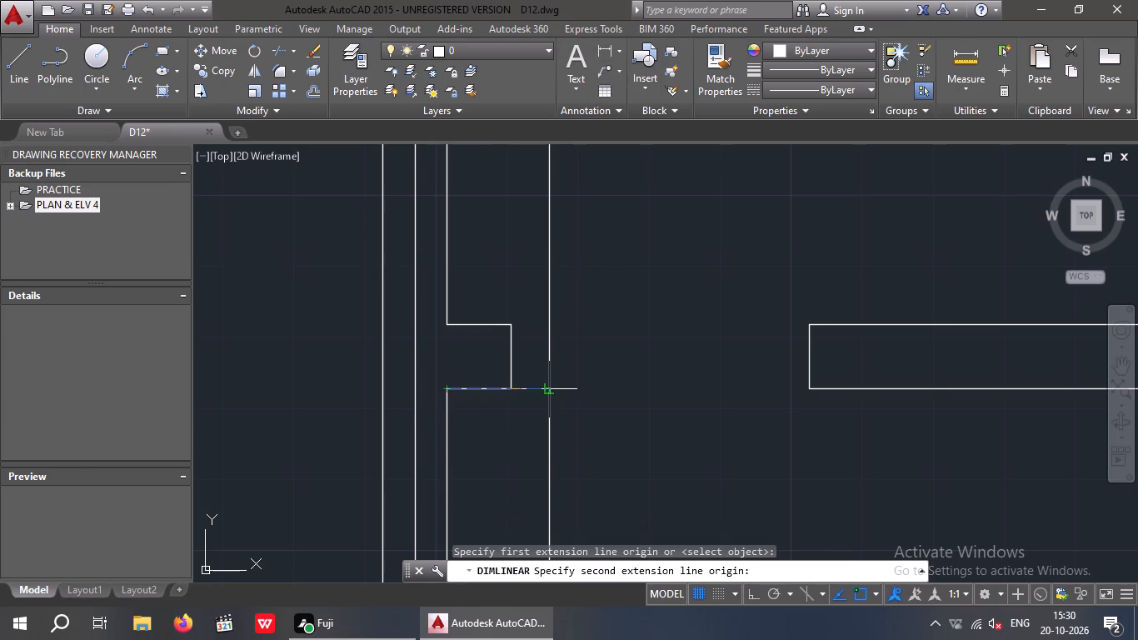
pyautogui.click(548, 384)
pyautogui.press('Escape')
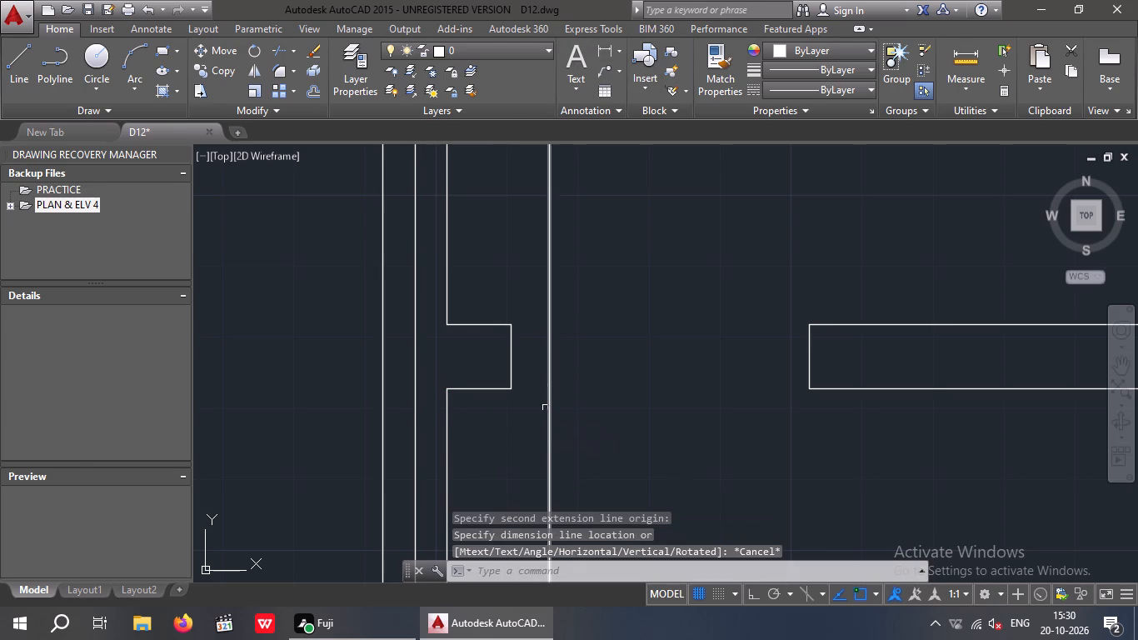
# Move the wall stub's end line by its midpoint onto the adjacent vertical centre line.
pyautogui.moveTo(529, 354); pyautogui.dragTo(517, 361)
pyautogui.click(485, 363)
pyautogui.scroll(-3, 492, 353)
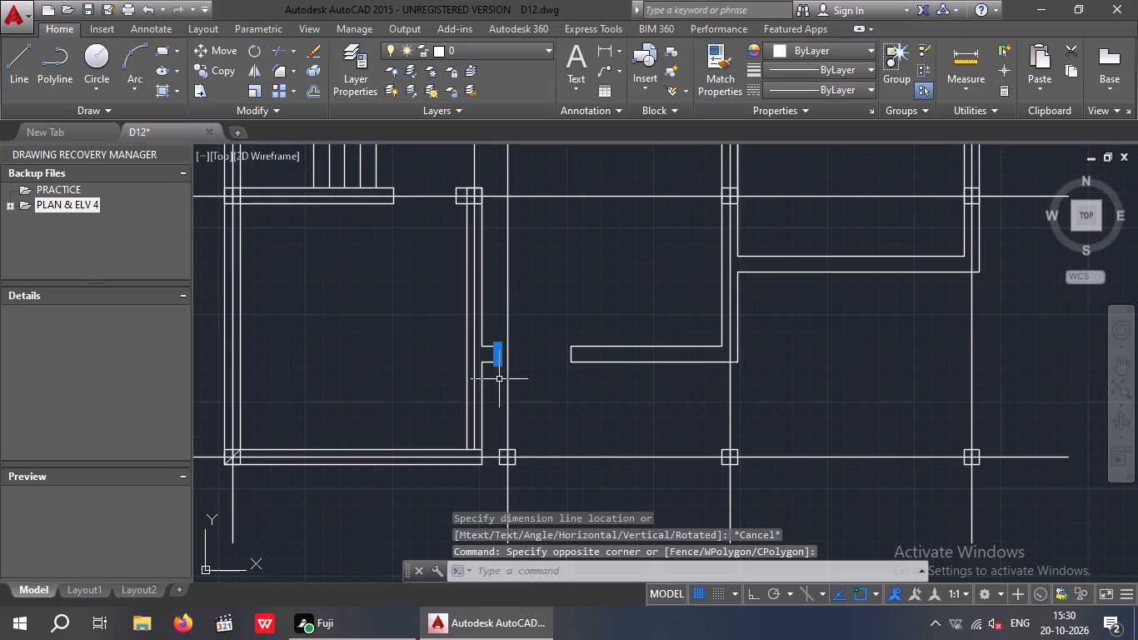
pyautogui.scroll(5, 491, 349)
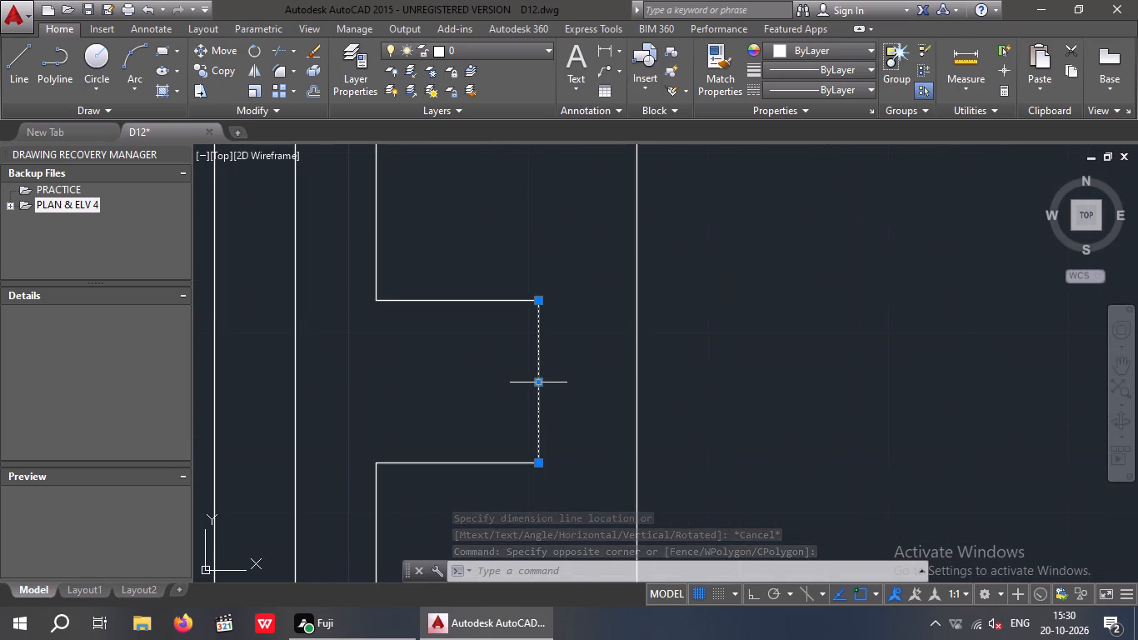
pyautogui.click(540, 384)
pyautogui.click(635, 380)
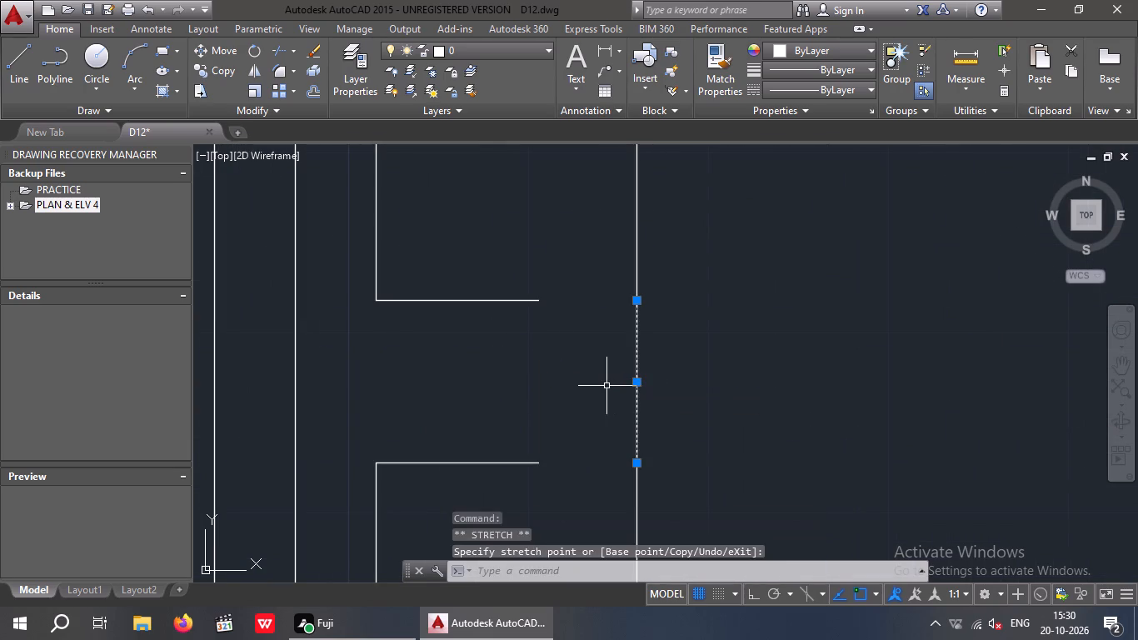
# Extend the wall stub's upper and lower edges to meet its relocated end line on the centre line.
pyautogui.press('Escape')
pyautogui.press('Escape')
pyautogui.press('e')
pyautogui.press('x')
pyautogui.press('space')
pyautogui.press('space')
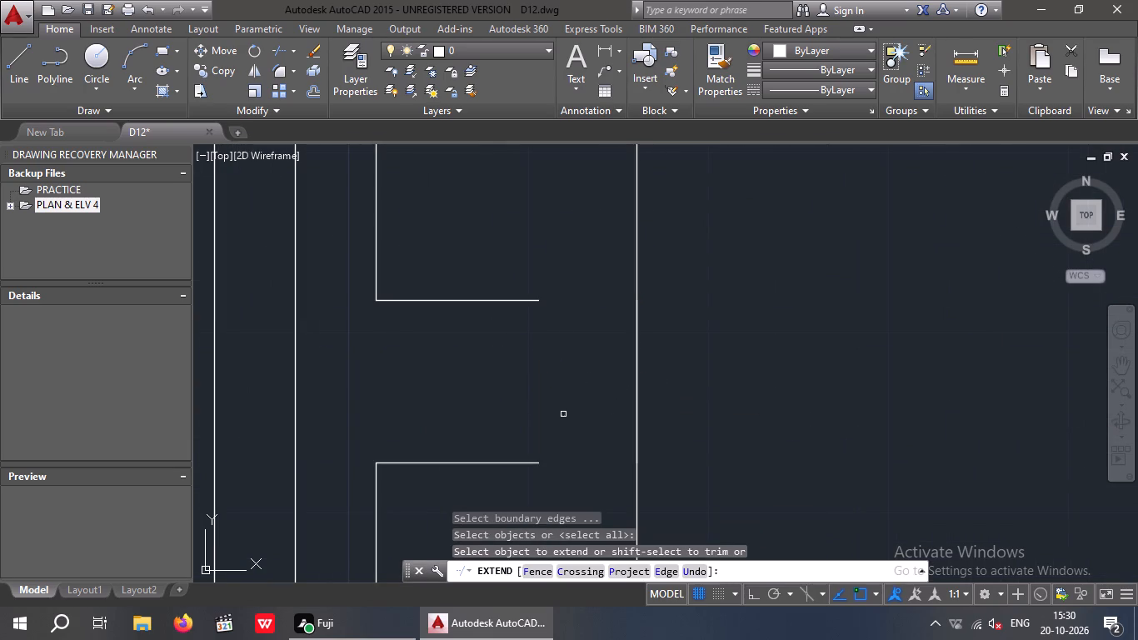
pyautogui.click(527, 302)
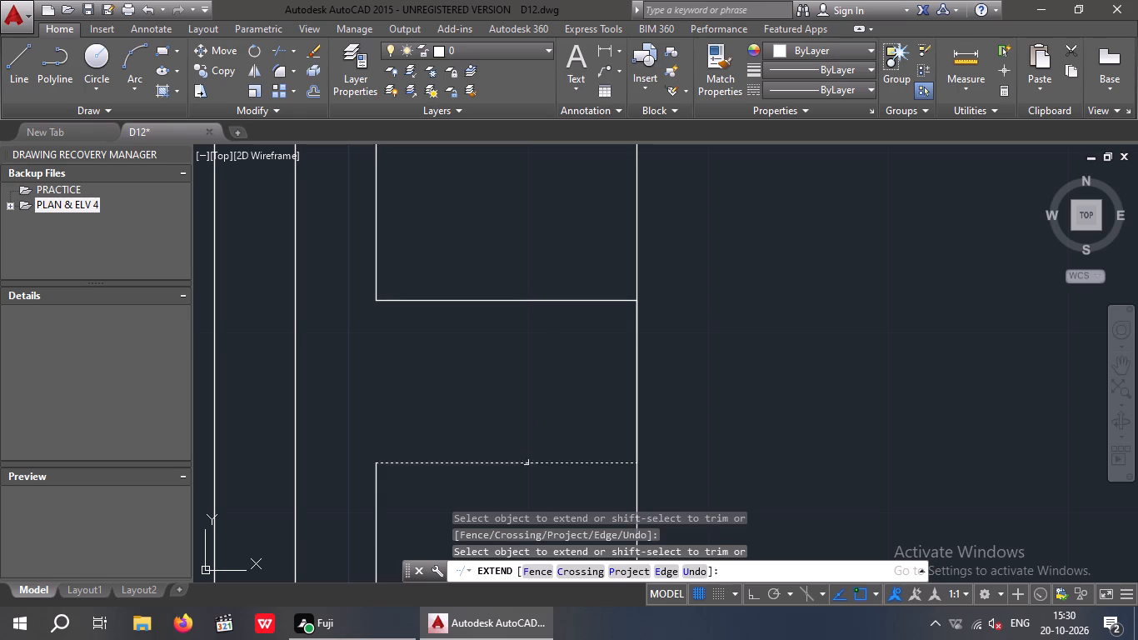
pyautogui.click(526, 462)
pyautogui.scroll(-2, 541, 394)
pyautogui.scroll(-2, 679, 400)
pyautogui.moveTo(686, 416); pyautogui.dragTo(685, 417, button='middle')
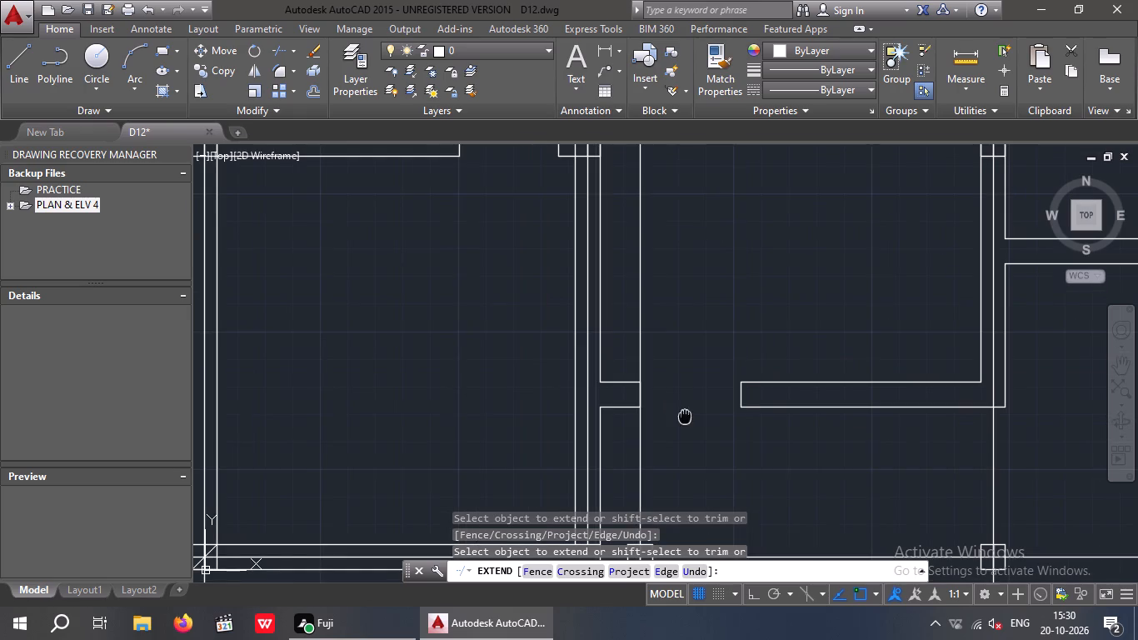
pyautogui.moveTo(685, 417); pyautogui.dragTo(538, 422, button='middle')
pyautogui.press('Escape')
pyautogui.press('Escape')
# Offset the wall stub's end line on the centre line by 3'6" toward the facing horizontal wall.
pyautogui.scroll(3, 507, 412)
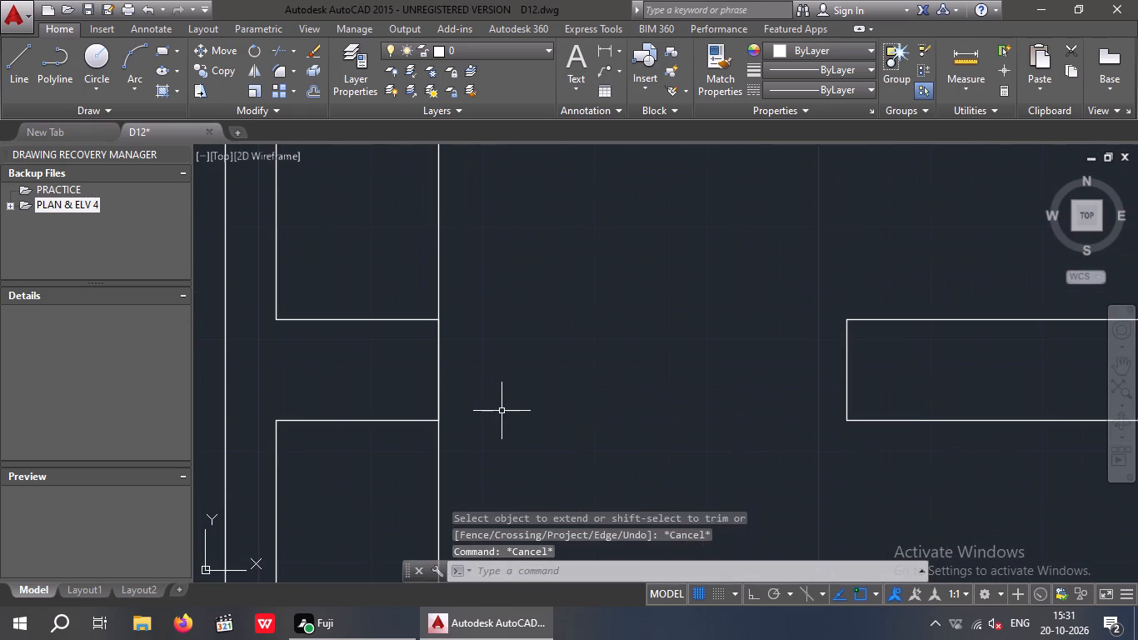
pyautogui.press('o')
pyautogui.press('Return')
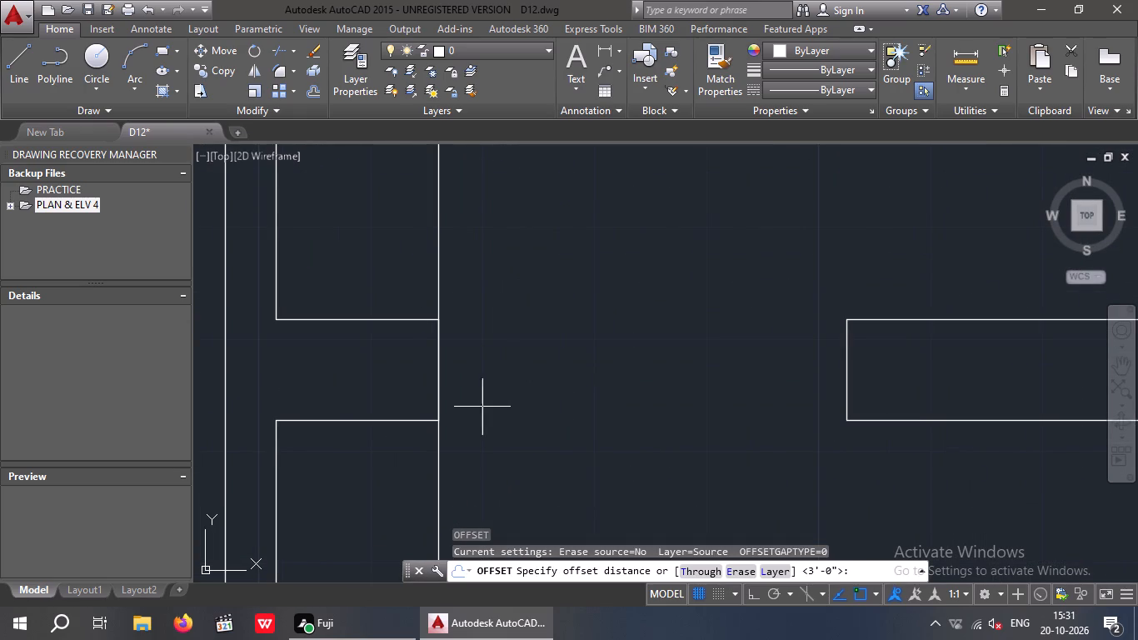
pyautogui.press('3')
pyautogui.write("'6")
pyautogui.hotkey('shift', '"')
pyautogui.press('Return')
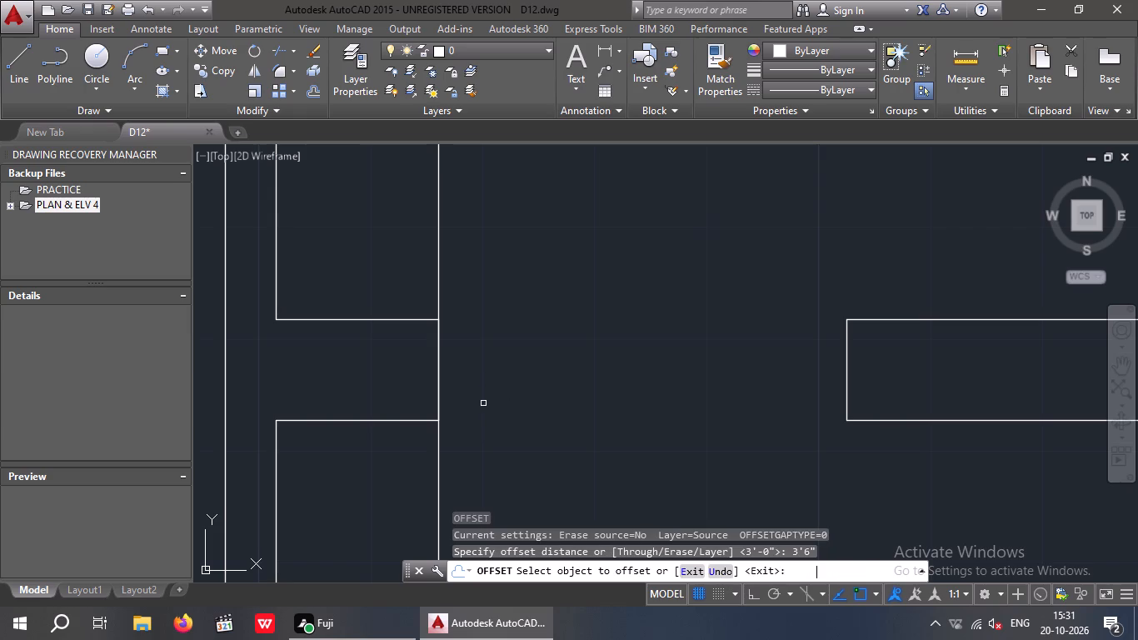
pyautogui.scroll(1, 436, 382)
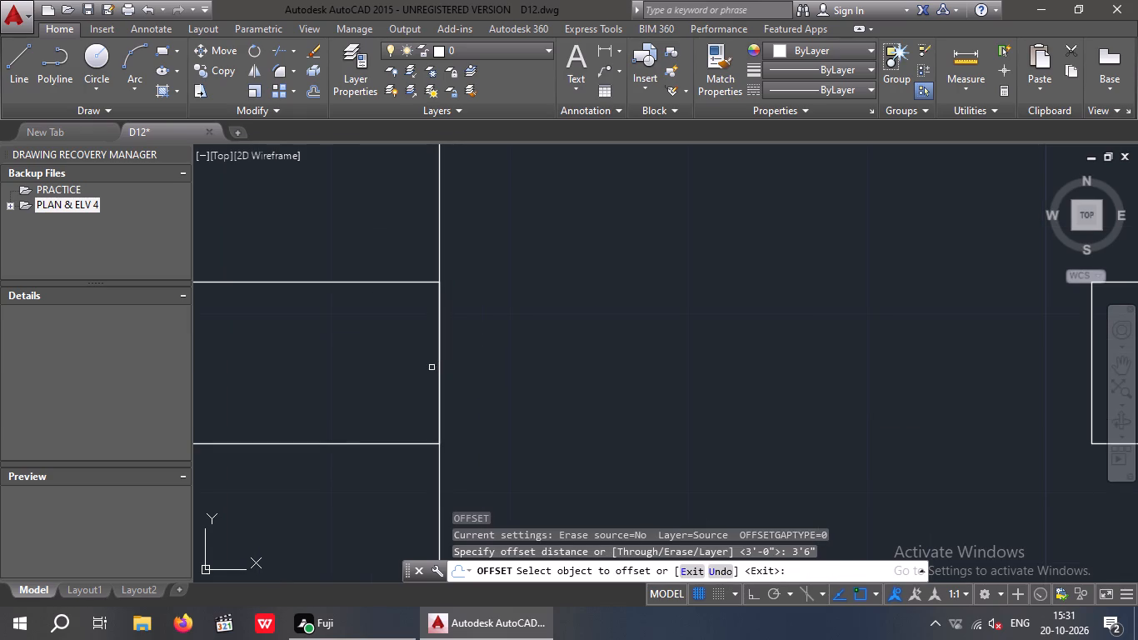
pyautogui.scroll(-3, 466, 370)
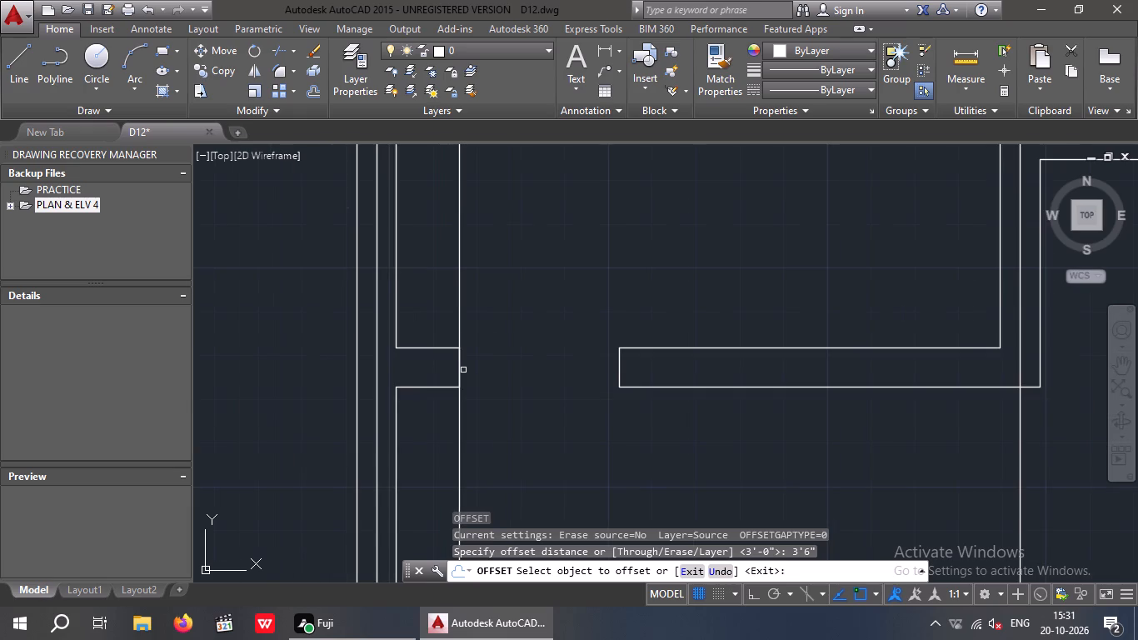
pyautogui.click(458, 371)
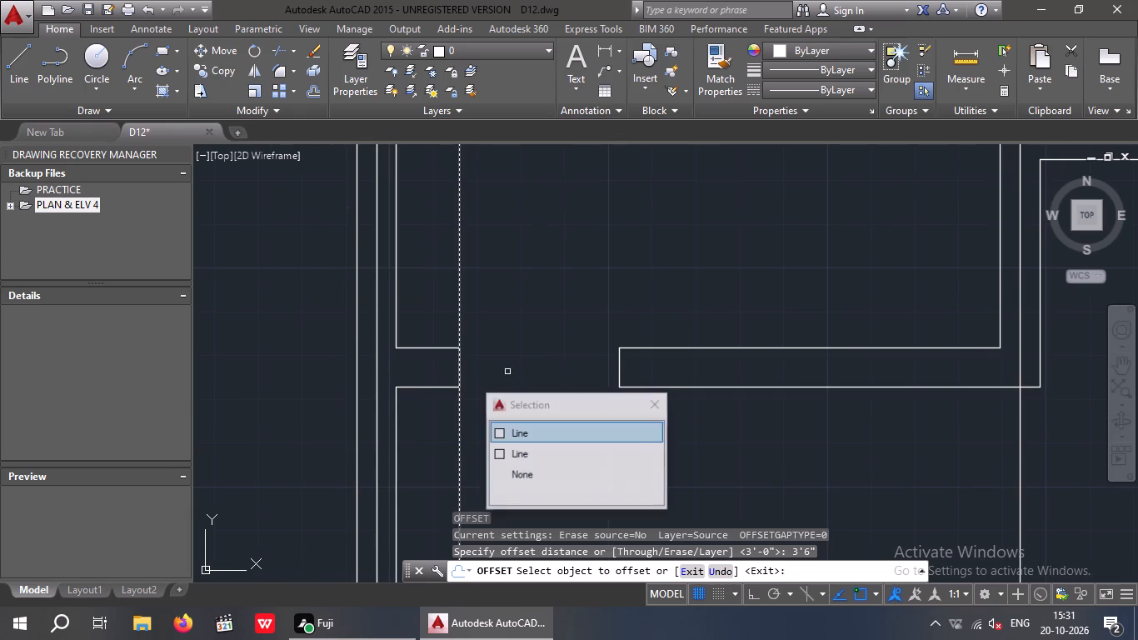
pyautogui.click(499, 457)
pyautogui.click(660, 422)
pyautogui.press('Escape')
pyautogui.press('Escape')
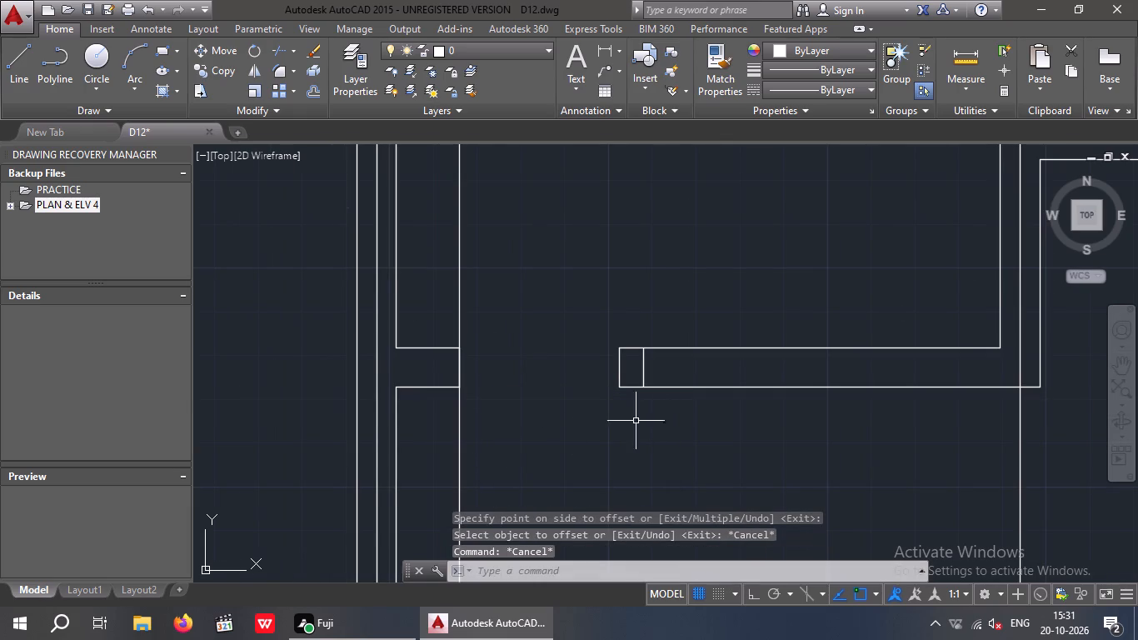
# Trim the facing wall's upper and lower edges back to the offset line and erase the wall's old end line.
pyautogui.scroll(2, 608, 383)
pyautogui.write('TR')
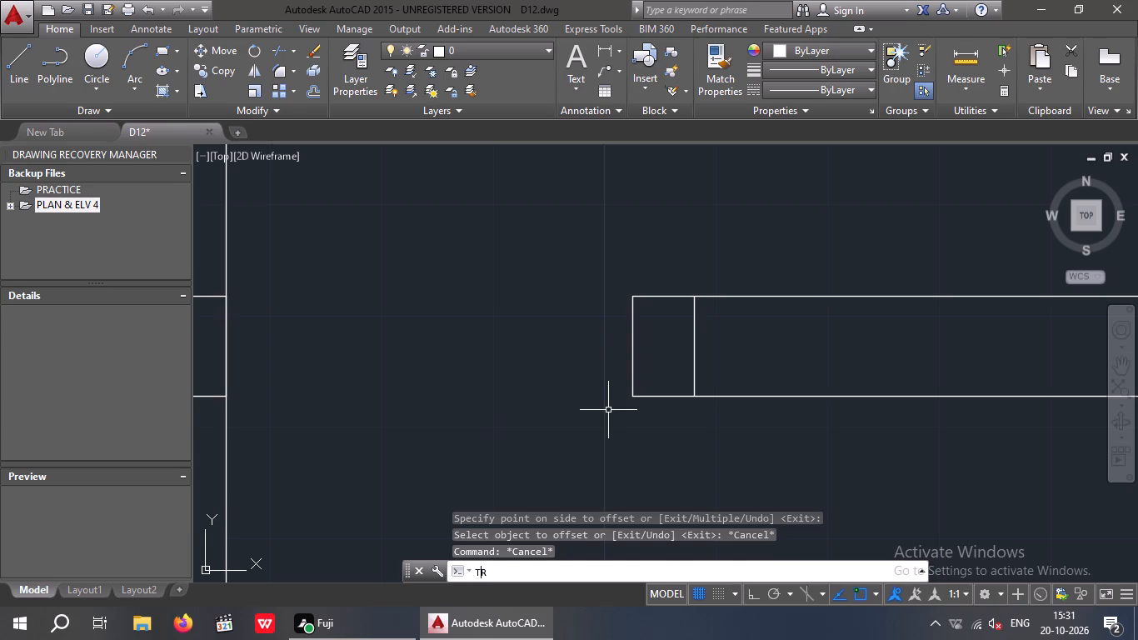
pyautogui.press('space')
pyautogui.press('space')
pyautogui.moveTo(655, 419); pyautogui.dragTo(639, 401)
pyautogui.click(596, 283)
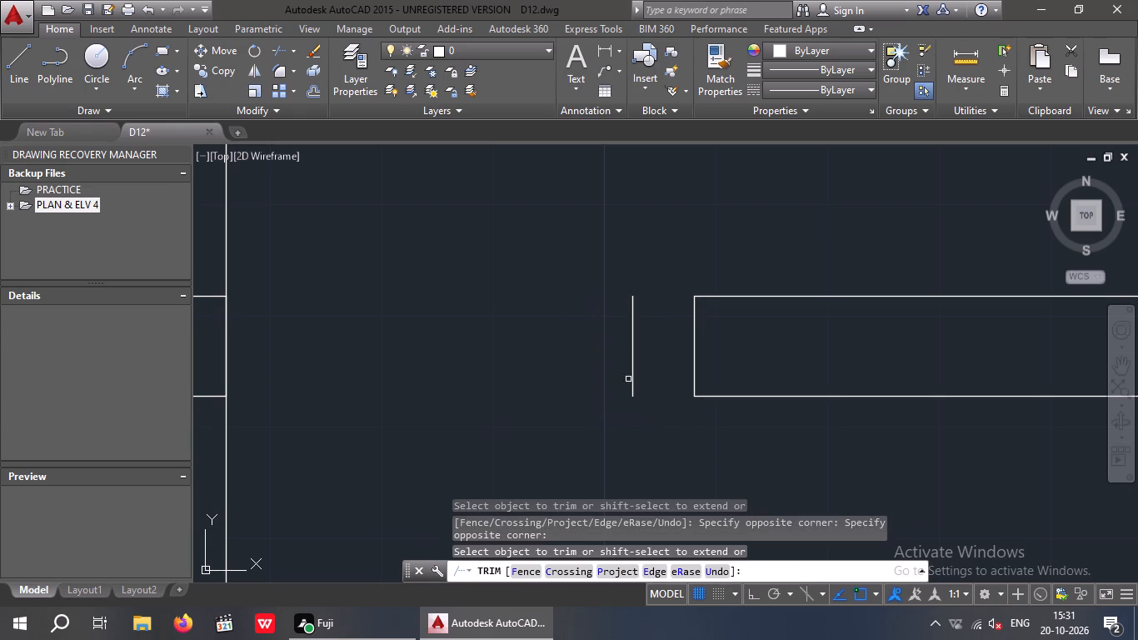
pyautogui.press('Escape')
pyautogui.moveTo(666, 422); pyautogui.dragTo(643, 410)
pyautogui.click(574, 271)
pyautogui.press('Delete')
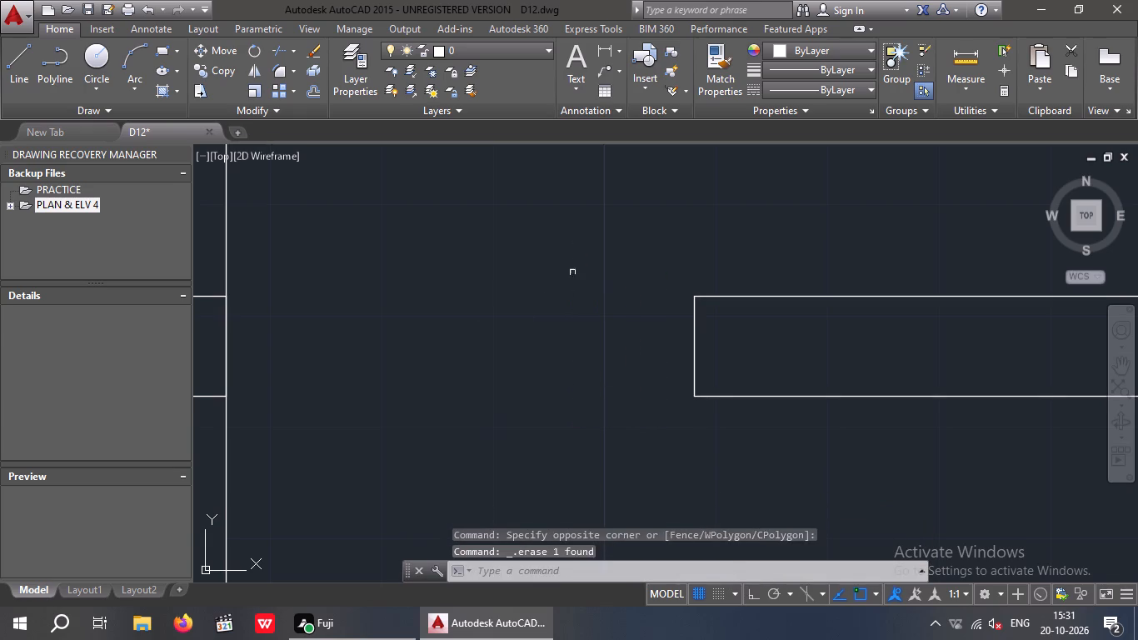
# In the plan copy without the column grid, draw a horizontal line from the small room's outer west wall midpoint to the adjacent vertical wall's far face.
pyautogui.scroll(-6, 492, 327)
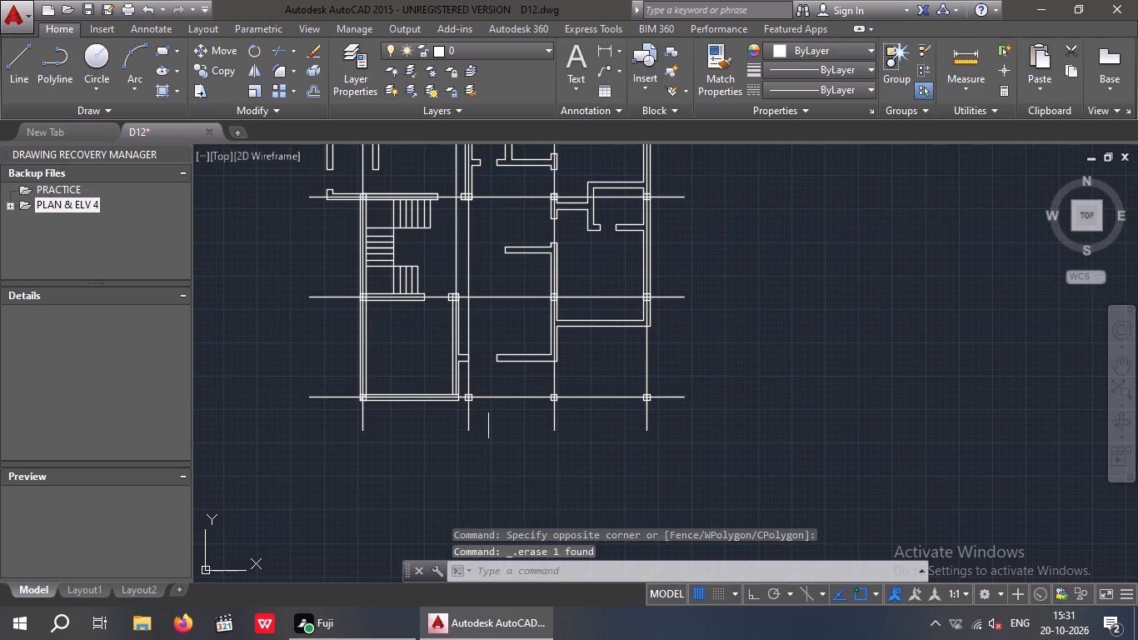
pyautogui.moveTo(492, 457); pyautogui.dragTo(576, 462, button='middle')
pyautogui.scroll(-2, 581, 447)
pyautogui.moveTo(497, 455); pyautogui.dragTo(536, 447, button='middle')
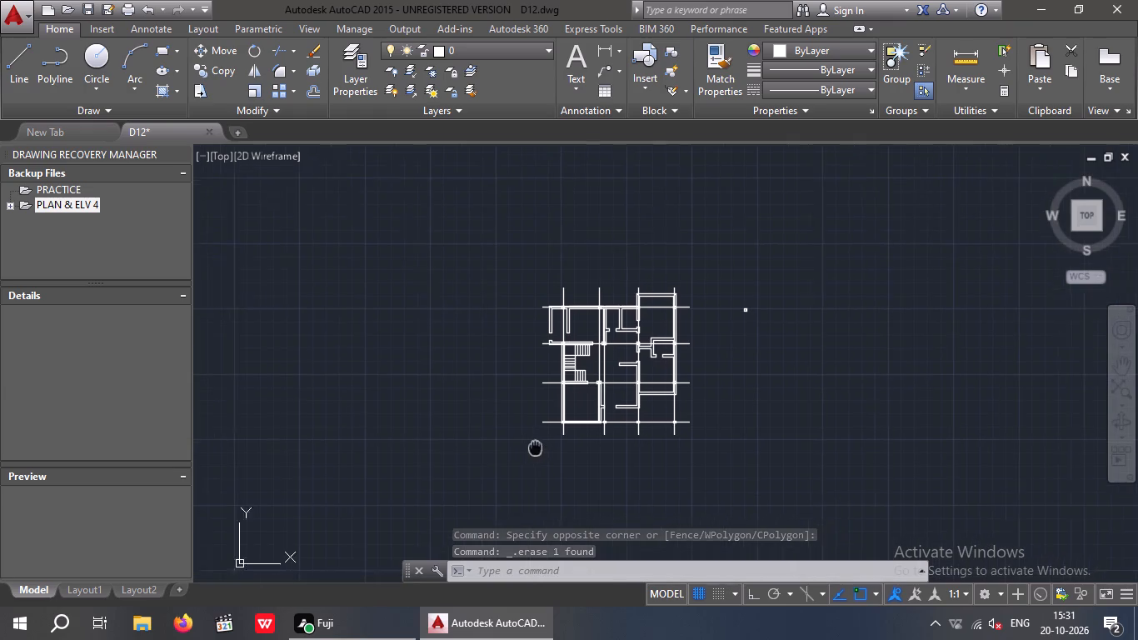
pyautogui.moveTo(536, 447); pyautogui.dragTo(549, 447, button='middle')
pyautogui.scroll(4, 649, 339)
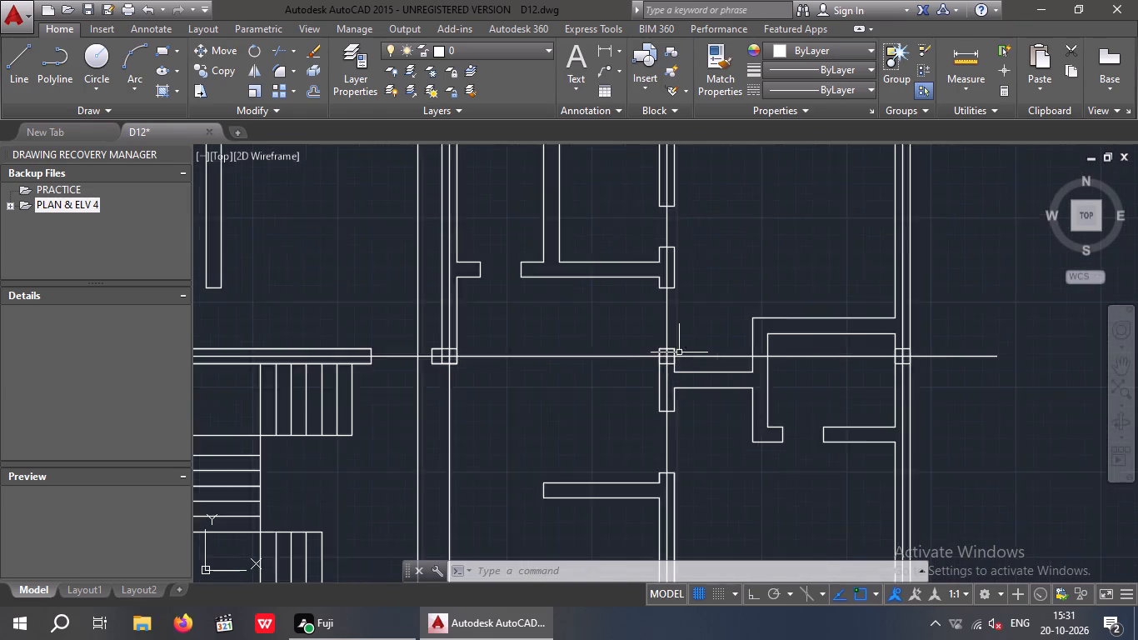
pyautogui.scroll(1, 679, 352)
pyautogui.scroll(-2, 676, 357)
pyautogui.moveTo(603, 387); pyautogui.dragTo(702, 370, button='middle')
pyautogui.scroll(-2, 711, 371)
pyautogui.moveTo(492, 412); pyautogui.dragTo(688, 373, button='middle')
pyautogui.scroll(-1, 496, 412)
pyautogui.scroll(-2, 718, 377)
pyautogui.moveTo(623, 390); pyautogui.dragTo(719, 390, button='middle')
pyautogui.scroll(6, 562, 364)
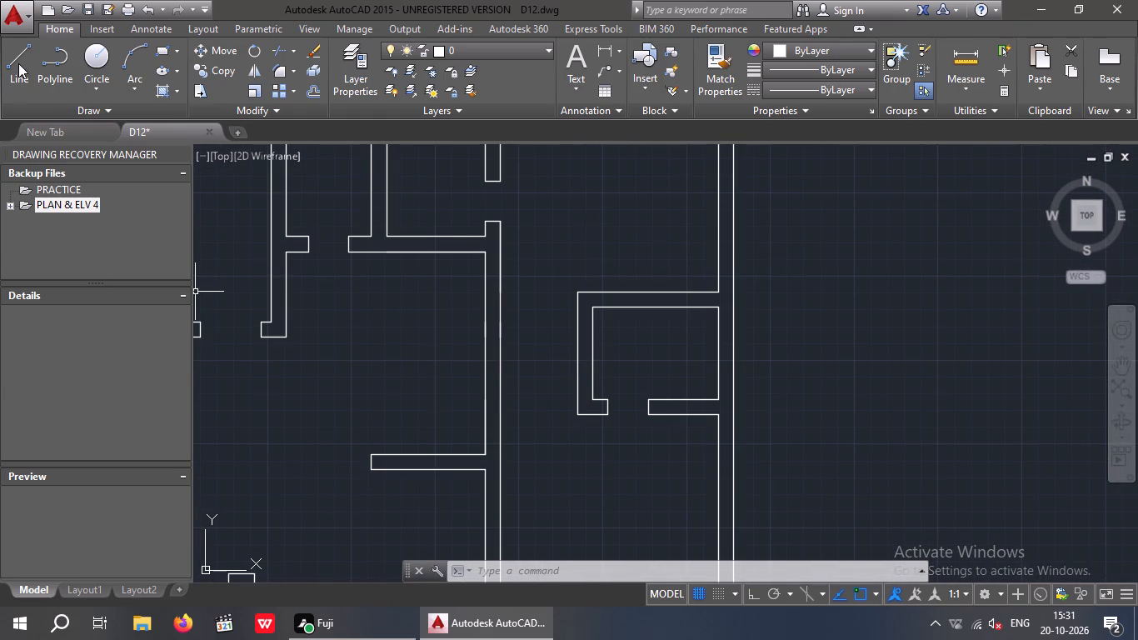
pyautogui.click(18, 62)
pyautogui.click(581, 354)
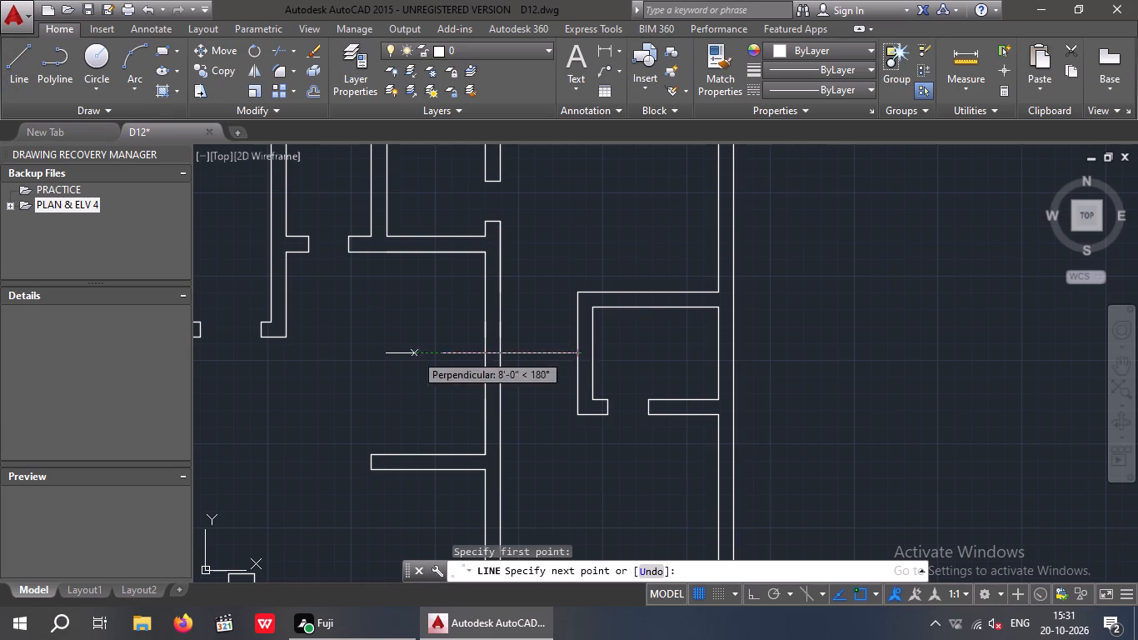
pyautogui.click(484, 351)
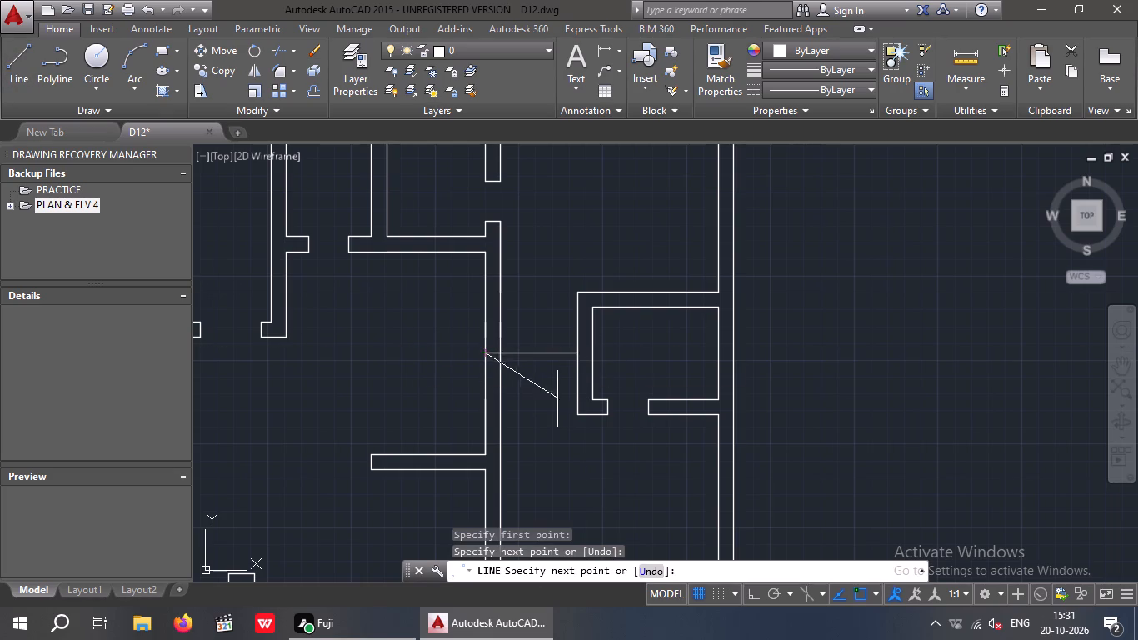
pyautogui.press('space')
# Offset the new horizontal line 4.5" to both its upper and lower sides.
pyautogui.press('o')
pyautogui.press('Return')
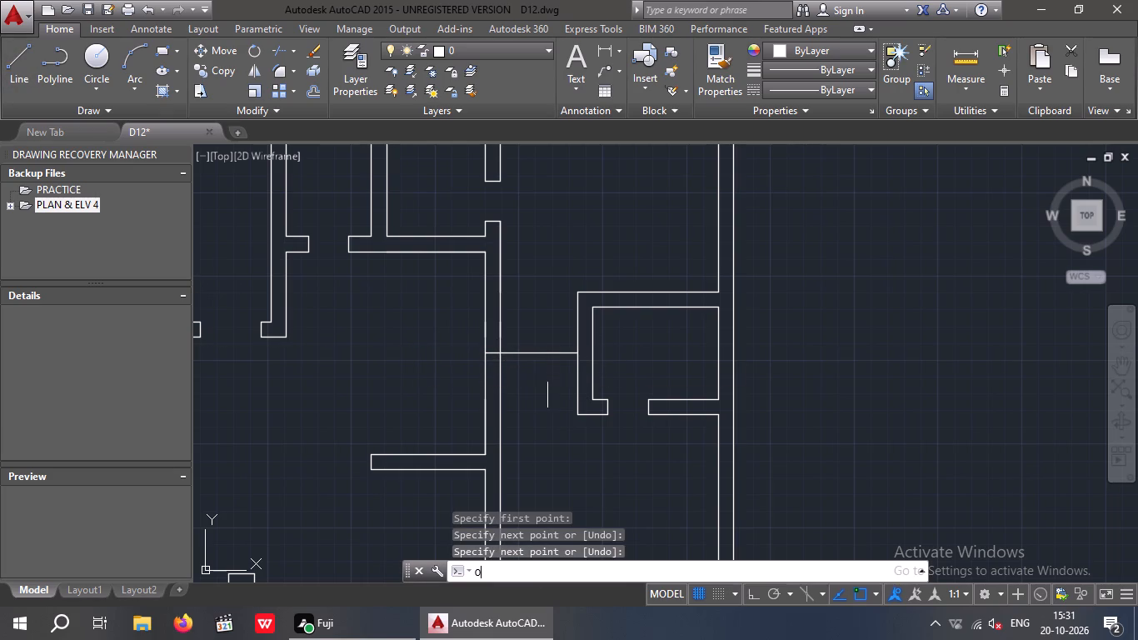
pyautogui.write('4.')
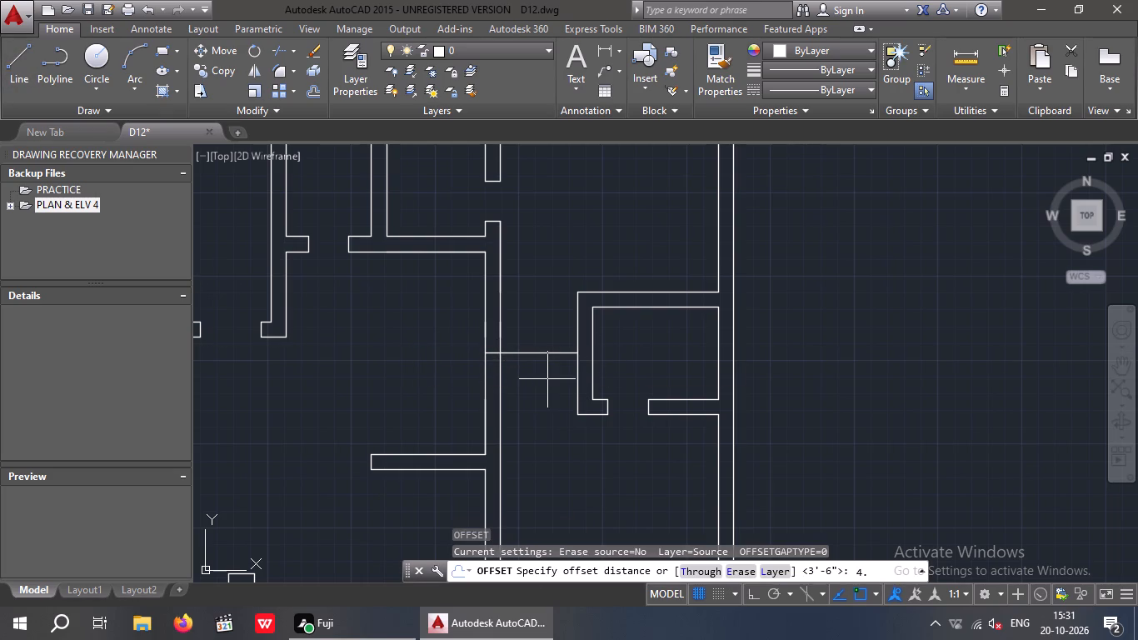
pyautogui.press('5')
pyautogui.hotkey('shift', '"')
pyautogui.press('Return')
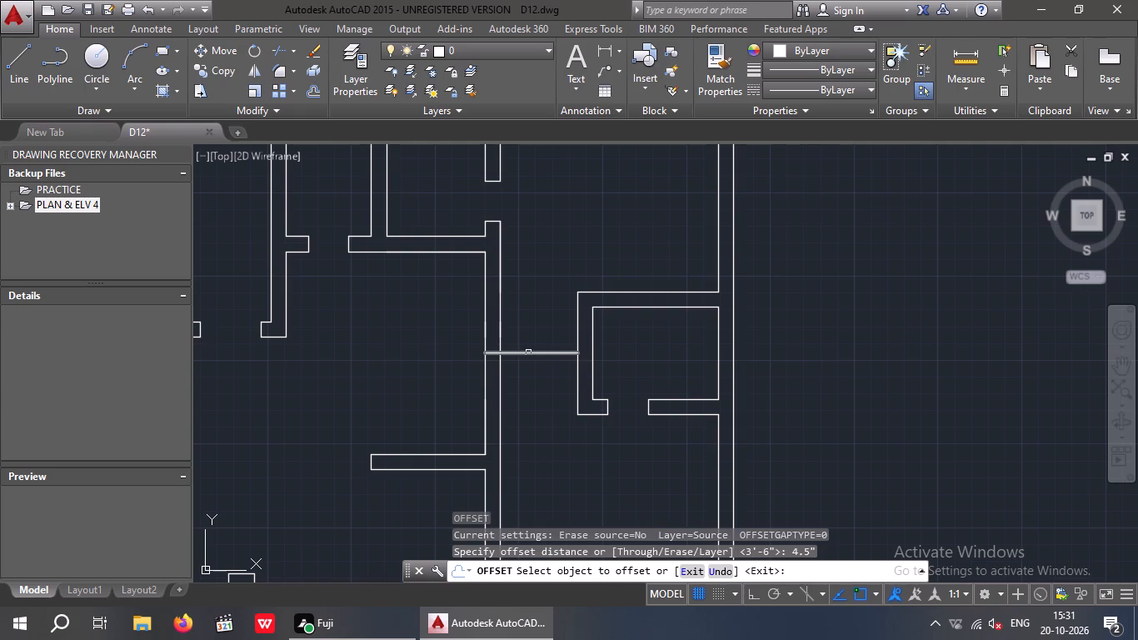
pyautogui.click(528, 352)
pyautogui.click(529, 338)
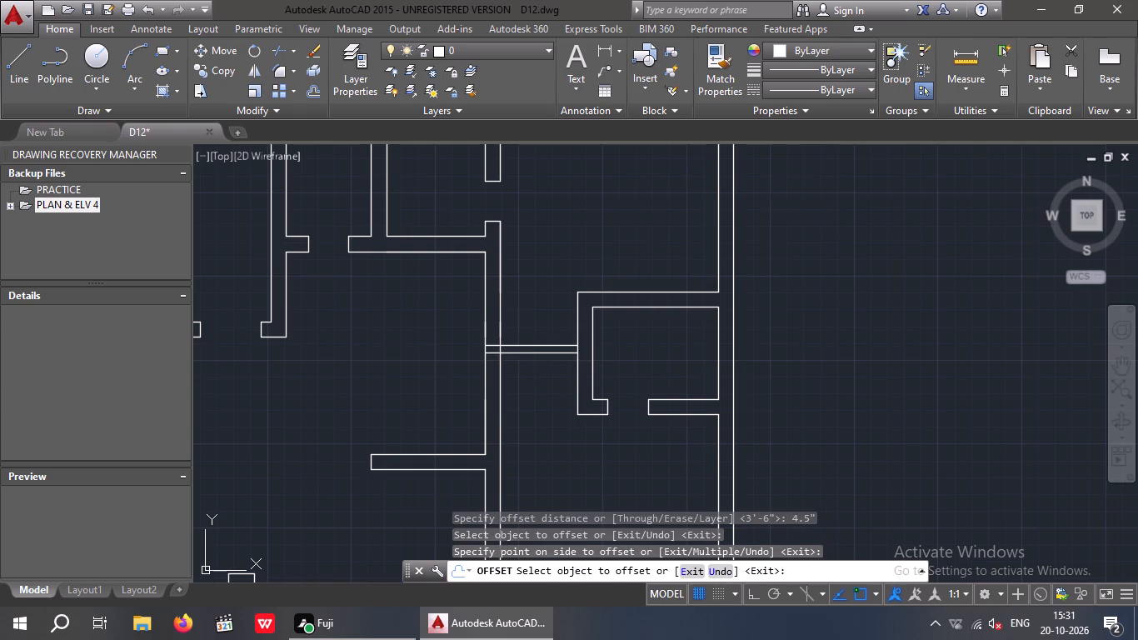
pyautogui.click(513, 352)
pyautogui.click(522, 380)
pyautogui.scroll(-2, 535, 377)
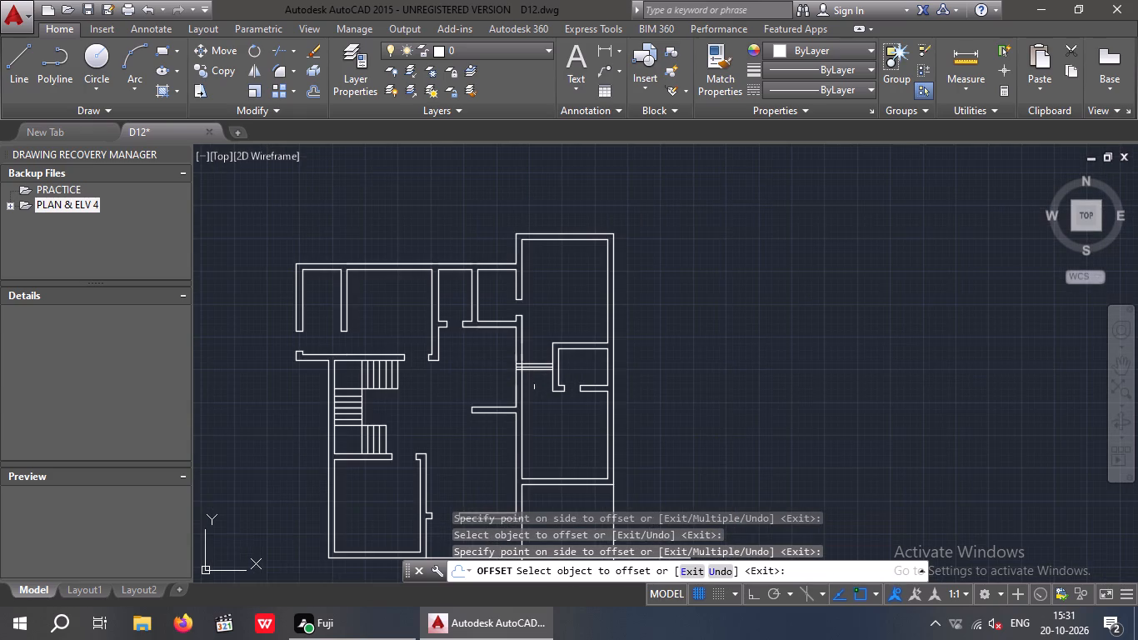
pyautogui.scroll(1, 537, 387)
pyautogui.press('Escape')
pyautogui.press('Escape')
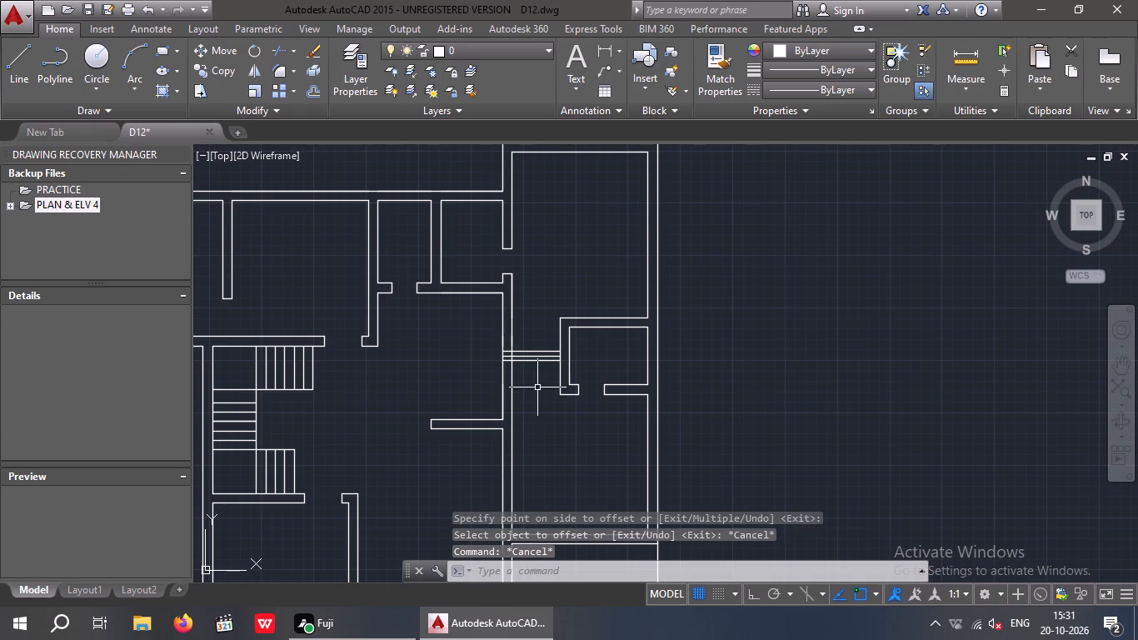
# Examine the wall layout beside the small room in the plan copy with the column grid for comparison.
pyautogui.scroll(-2, 537, 387)
pyautogui.scroll(-1, 677, 386)
pyautogui.moveTo(611, 398); pyautogui.dragTo(417, 409, button='middle')
pyautogui.scroll(-2, 667, 358)
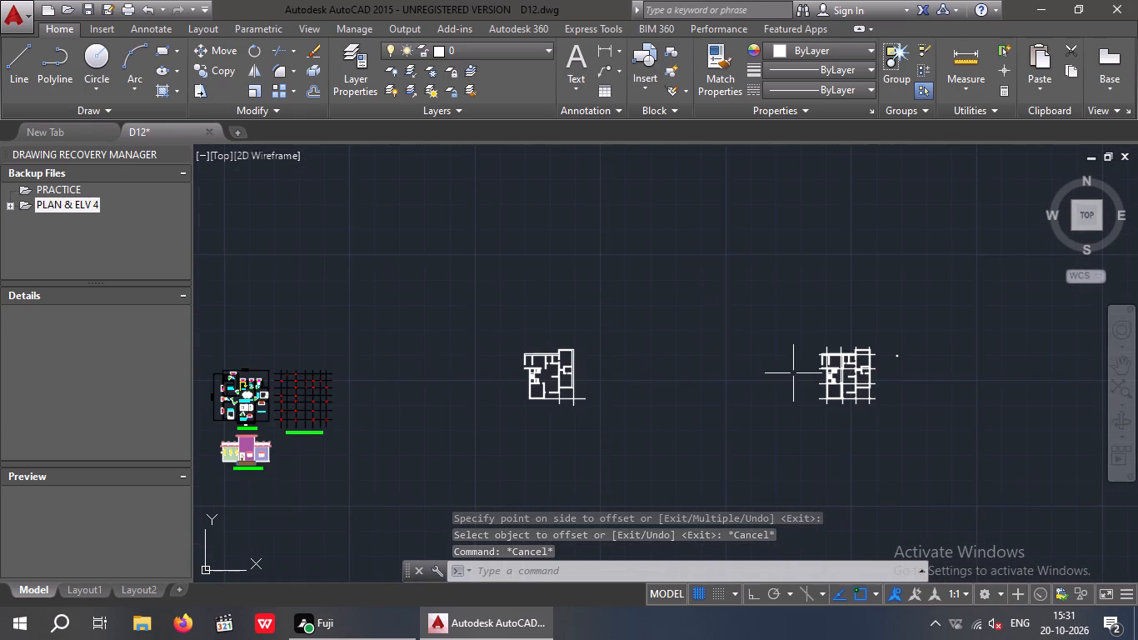
pyautogui.scroll(6, 845, 373)
pyautogui.scroll(-1, 861, 372)
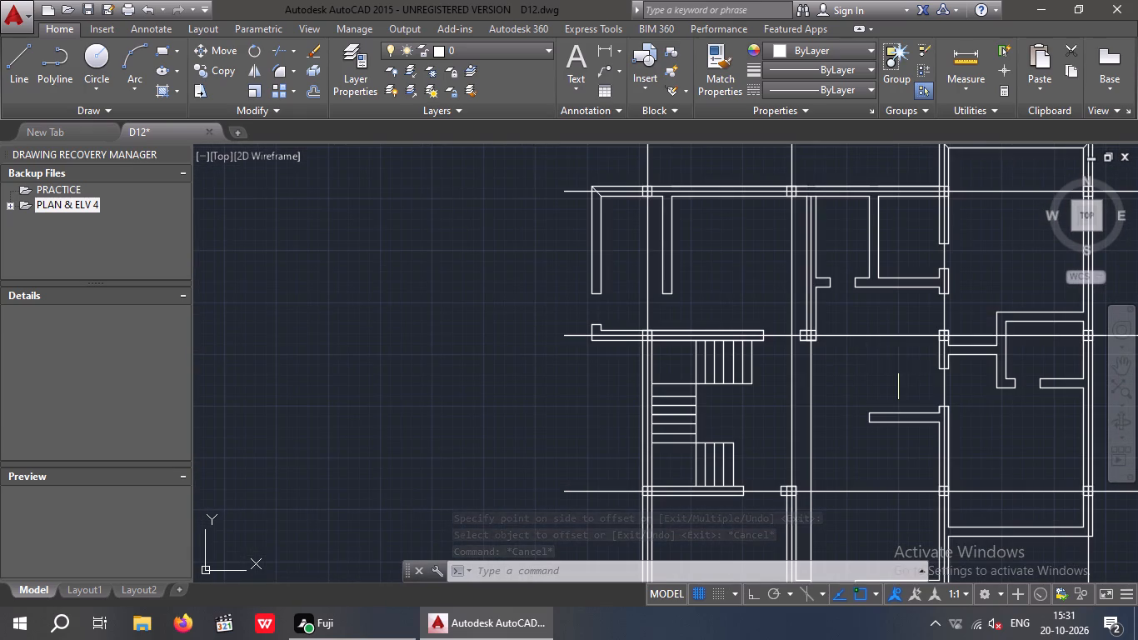
pyautogui.scroll(-2, 881, 372)
pyautogui.moveTo(508, 441); pyautogui.dragTo(512, 441, button='middle')
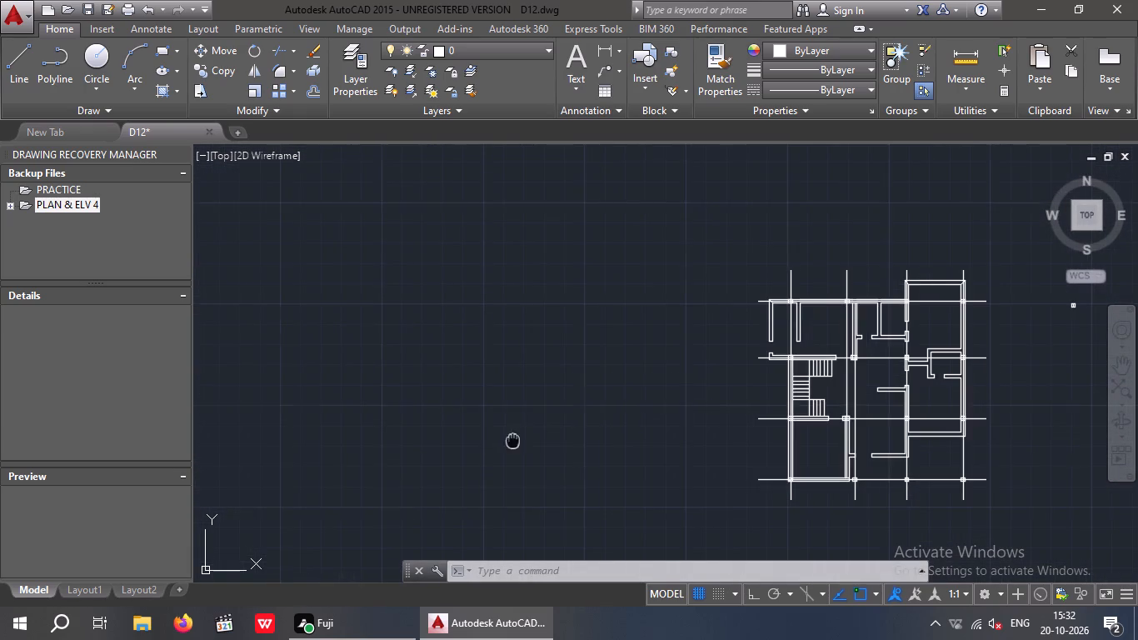
pyautogui.moveTo(512, 441); pyautogui.dragTo(916, 359, button='middle')
pyautogui.scroll(-1, 770, 382)
pyautogui.scroll(-1, 863, 372)
pyautogui.middleClick(868, 372)
# Extend the upper partition's lower edge and the lower partition's upper edge across the vertical wall to its far face.
pyautogui.scroll(4, 563, 334)
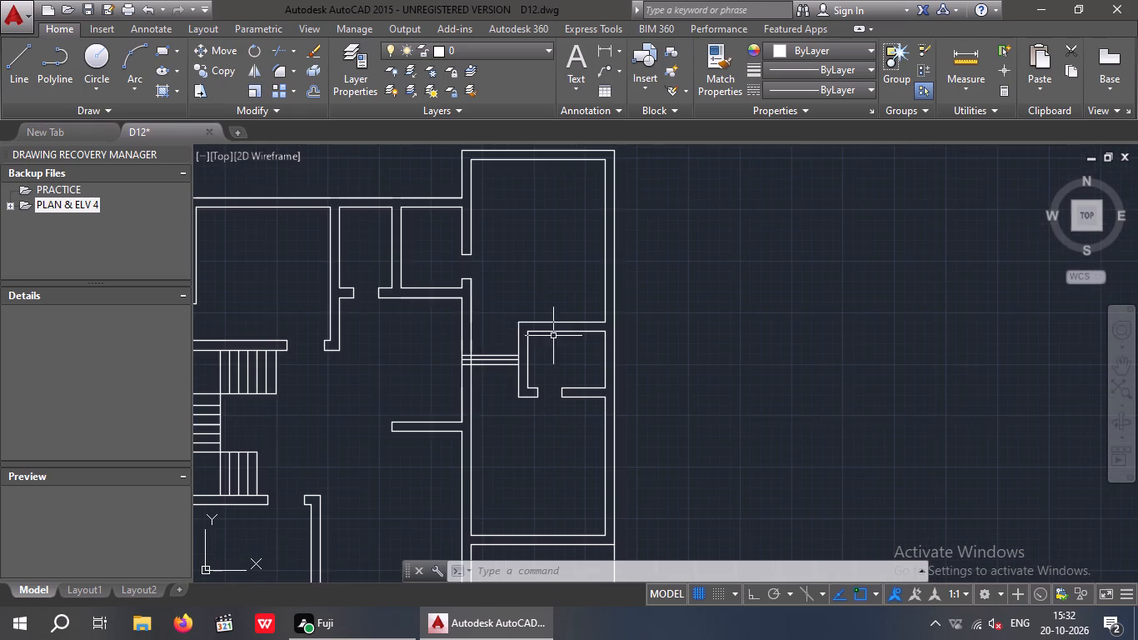
pyautogui.scroll(2, 445, 343)
pyautogui.press('Escape')
pyautogui.press('Escape')
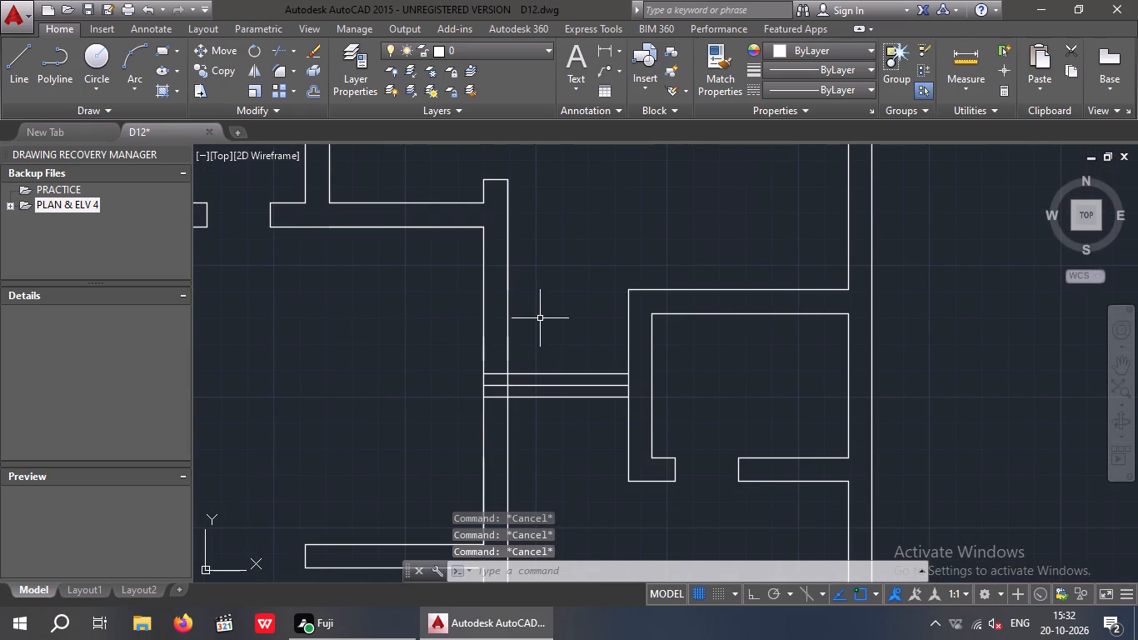
pyautogui.write('EX')
pyautogui.press('space')
pyautogui.press('space')
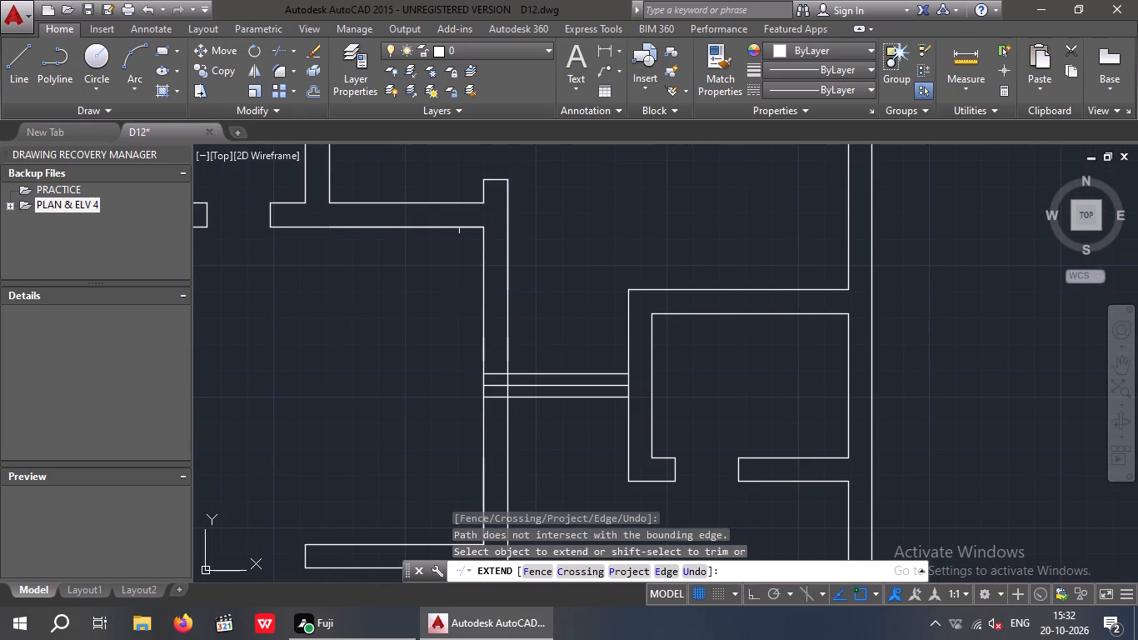
pyautogui.click(465, 228)
pyautogui.scroll(-1, 463, 368)
pyautogui.click(456, 480)
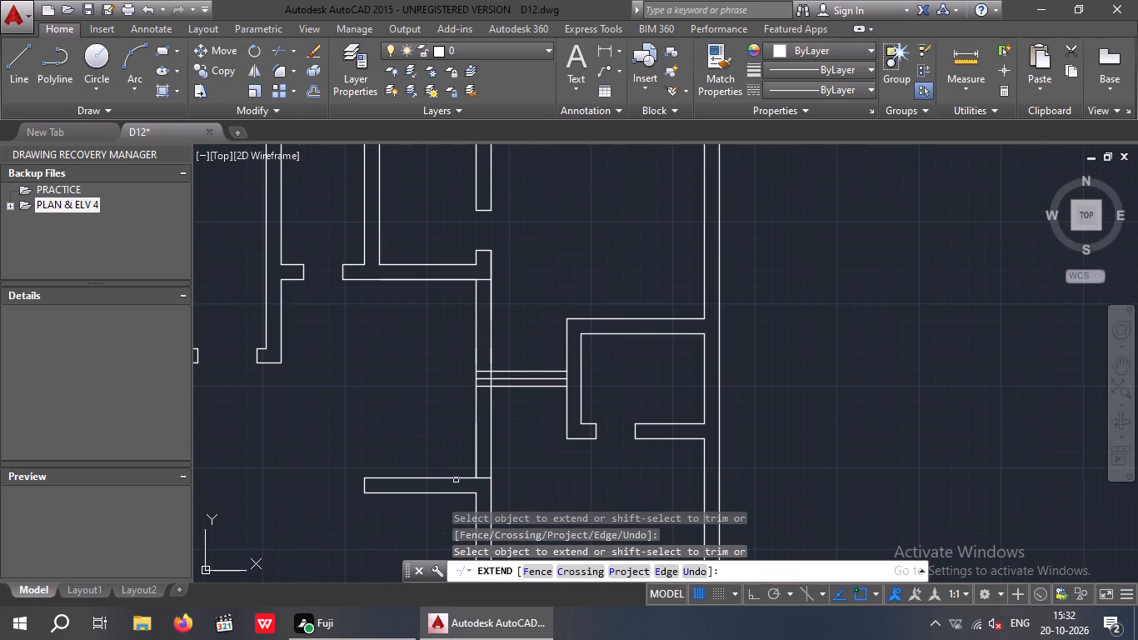
pyautogui.press('Escape')
pyautogui.press('Escape')
# Offset the two extended partition edges 6" toward each other, inside the space between the partitions.
pyautogui.press('o')
pyautogui.press('Return')
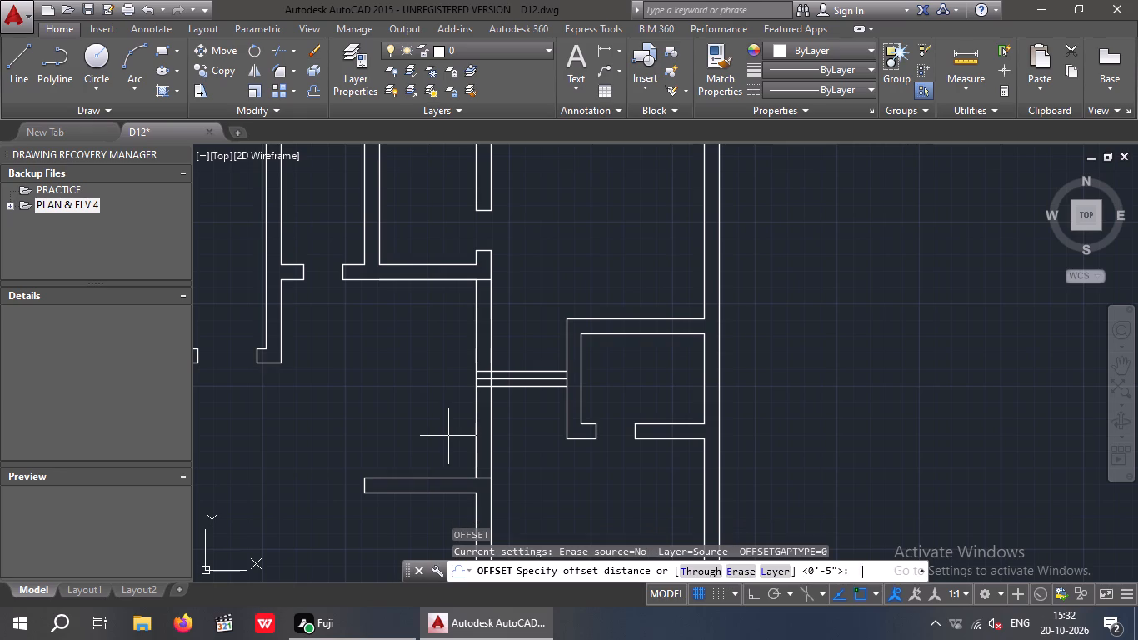
pyautogui.press('6')
pyautogui.hotkey('shift', '"')
pyautogui.press('Return')
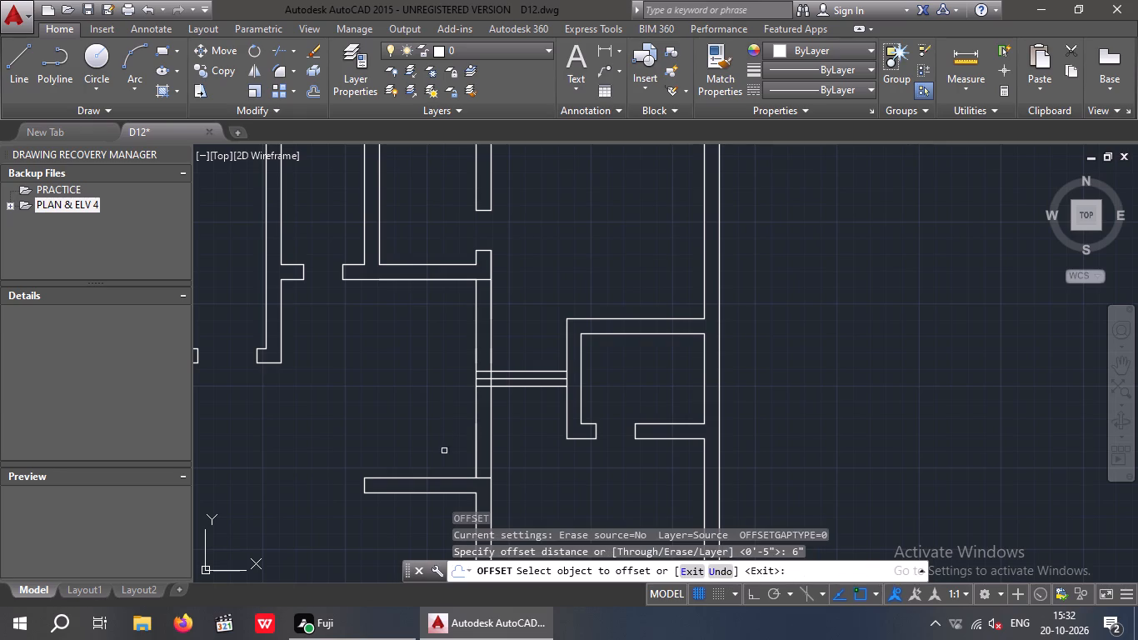
pyautogui.click(432, 477)
pyautogui.click(425, 440)
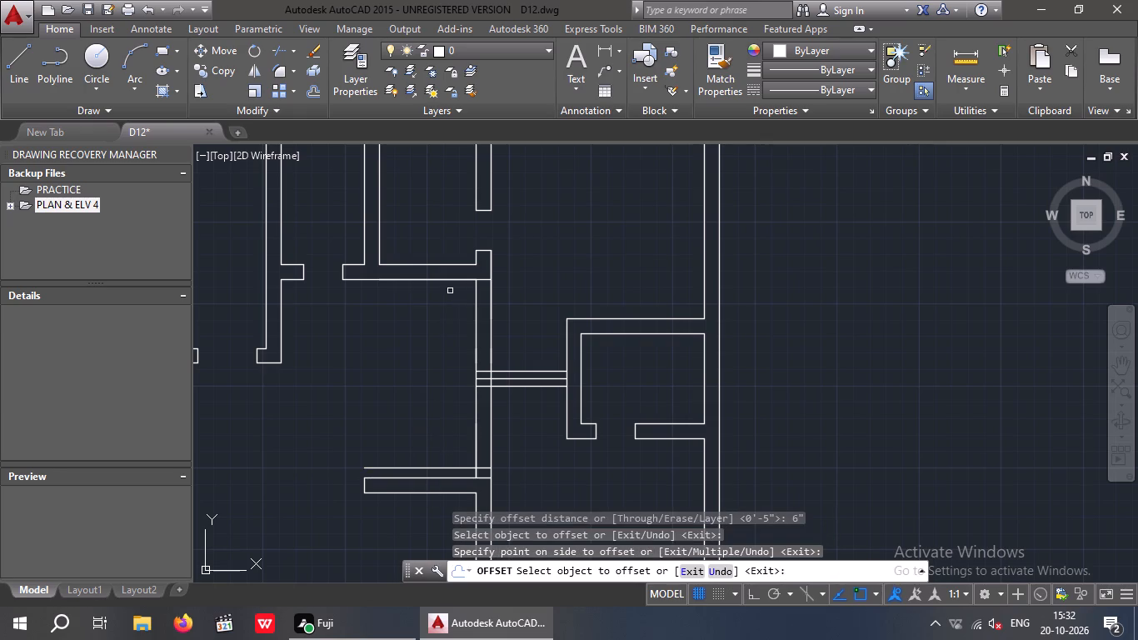
pyautogui.click(447, 280)
pyautogui.click(453, 322)
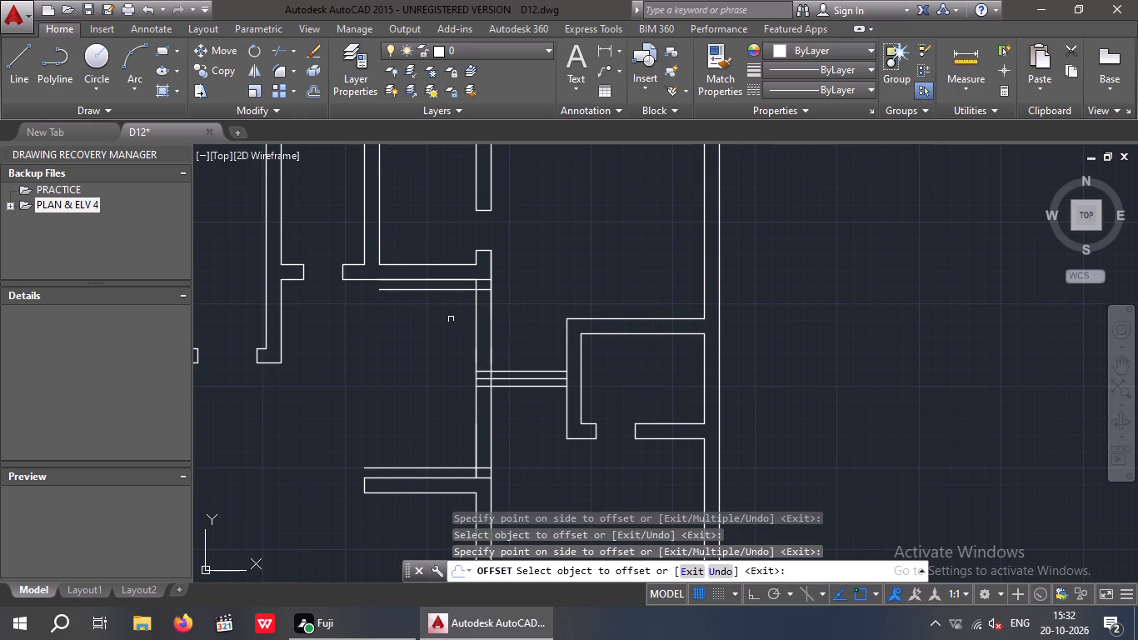
pyautogui.press('Escape')
# Erase the extended line overlapping the upper partition's lower edge.
pyautogui.click(432, 281)
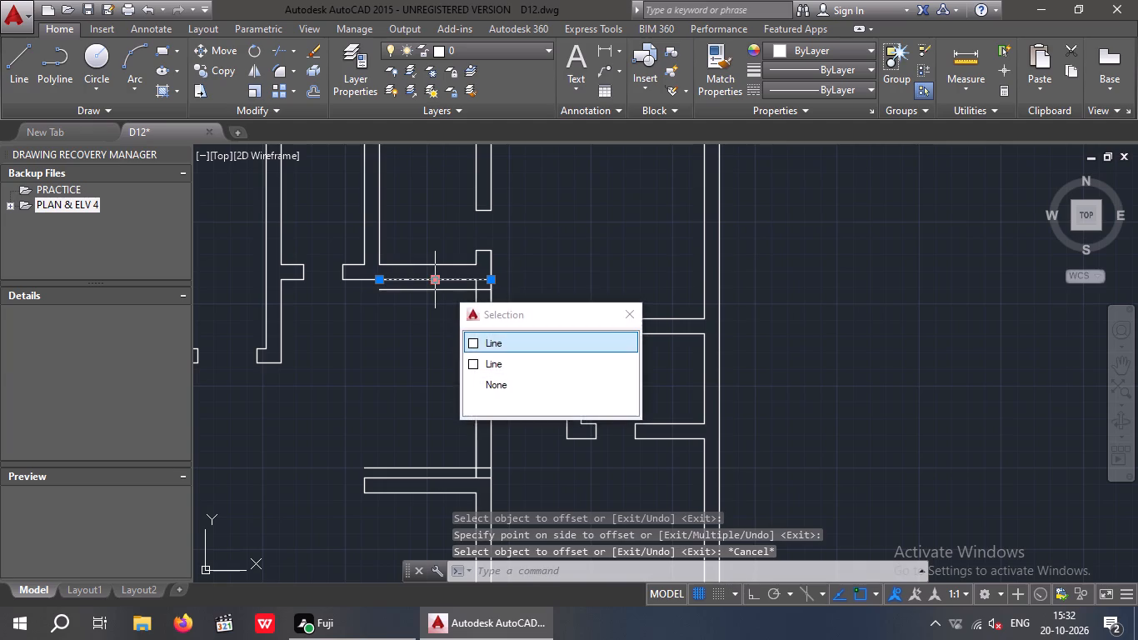
pyautogui.press('Delete')
pyautogui.press('Escape')
pyautogui.press('Escape')
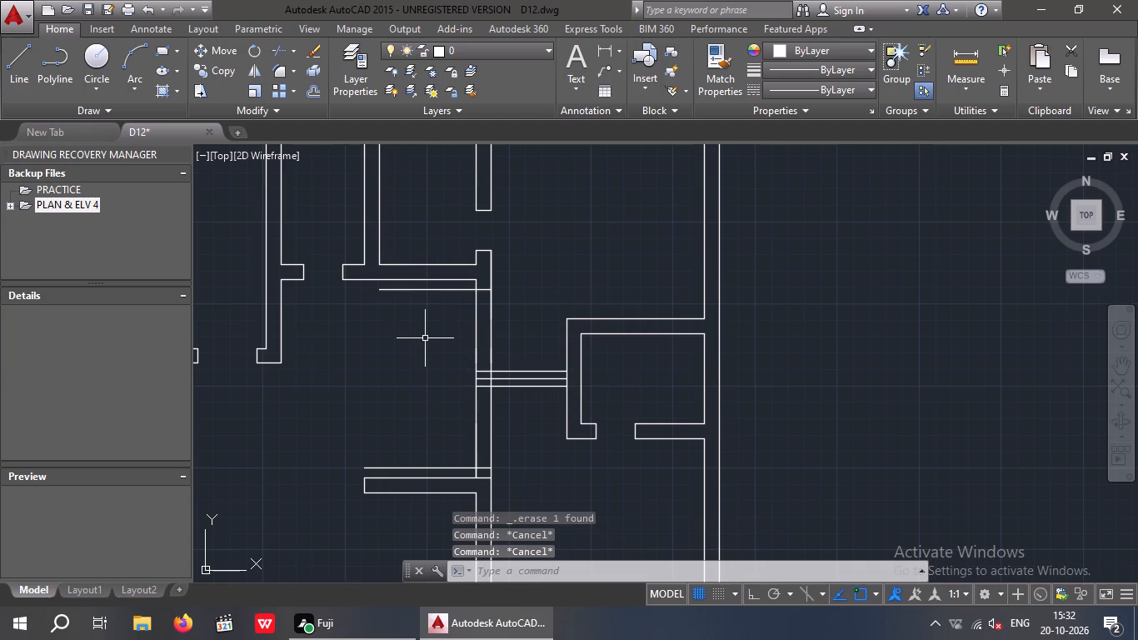
# Offset the two construction lines between the partitions 3' toward each other across the vertical wall.
pyautogui.press('o')
pyautogui.press('Return')
pyautogui.press('3')
pyautogui.press("'")
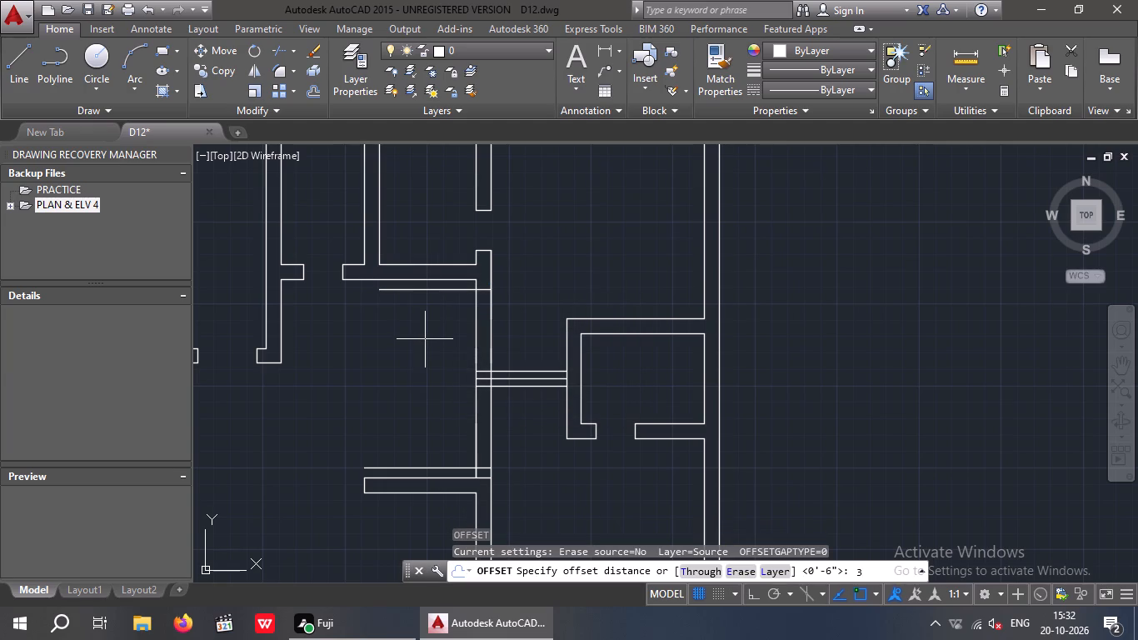
pyautogui.press('Return')
pyautogui.moveTo(426, 290); pyautogui.dragTo(427, 308)
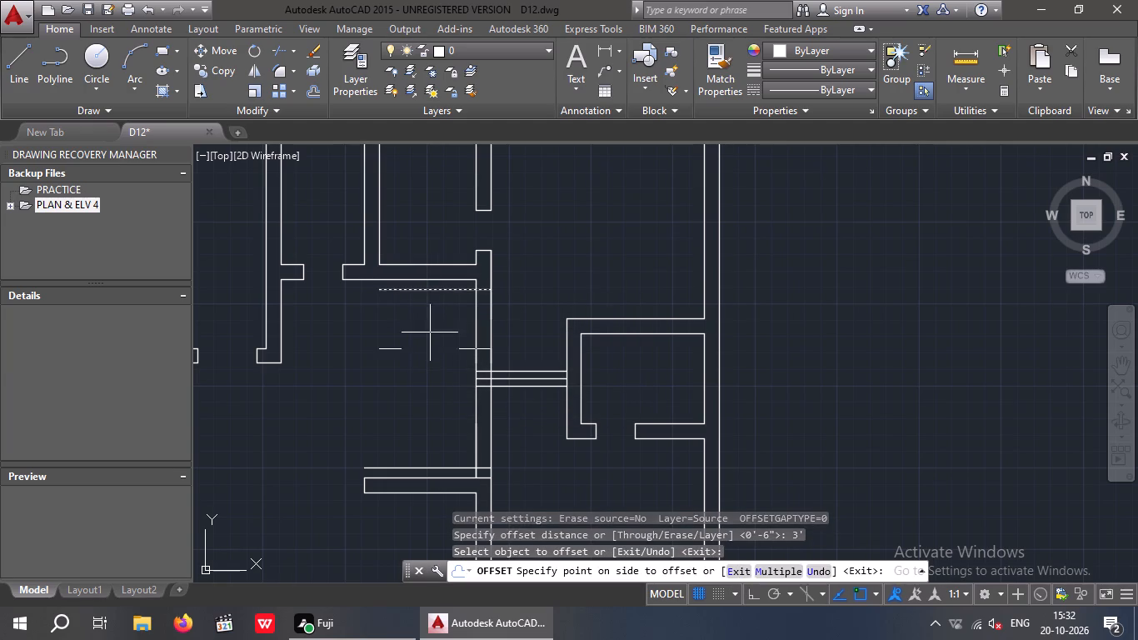
pyautogui.click(430, 332)
pyautogui.click(428, 467)
pyautogui.click(428, 432)
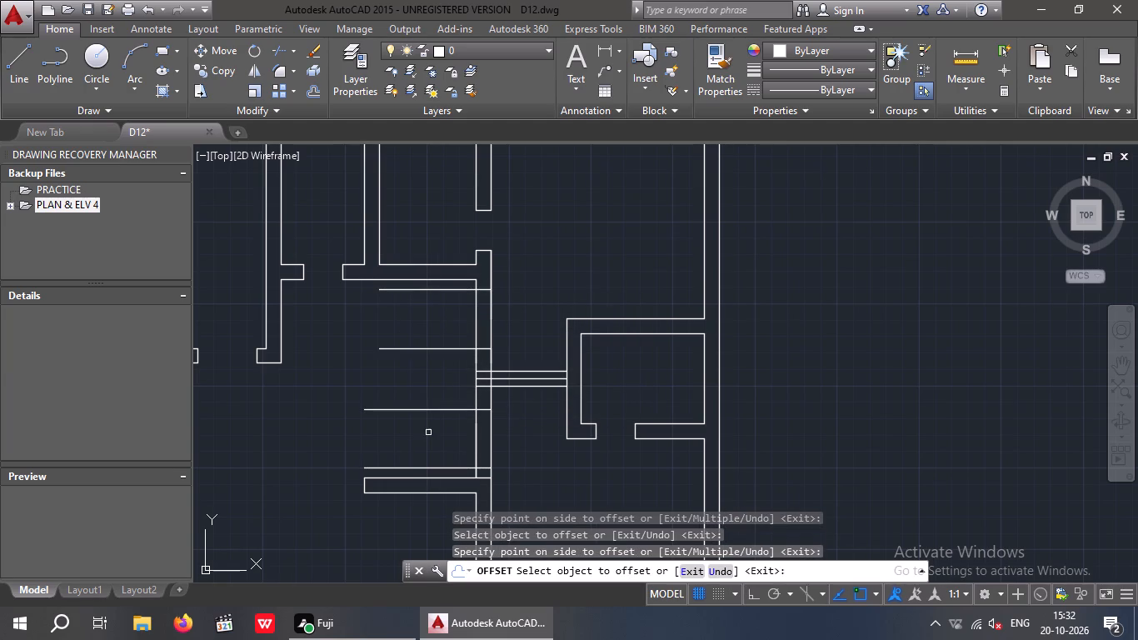
pyautogui.press('Escape')
pyautogui.press('Escape')
pyautogui.press('Escape')
# Trim the vertical wall between the upper pair of lines to form a 3' opening, removing the line portions outside the wall.
pyautogui.write('TR')
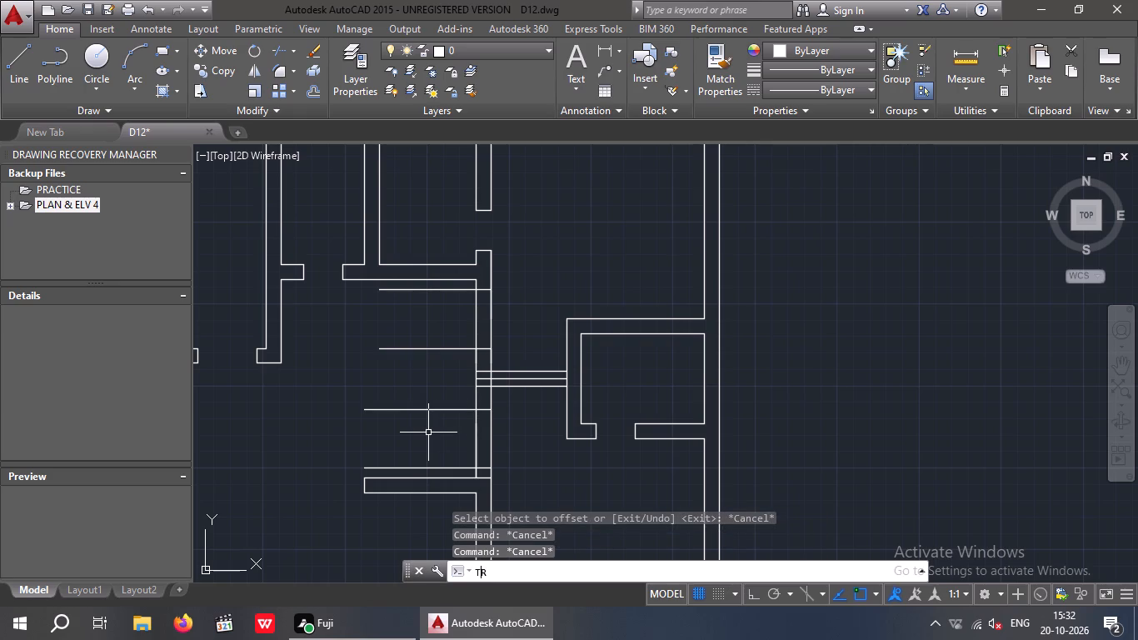
pyautogui.press('space')
pyautogui.press('space')
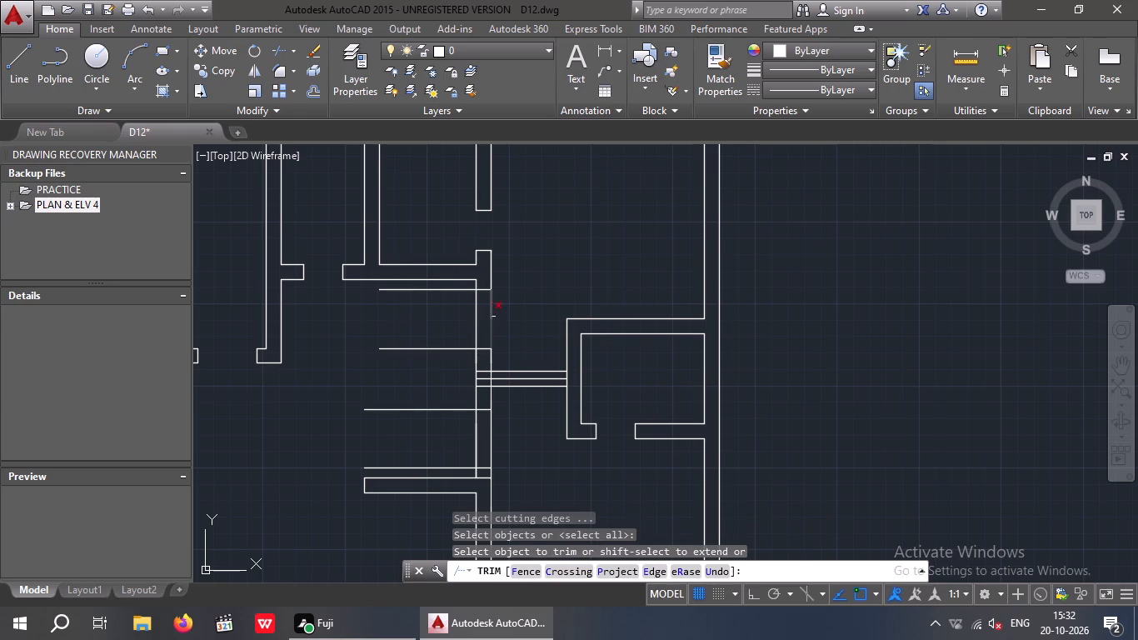
pyautogui.moveTo(509, 314); pyautogui.dragTo(485, 320)
pyautogui.click(449, 327)
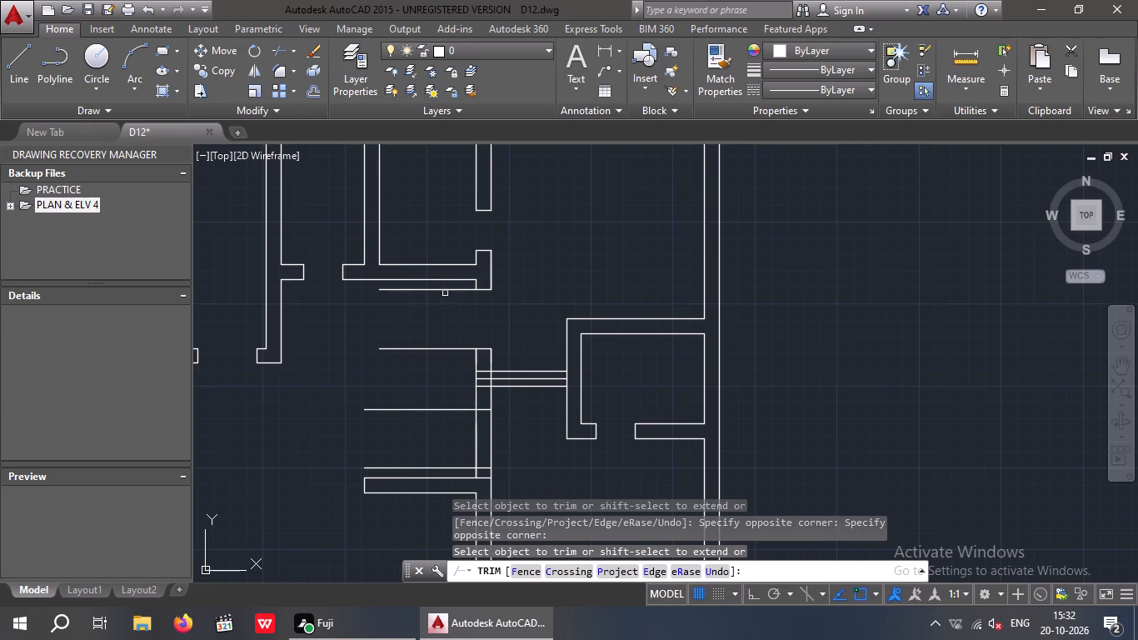
pyautogui.click(444, 290)
pyautogui.click(434, 350)
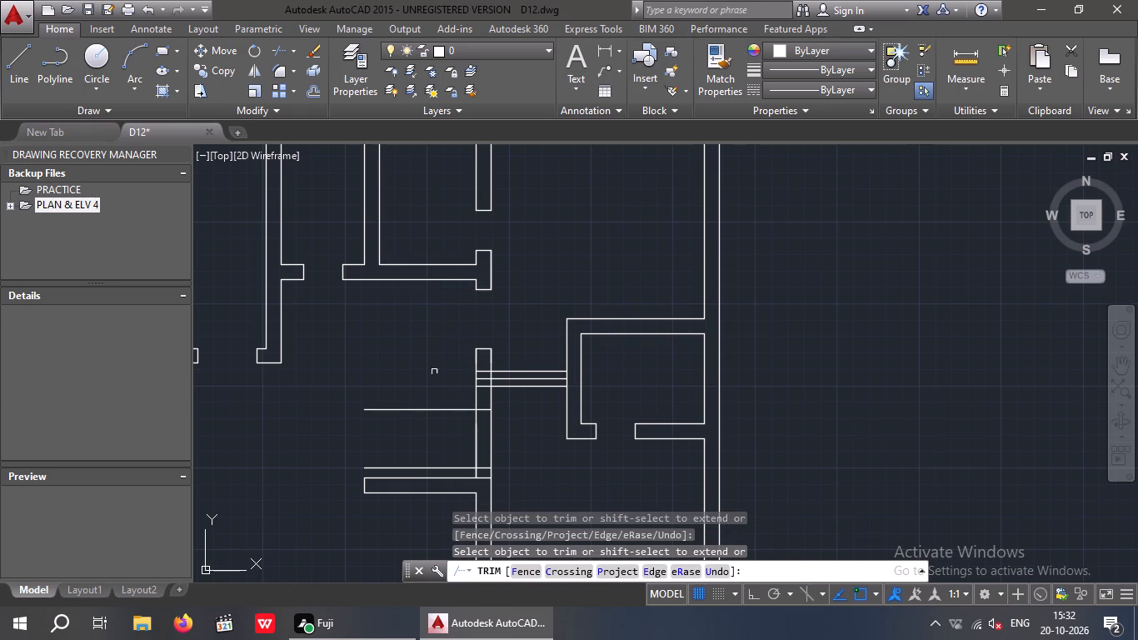
# Trim the lower pair of lines to the vertical wall, cut the 3' opening between them, and clear the partition edge crossing the wall.
pyautogui.click(434, 407)
pyautogui.click(435, 469)
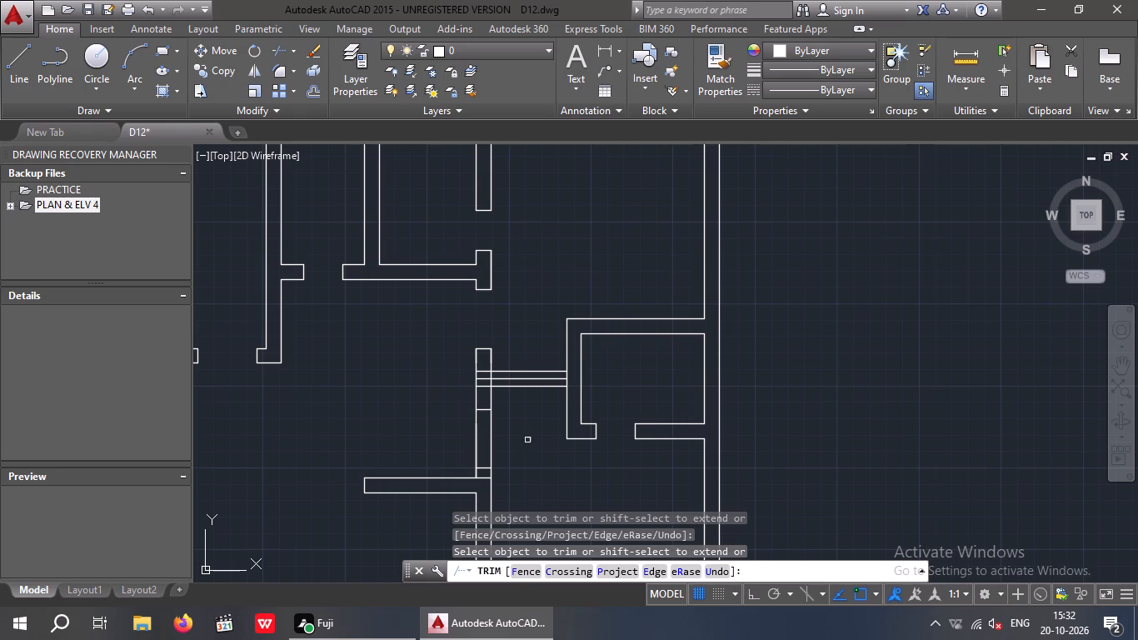
pyautogui.moveTo(525, 434); pyautogui.dragTo(485, 442)
pyautogui.click(451, 442)
pyautogui.scroll(3, 482, 484)
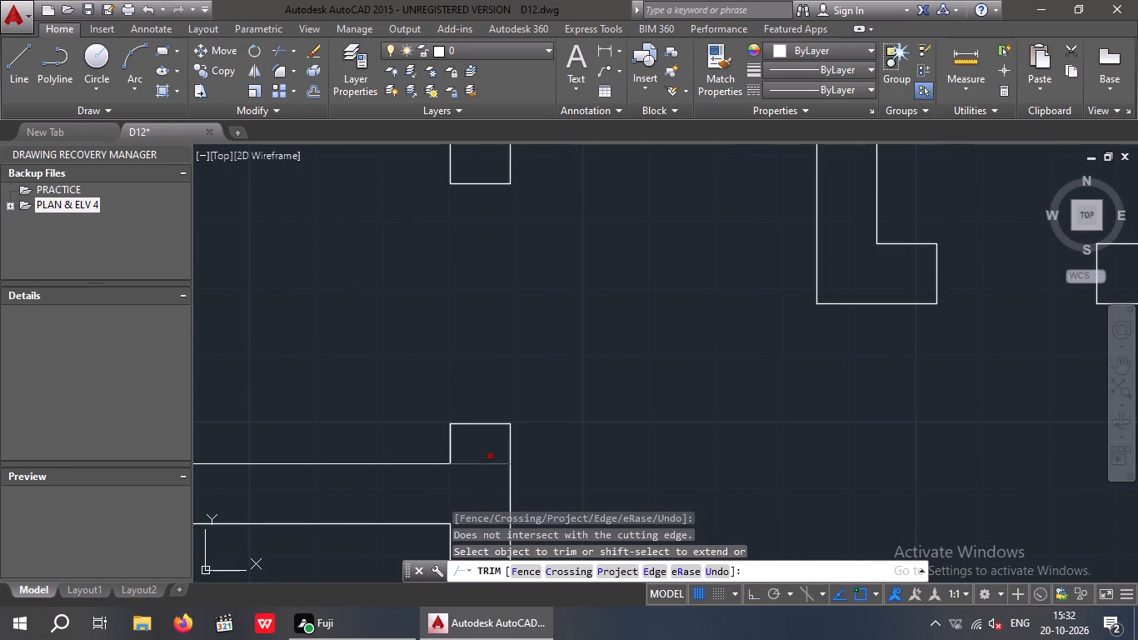
pyautogui.click(483, 464)
pyautogui.scroll(-2, 523, 361)
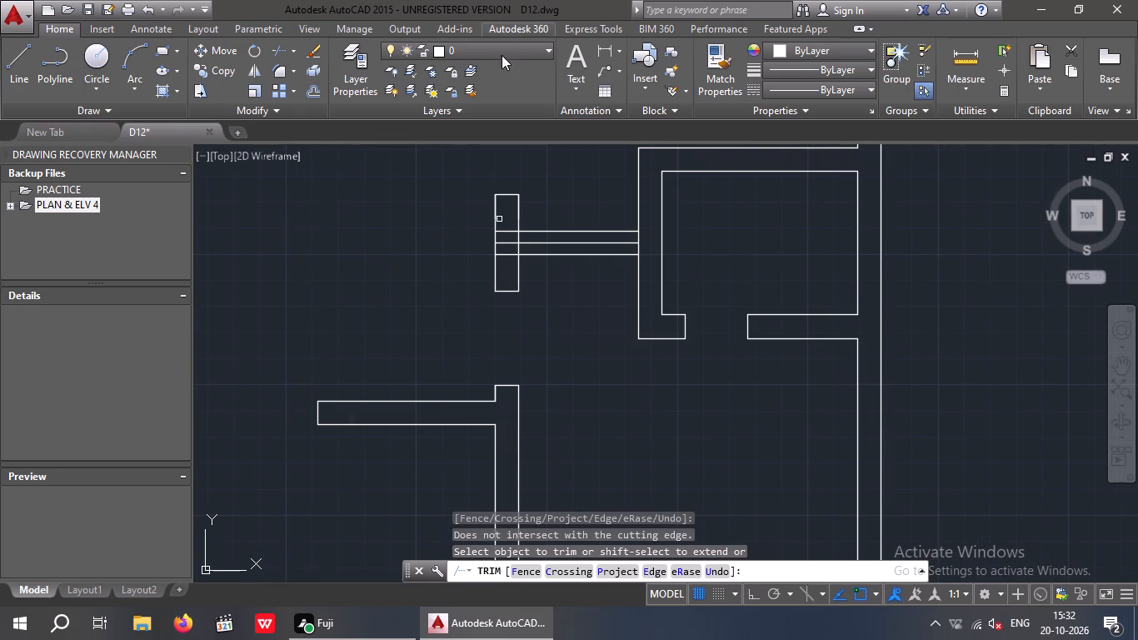
pyautogui.scroll(-1, 526, 362)
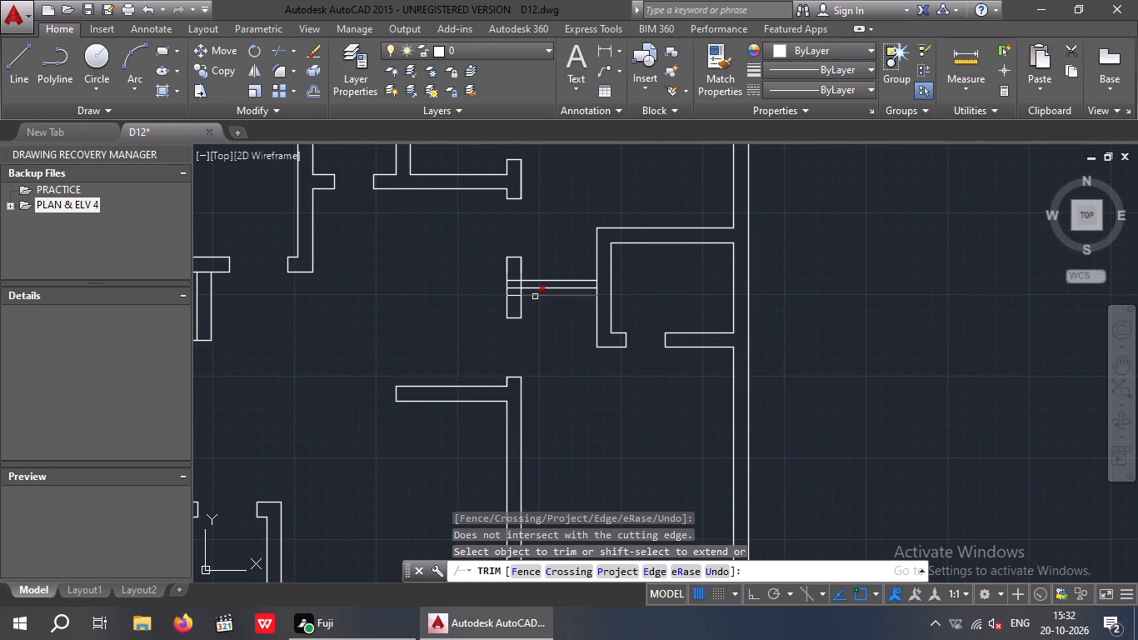
pyautogui.press('Escape')
# Erase the middle line of the short horizontal wall connecting the vertical wall to the small room.
pyautogui.scroll(3, 537, 293)
pyautogui.click(542, 284)
pyautogui.click(518, 257)
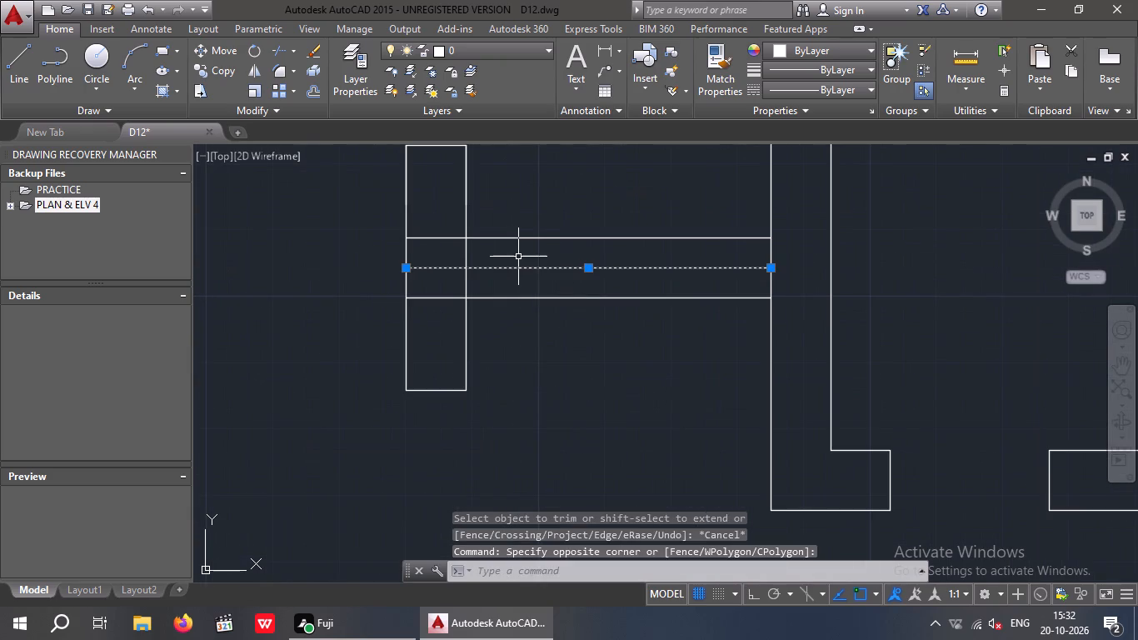
pyautogui.press('Delete')
# Trim the overlapping lines at both ends of the short connecting wall so it joins the vertical wall and the small room cleanly.
pyautogui.write('TR')
pyautogui.press('space')
pyautogui.press('space')
pyautogui.moveTo(447, 315); pyautogui.dragTo(435, 291)
pyautogui.moveTo(415, 222); pyautogui.dragTo(418, 229)
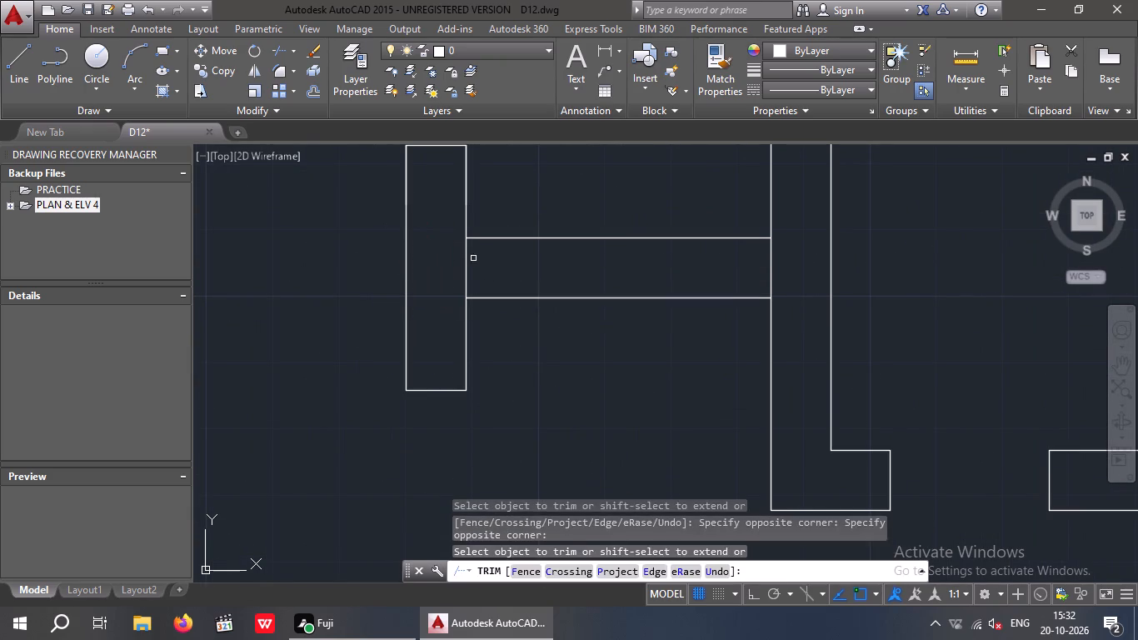
pyautogui.moveTo(489, 258); pyautogui.dragTo(458, 267)
pyautogui.click(442, 269)
pyautogui.click(769, 265)
pyautogui.scroll(-2, 744, 258)
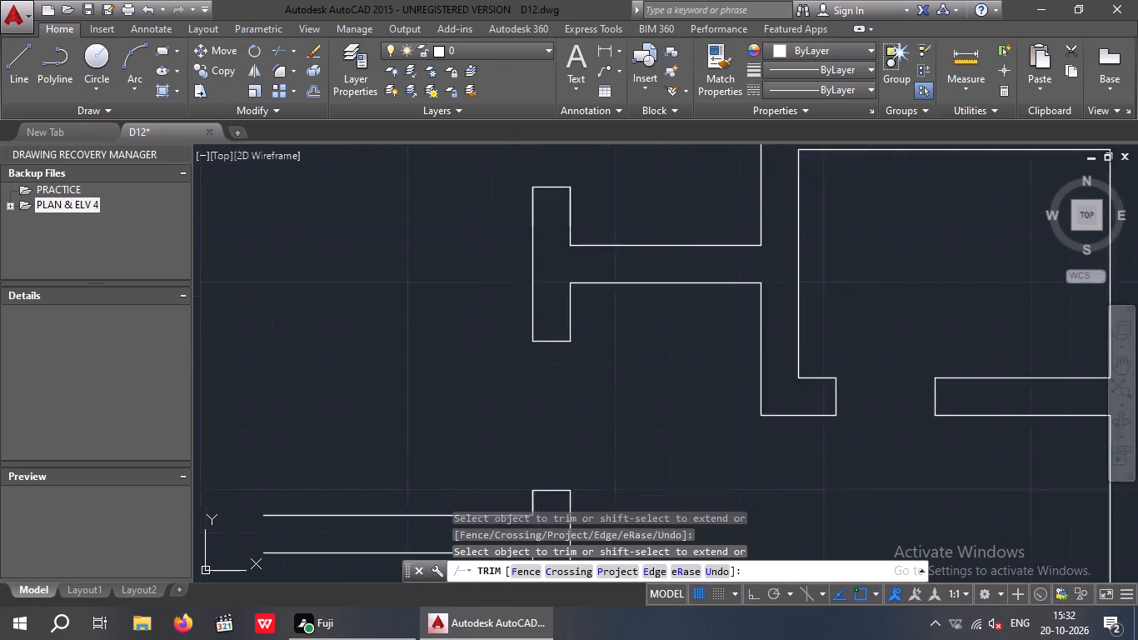
pyautogui.scroll(-2, 741, 262)
pyautogui.moveTo(704, 312); pyautogui.dragTo(716, 333, button='middle')
pyautogui.scroll(-1, 721, 342)
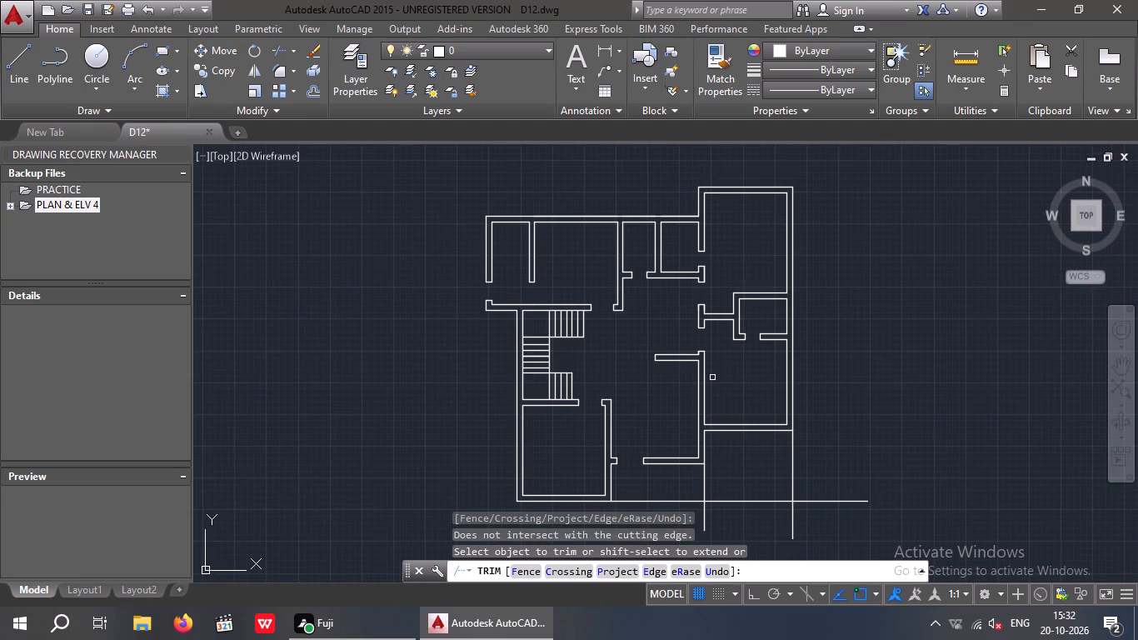
pyautogui.moveTo(712, 377); pyautogui.dragTo(714, 358, button='middle')
pyautogui.press('Escape')
# Offset the end line of the short wall stub beside the lower-left room 6" into the opening.
pyautogui.moveTo(646, 407); pyautogui.dragTo(625, 280, button='middle')
pyautogui.scroll(4, 599, 313)
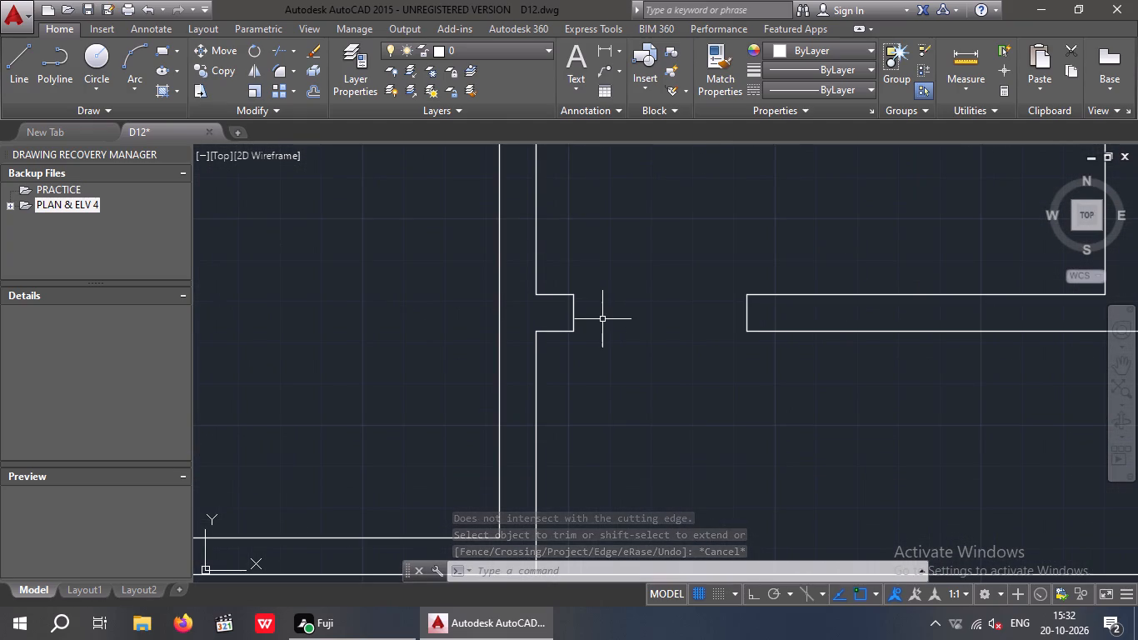
pyautogui.press('o')
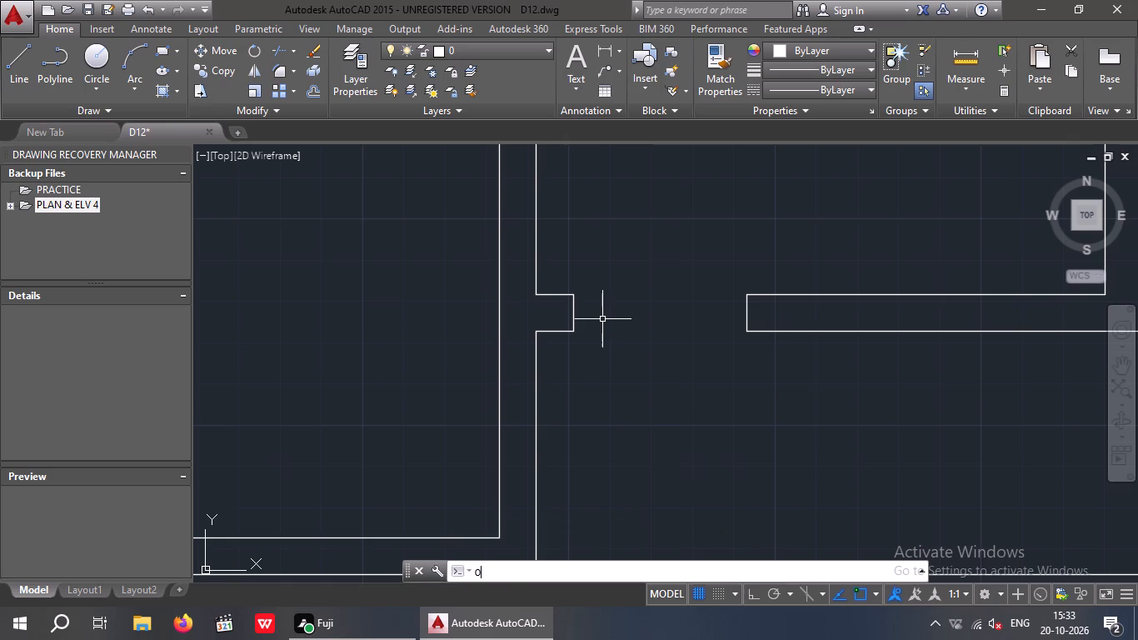
pyautogui.press('Return')
pyautogui.write('6"')
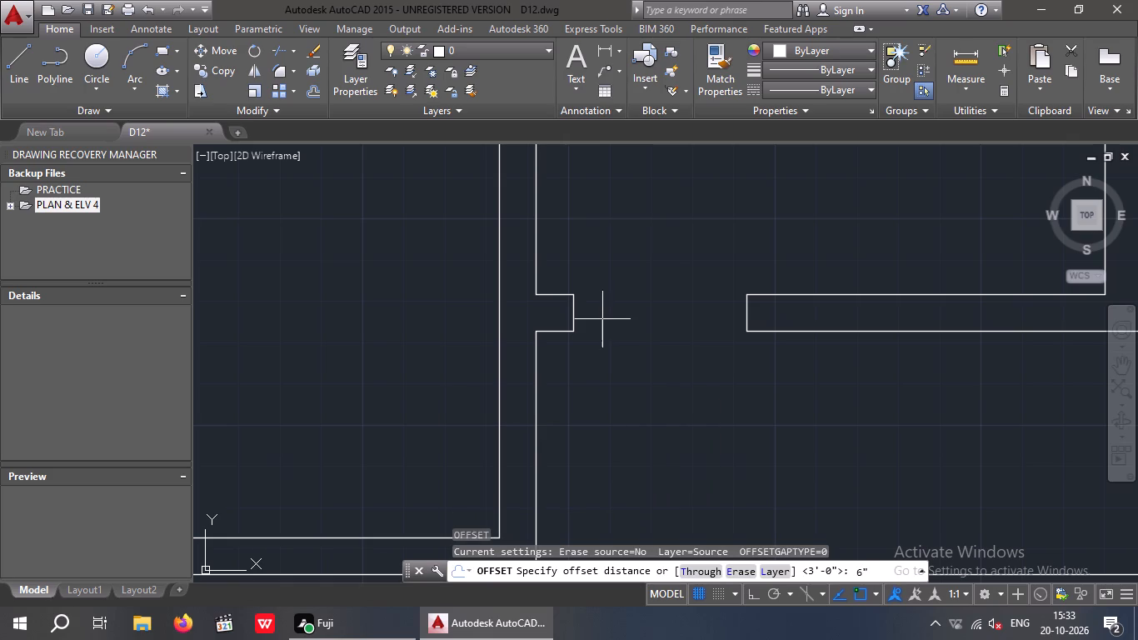
pyautogui.press('Return')
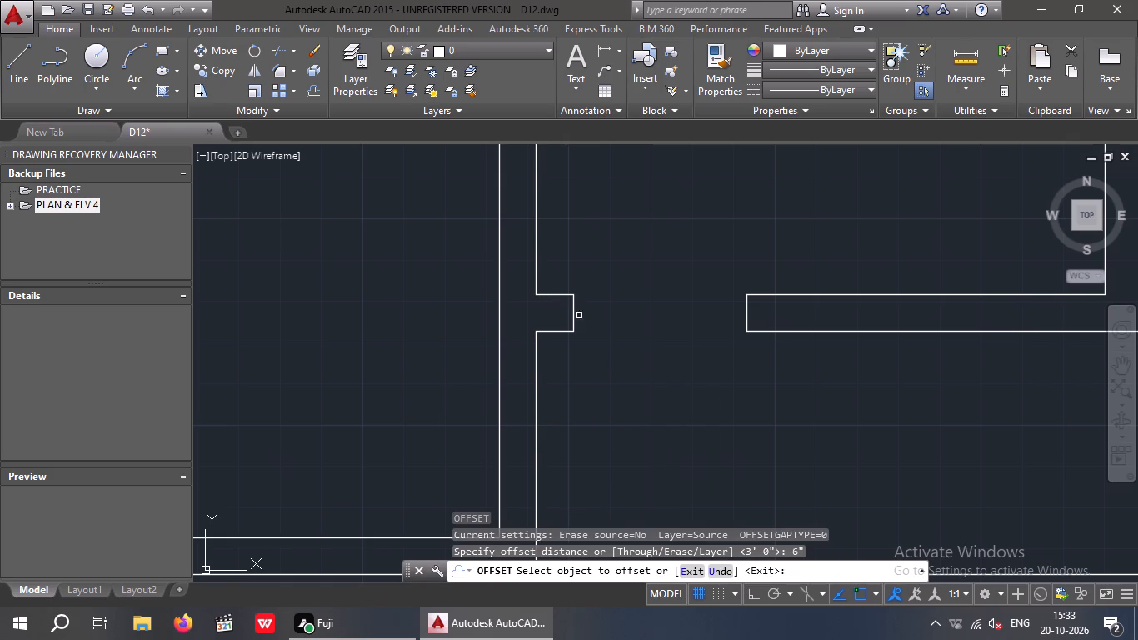
pyautogui.click(572, 312)
pyautogui.click(597, 314)
pyautogui.press('Escape')
pyautogui.press('Escape')
pyautogui.press('Escape')
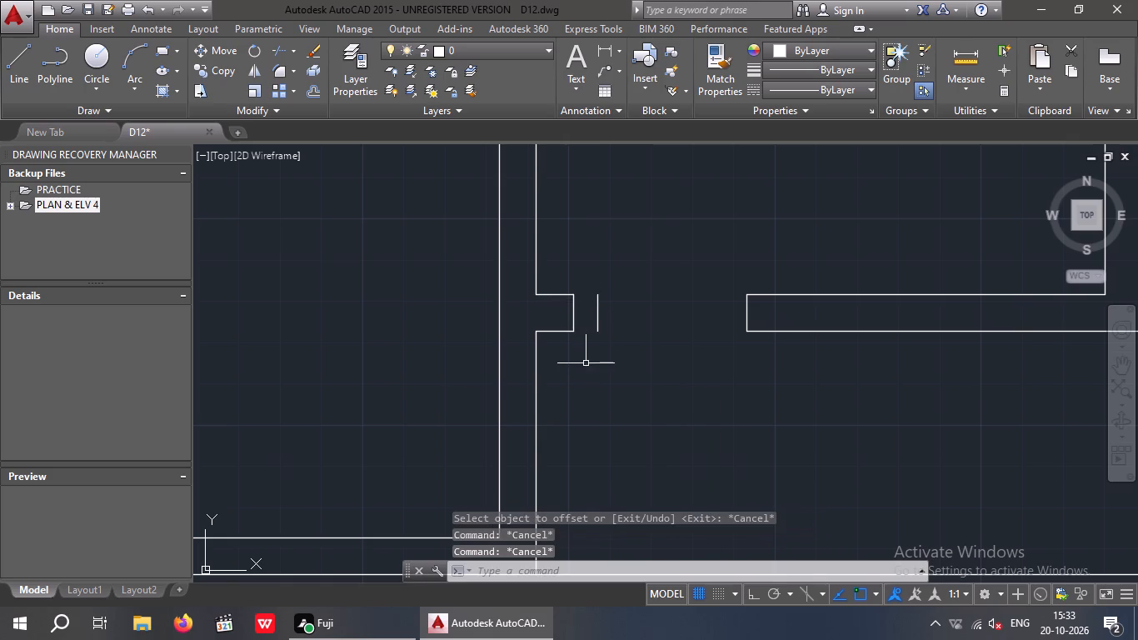
# Extend the wall stub's upper and lower edges to the offset end line.
pyautogui.press('w')
pyautogui.press('Escape')
pyautogui.press('Escape')
pyautogui.write('EX')
pyautogui.press('space')
pyautogui.press('space')
pyautogui.click(558, 332)
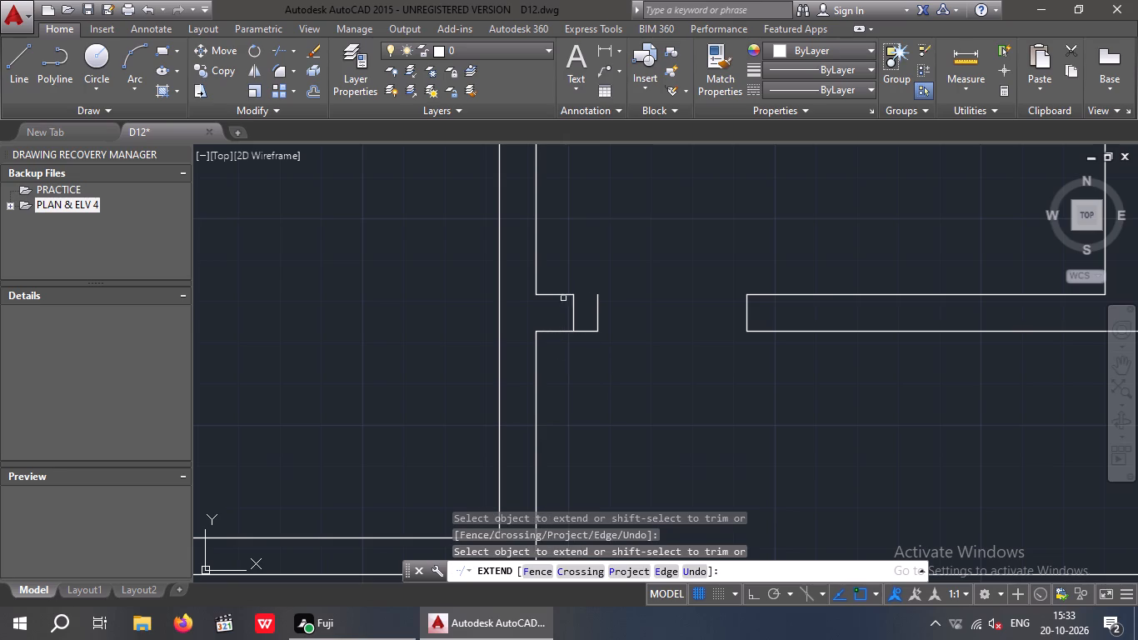
pyautogui.click(567, 292)
pyautogui.press('Escape')
pyautogui.press('Escape')
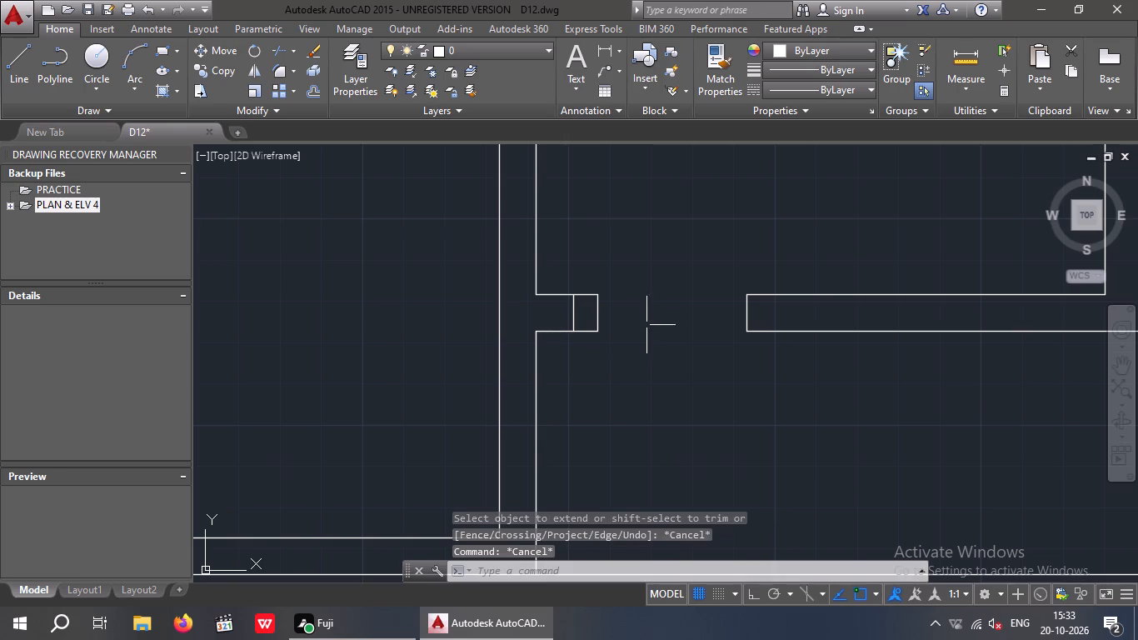
# Offset the stub's new end line 3'6" across the opening toward the facing wall.
pyautogui.press('o')
pyautogui.press('Return')
pyautogui.press('3')
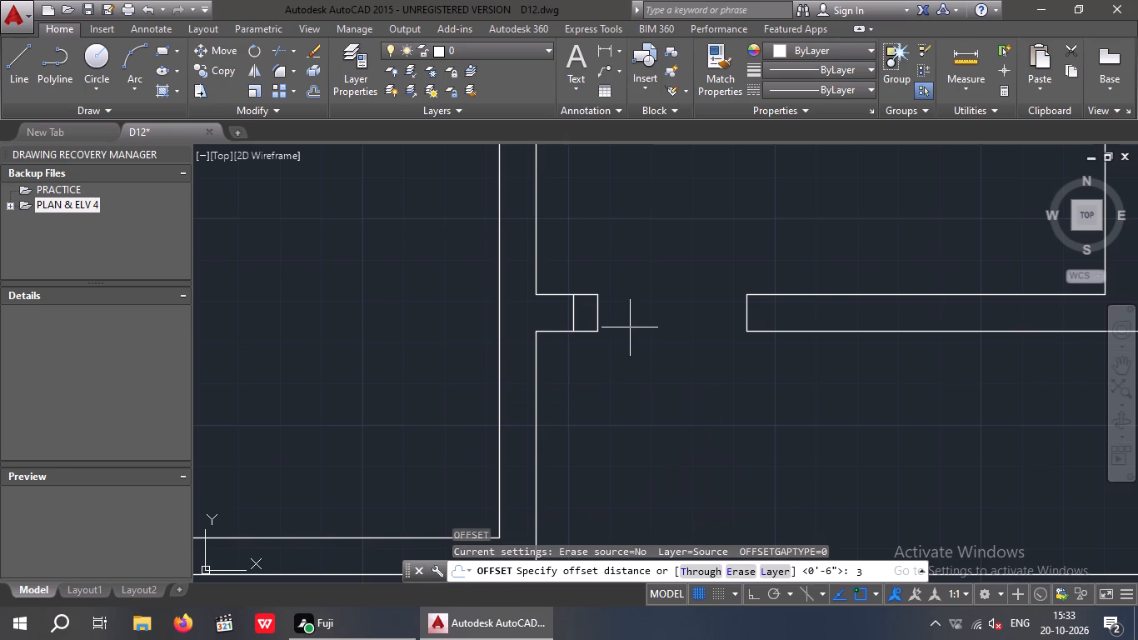
pyautogui.hotkey('shift', '"')
pyautogui.press('BackSpace')
pyautogui.write("'6")
pyautogui.hotkey('shift', '"')
pyautogui.press('Return')
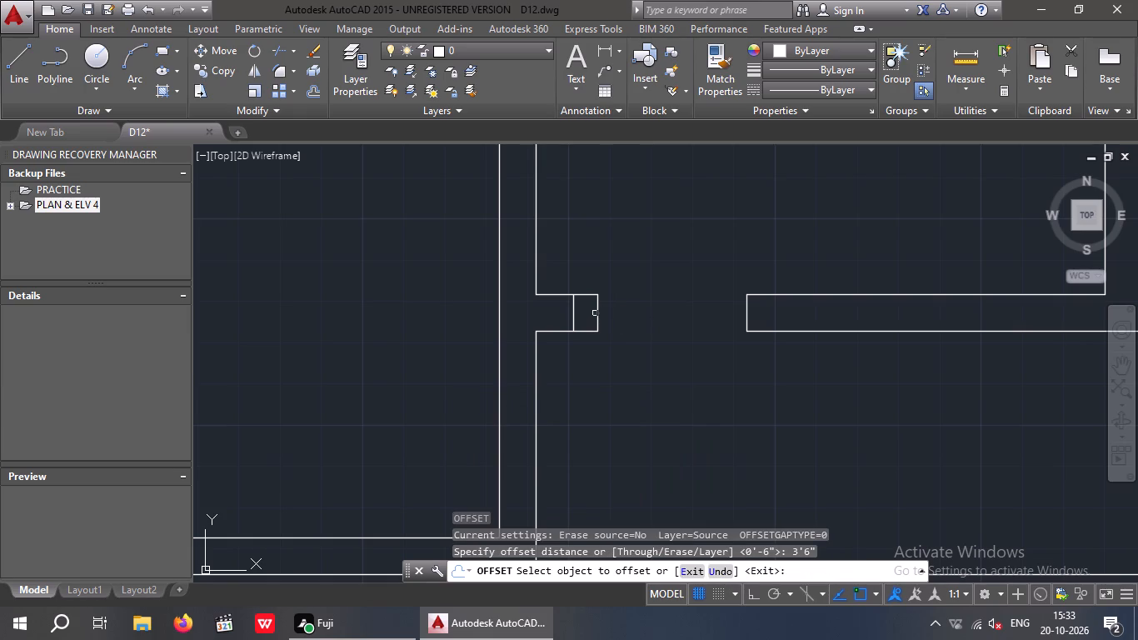
pyautogui.click(598, 312)
pyautogui.click(669, 312)
pyautogui.press('Escape')
pyautogui.press('Escape')
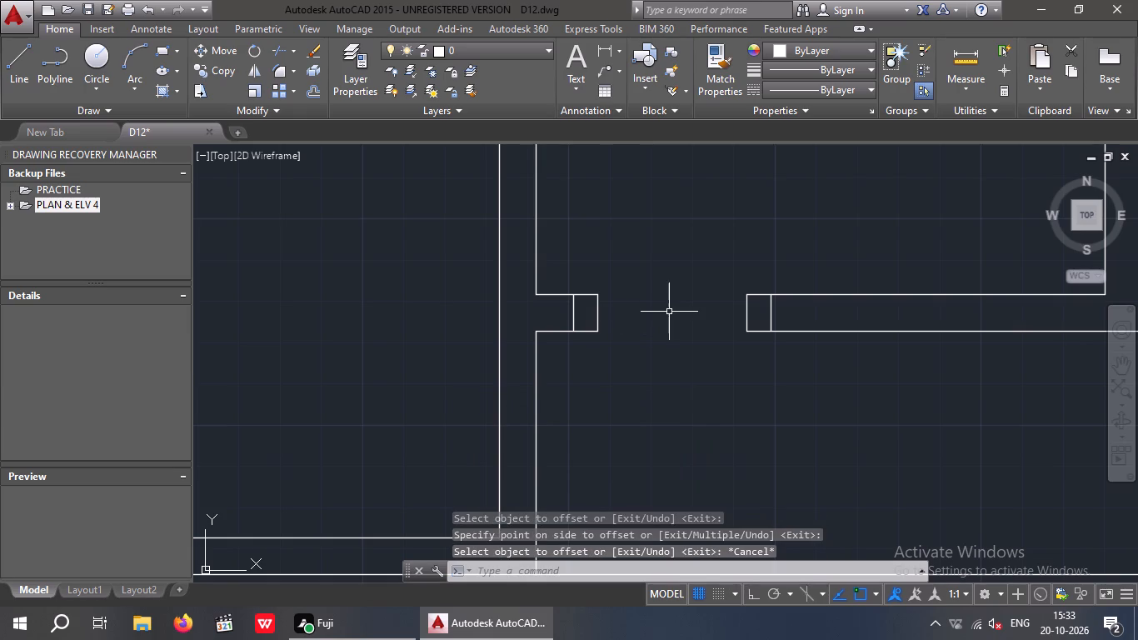
# Trim the facing wall's upper and lower edges back to the new opening line.
pyautogui.write('TR')
pyautogui.press('space')
pyautogui.press('space')
pyautogui.click(759, 355)
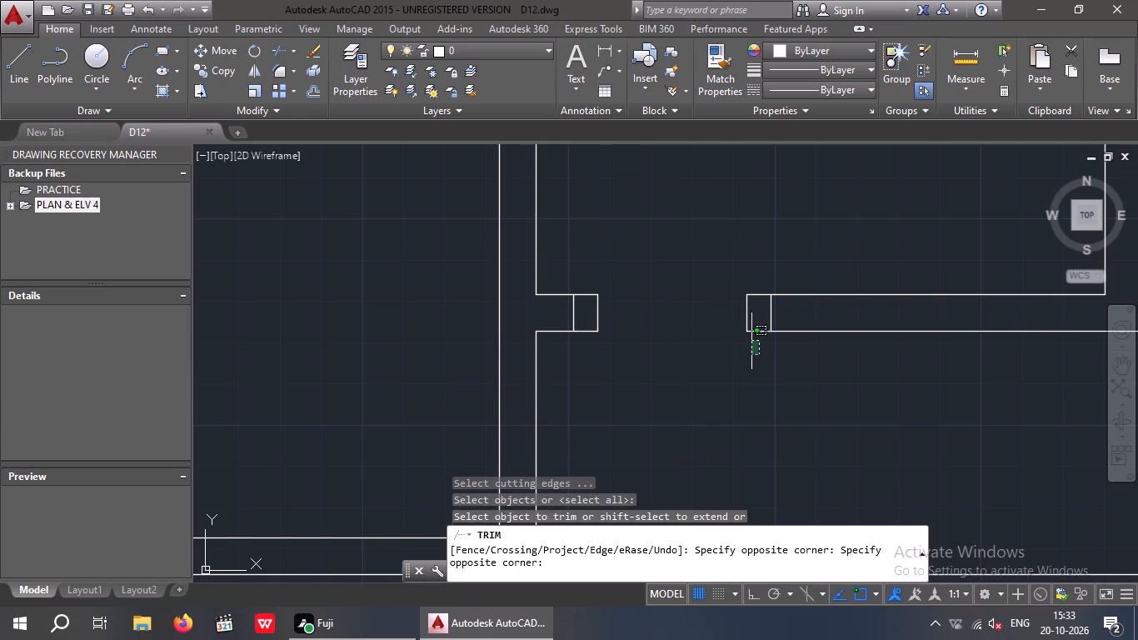
pyautogui.click(731, 287)
pyautogui.press('Escape')
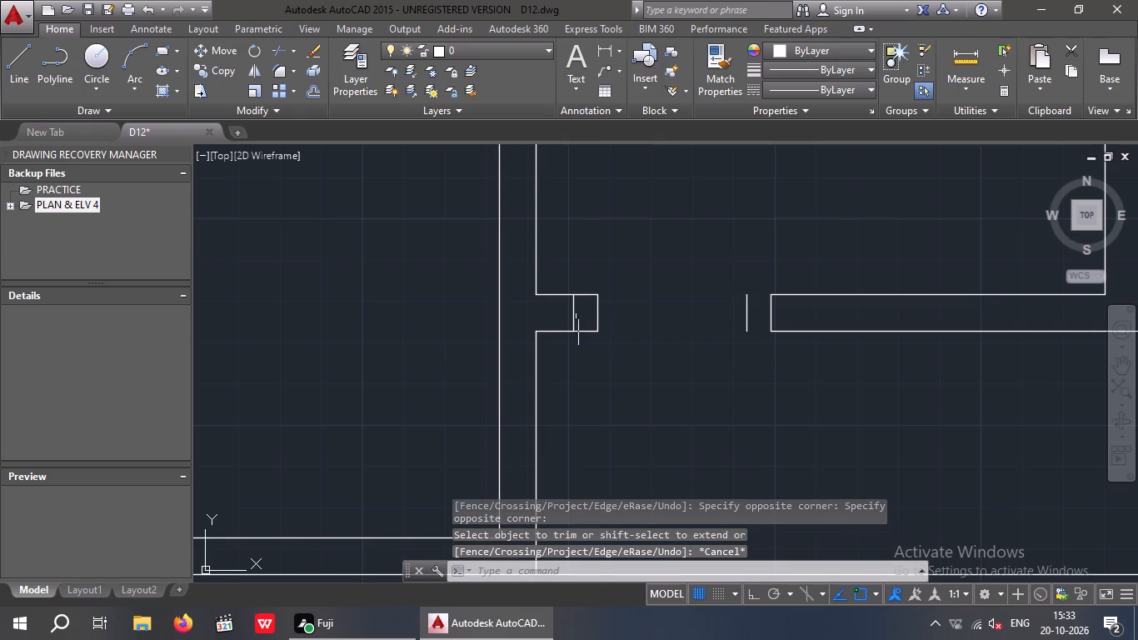
# Erase the two old end lines on either side of the opening beside the lower-left room.
pyautogui.click(583, 312)
pyautogui.click(560, 312)
pyautogui.moveTo(750, 282); pyautogui.dragTo(750, 322)
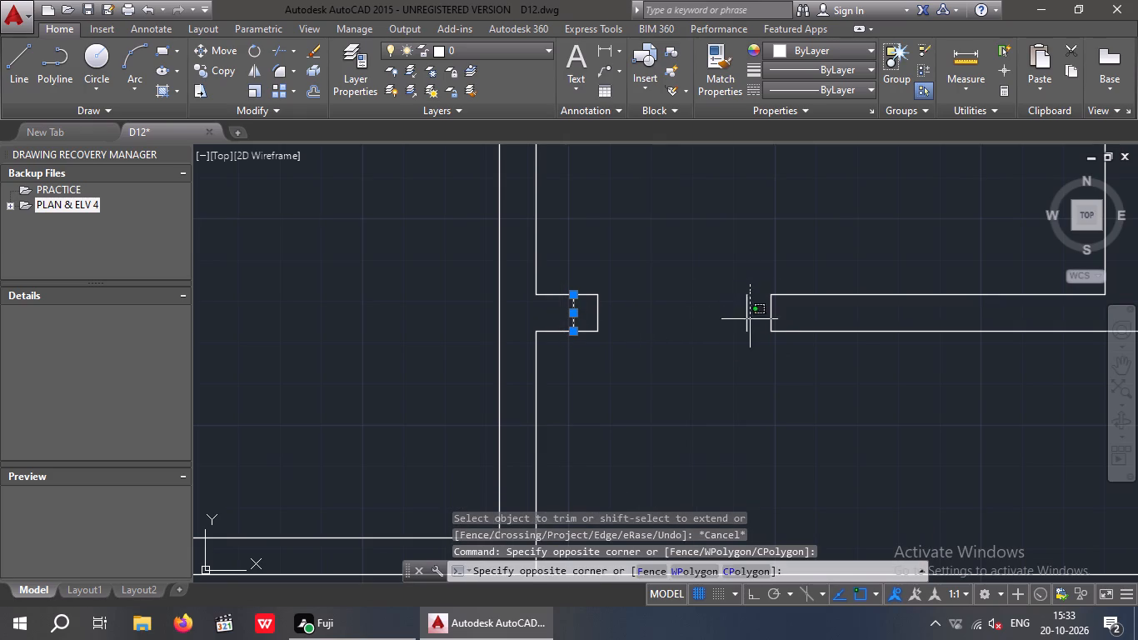
pyautogui.moveTo(750, 322); pyautogui.dragTo(750, 329)
pyautogui.click(720, 339)
pyautogui.press('Delete')
# In the gridded plan copy, erase the upper-left corner wall's side edges, diagonal corner line and adjoining top wall edges.
pyautogui.scroll(-3, 663, 322)
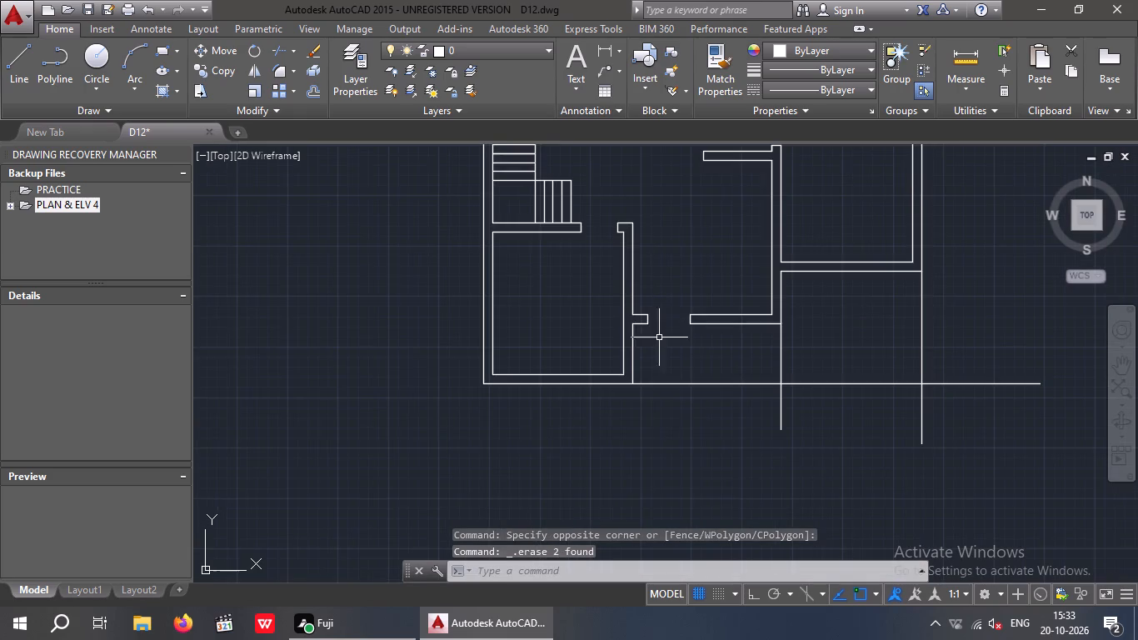
pyautogui.moveTo(659, 342); pyautogui.dragTo(657, 414, button='middle')
pyautogui.moveTo(656, 366); pyautogui.dragTo(645, 391, button='middle')
pyautogui.scroll(-2, 692, 329)
pyautogui.moveTo(688, 347); pyautogui.dragTo(664, 407, button='middle')
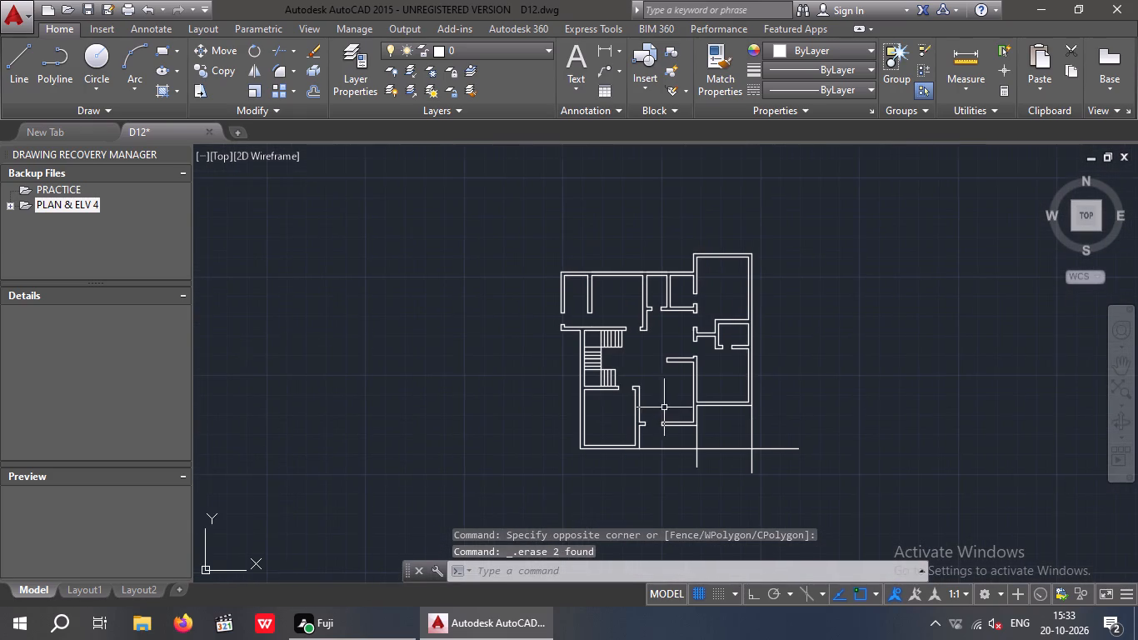
pyautogui.moveTo(839, 361); pyautogui.dragTo(736, 357, button='middle')
pyautogui.scroll(-3, 749, 326)
pyautogui.moveTo(874, 370); pyautogui.dragTo(632, 412, button='middle')
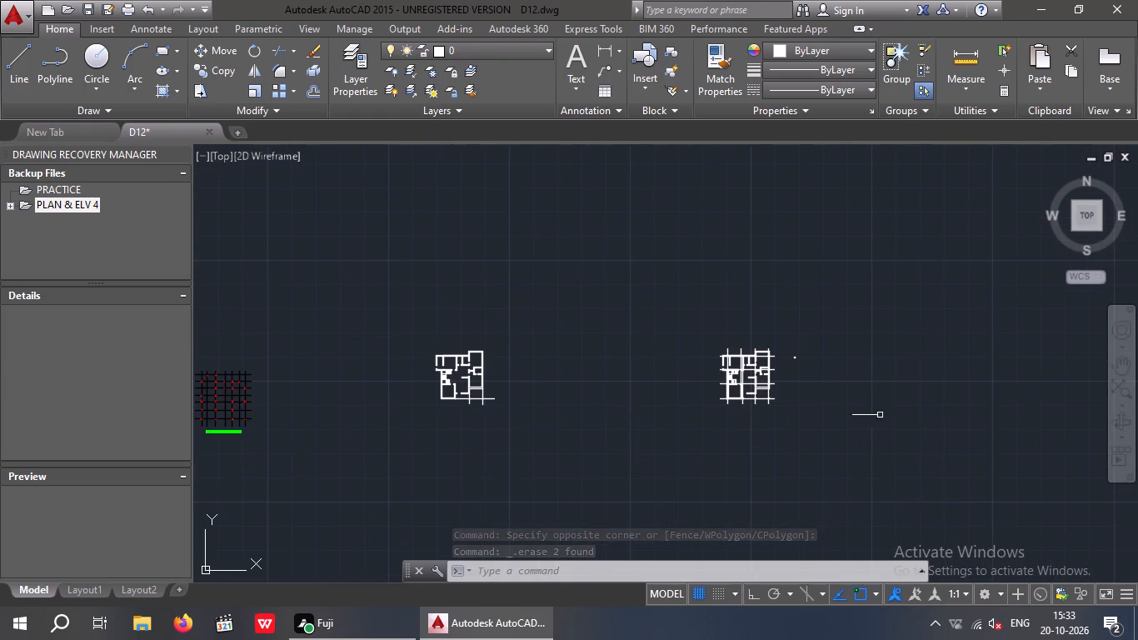
pyautogui.scroll(4, 746, 367)
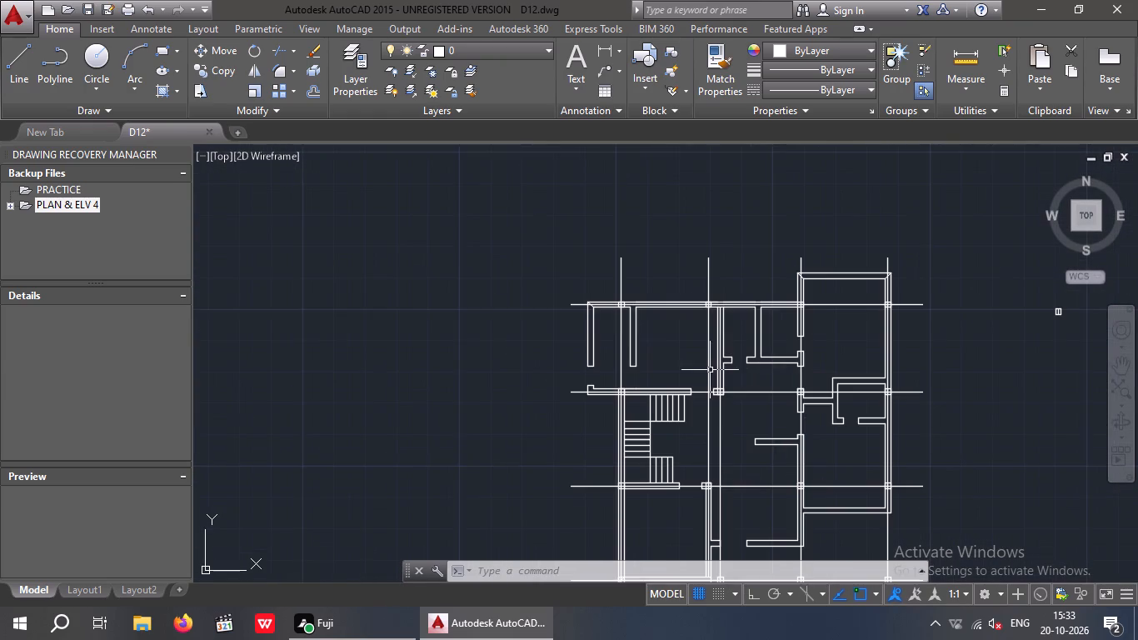
pyautogui.scroll(3, 609, 319)
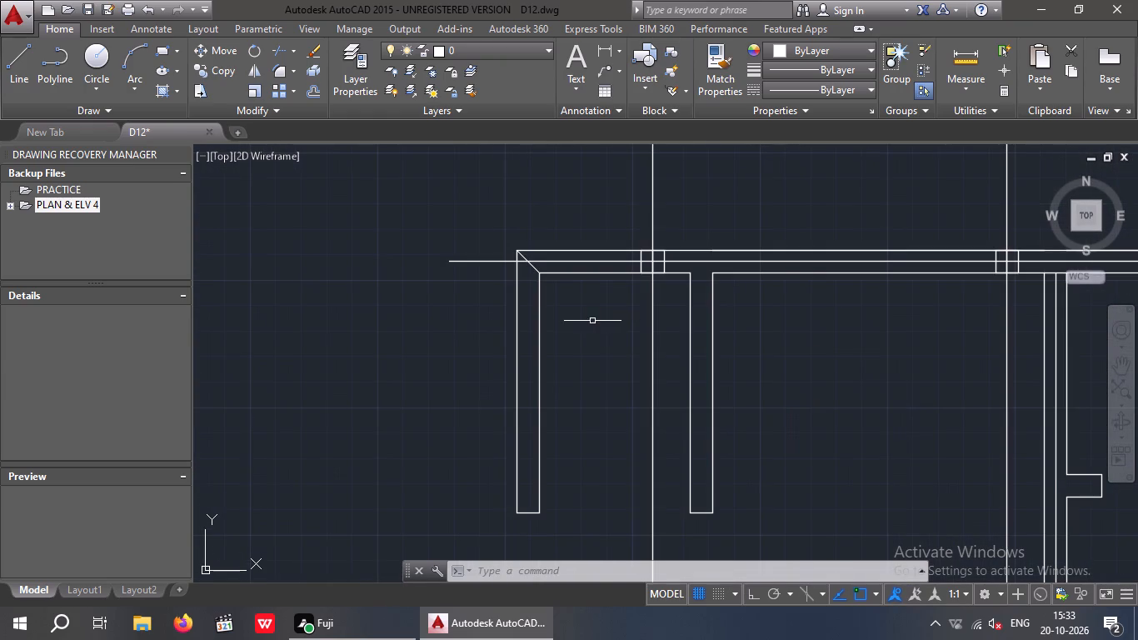
pyautogui.click(594, 322)
pyautogui.click(465, 281)
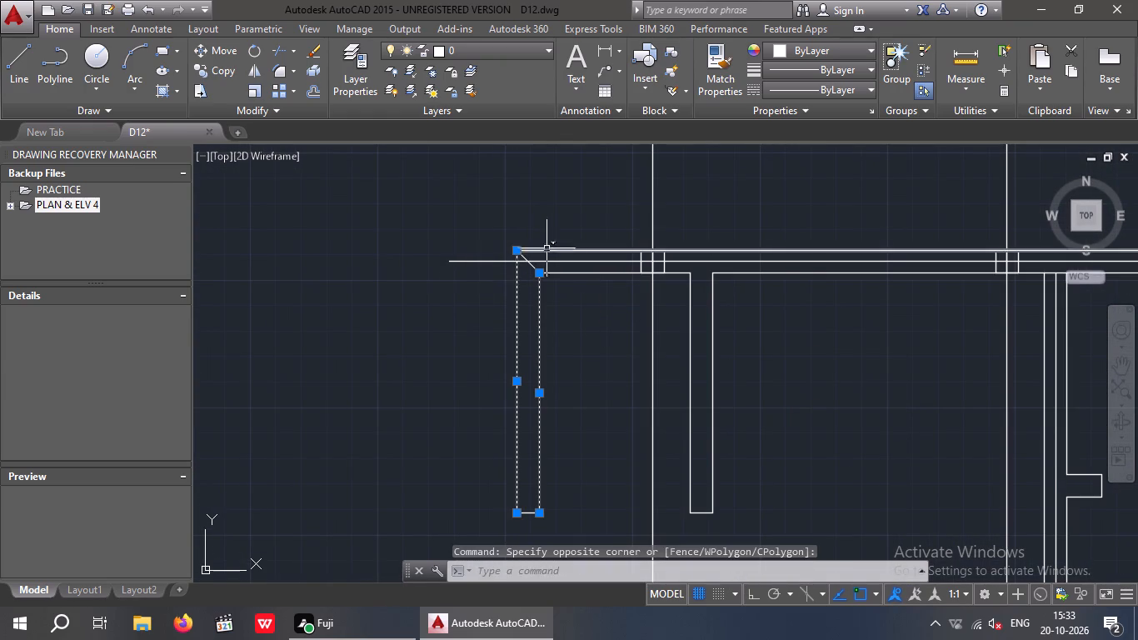
pyautogui.scroll(3, 551, 242)
pyautogui.moveTo(607, 294); pyautogui.dragTo(590, 287)
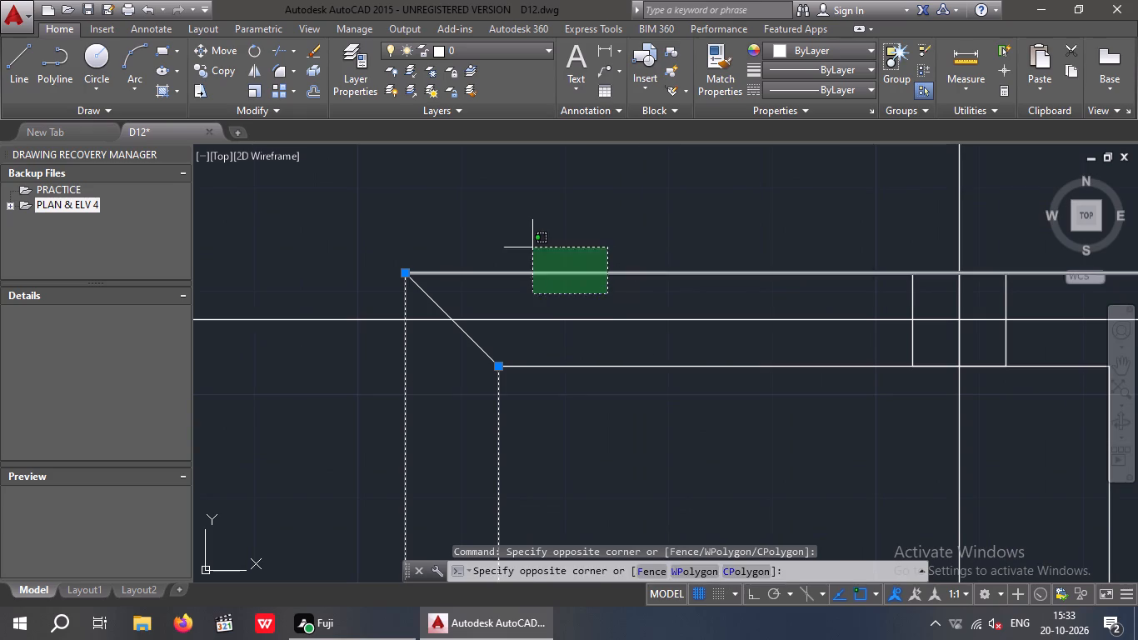
pyautogui.click(532, 247)
pyautogui.moveTo(480, 276); pyautogui.dragTo(440, 294)
pyautogui.click(417, 305)
pyautogui.moveTo(618, 434); pyautogui.dragTo(581, 387)
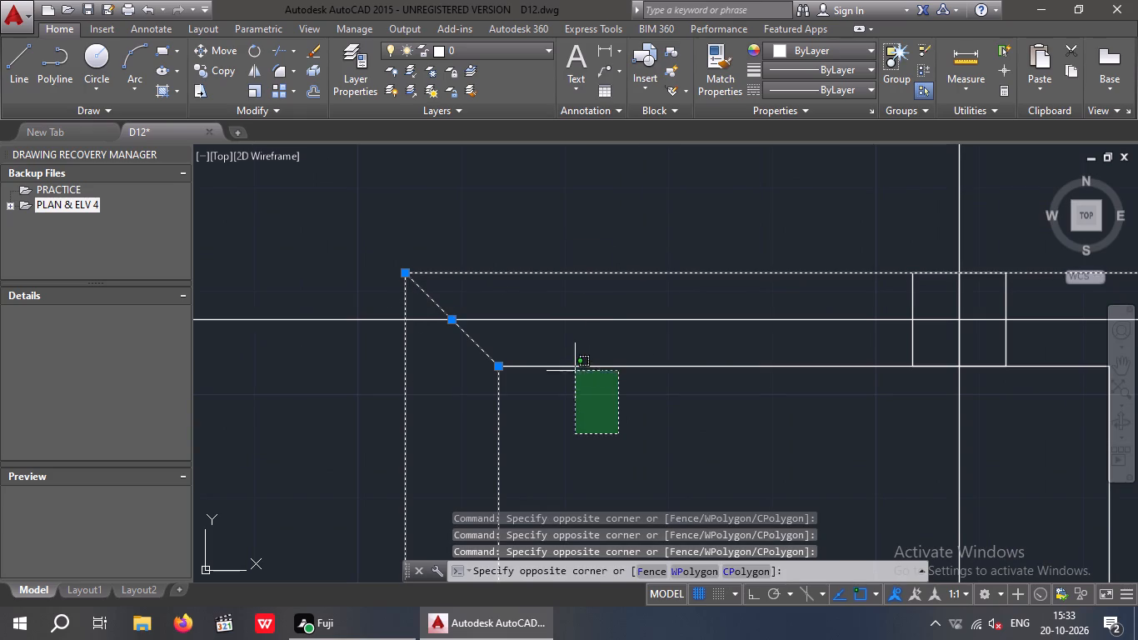
pyautogui.click(575, 361)
pyautogui.press('Delete')
# Erase the extra line inside the top-left column square.
pyautogui.scroll(-2, 590, 343)
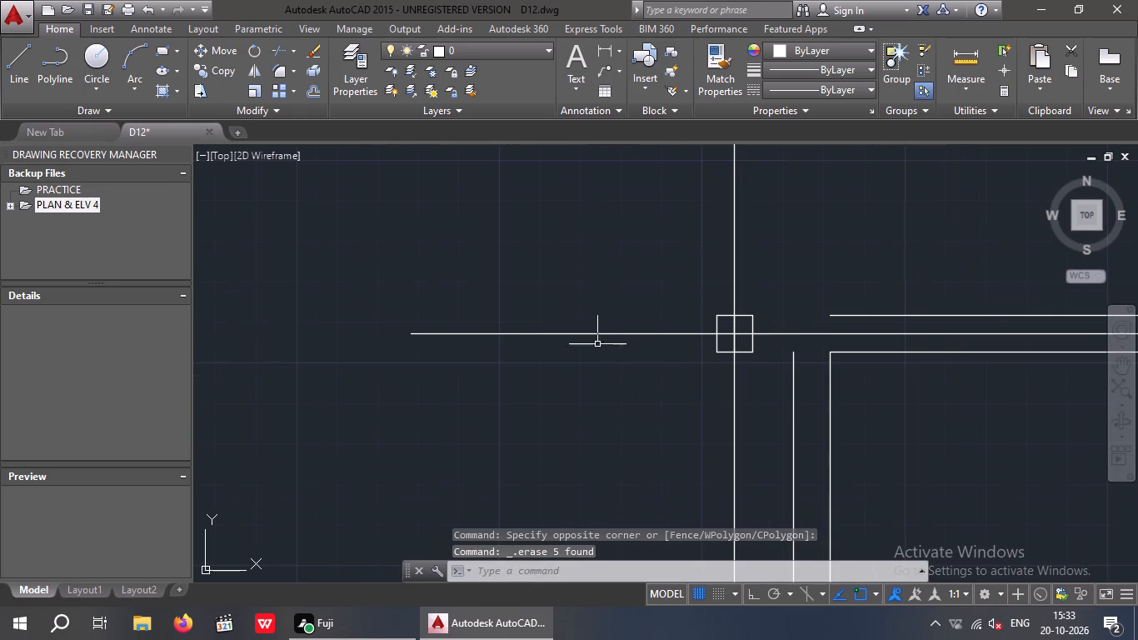
pyautogui.scroll(2, 731, 323)
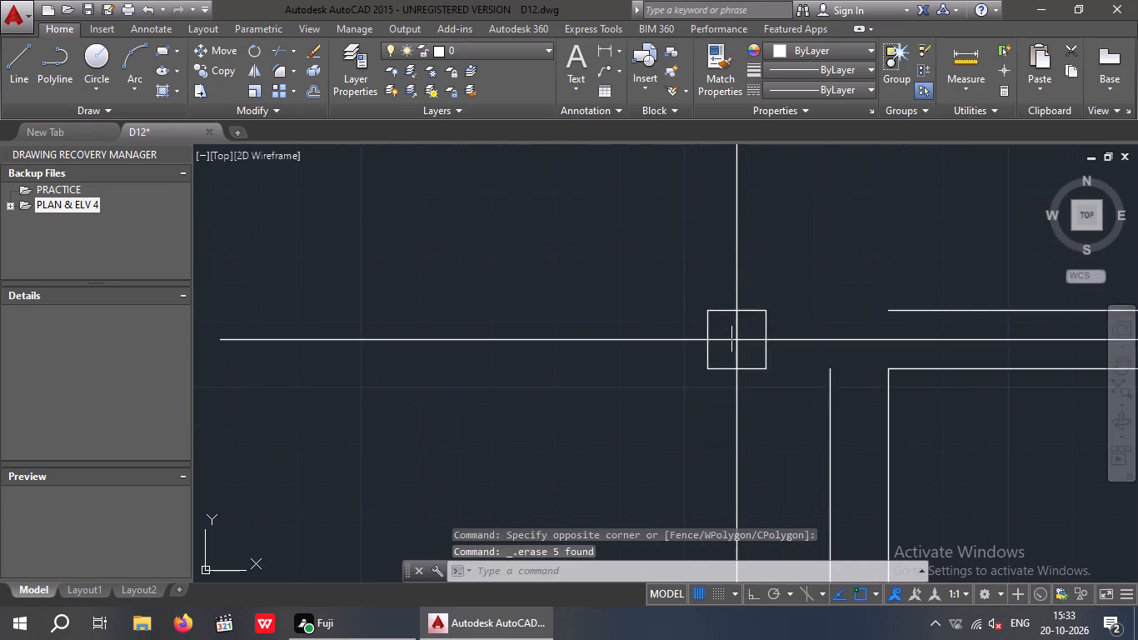
pyautogui.click(741, 327)
pyautogui.press('Delete')
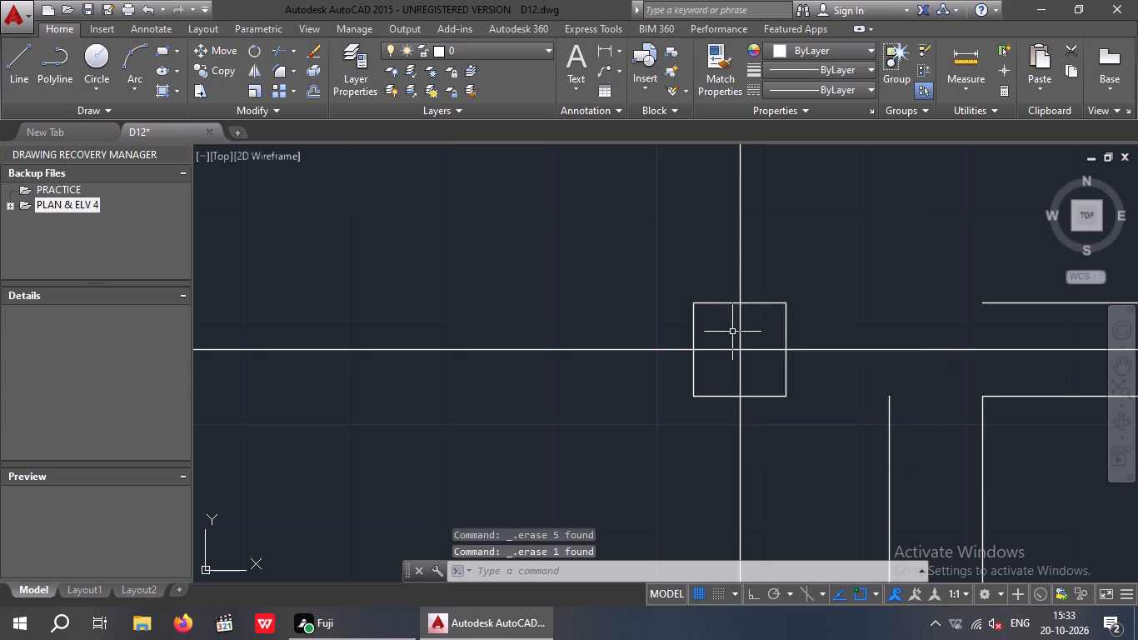
# Erase the two vertical edges of the partition wall hanging below the top wall, just right of the top-left column.
pyautogui.scroll(-3, 736, 320)
pyautogui.moveTo(774, 367); pyautogui.dragTo(602, 339, button='middle')
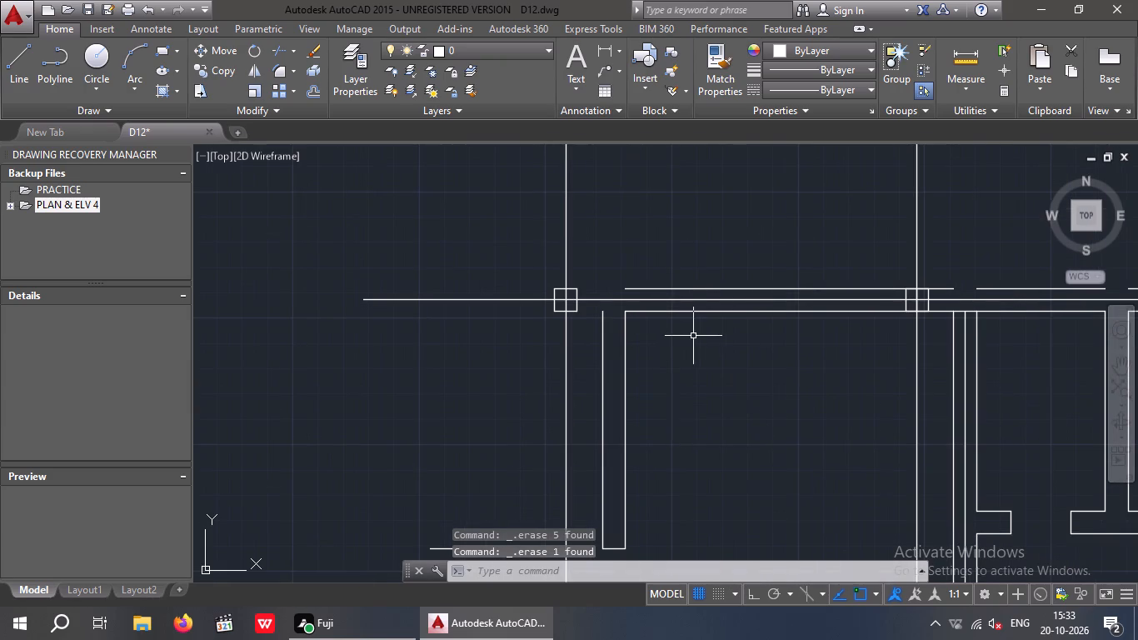
pyautogui.moveTo(694, 336); pyautogui.dragTo(629, 352)
pyautogui.click(574, 364)
pyautogui.press('Delete')
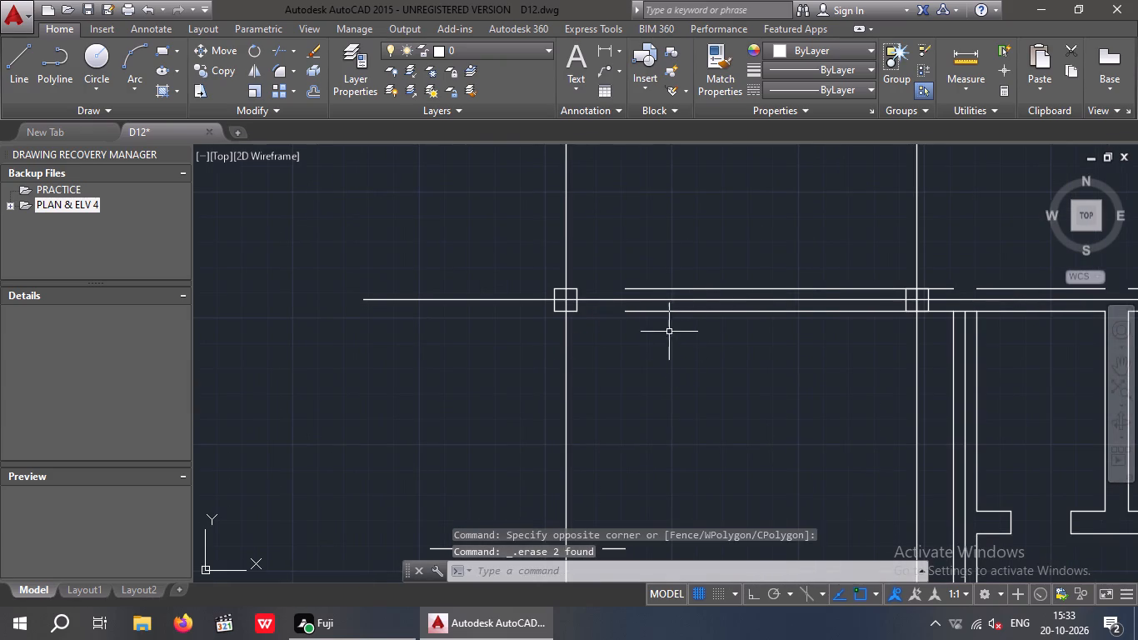
# Erase the upper and lower edges of the top wall between the first two columns.
pyautogui.scroll(2, 661, 327)
pyautogui.moveTo(657, 327); pyautogui.dragTo(643, 318)
pyautogui.click(612, 282)
pyautogui.click(616, 234)
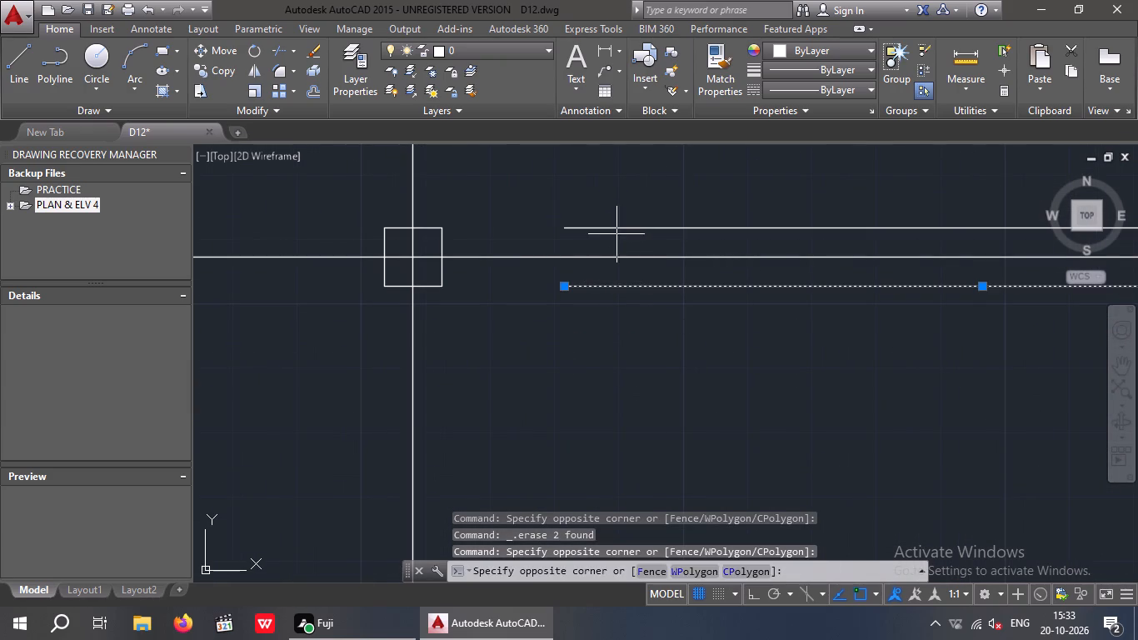
pyautogui.click(589, 207)
pyautogui.press('Delete')
# Erase the two short wall end lines left floating above the staircase wall.
pyautogui.scroll(-4, 589, 207)
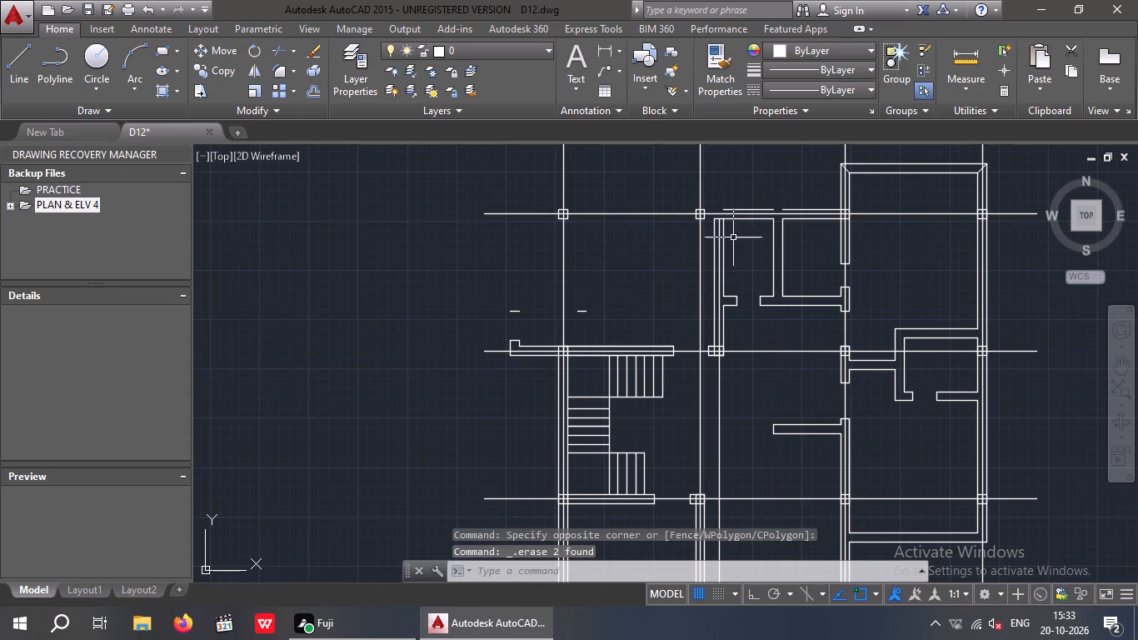
pyautogui.click(598, 326)
pyautogui.click(577, 299)
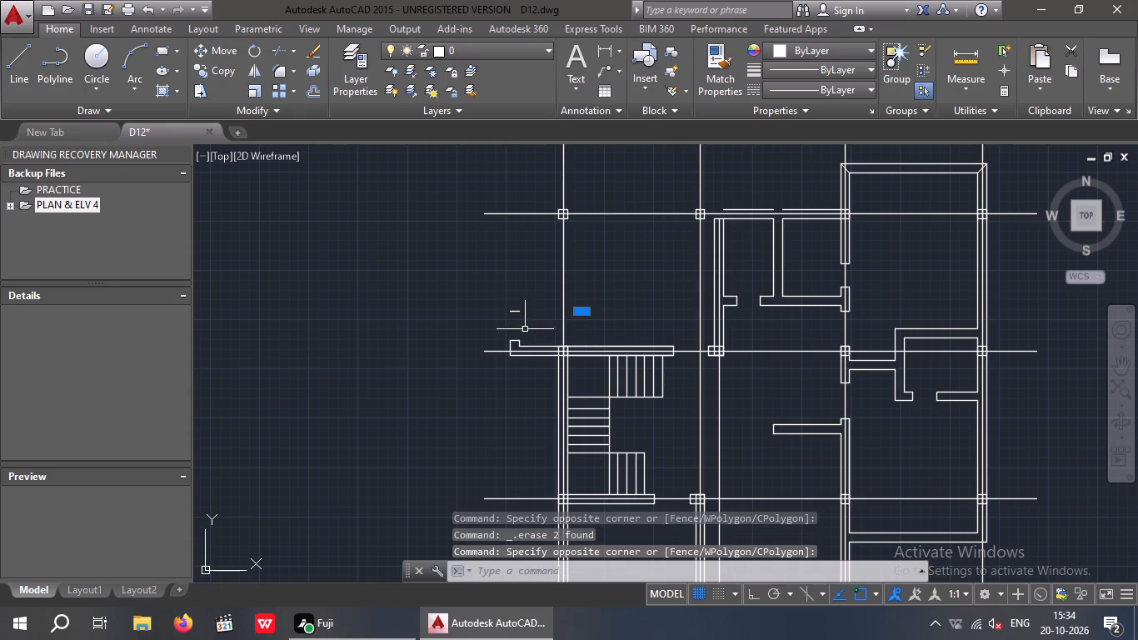
pyautogui.click(521, 325)
pyautogui.click(504, 306)
pyautogui.press('Delete')
# Erase the hooked wall stub and its lower edge projecting left of the second-row left column.
pyautogui.scroll(4, 516, 351)
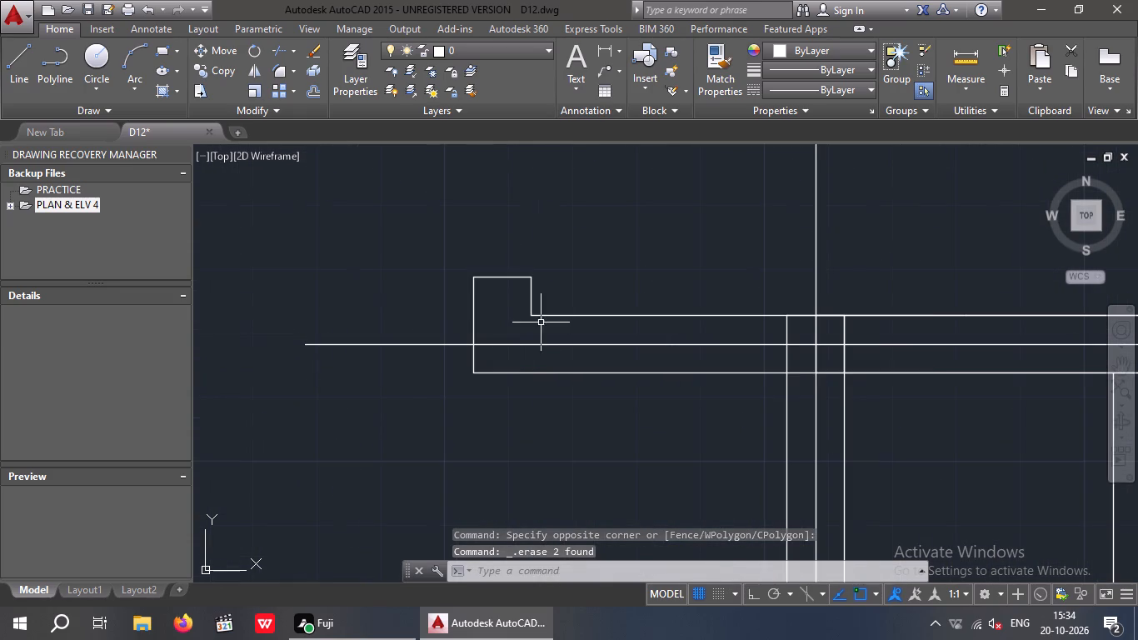
pyautogui.scroll(1, 542, 319)
pyautogui.moveTo(564, 244); pyautogui.dragTo(530, 290)
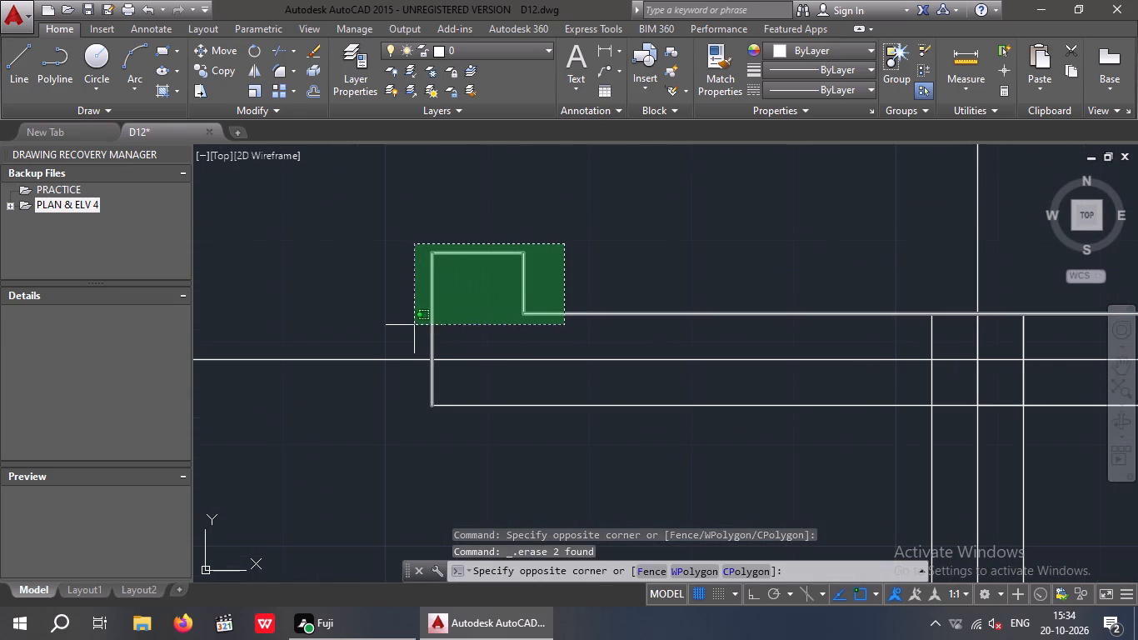
pyautogui.click(413, 325)
pyautogui.press('Delete')
pyautogui.scroll(-2, 463, 299)
pyautogui.scroll(2, 536, 362)
pyautogui.click(549, 367)
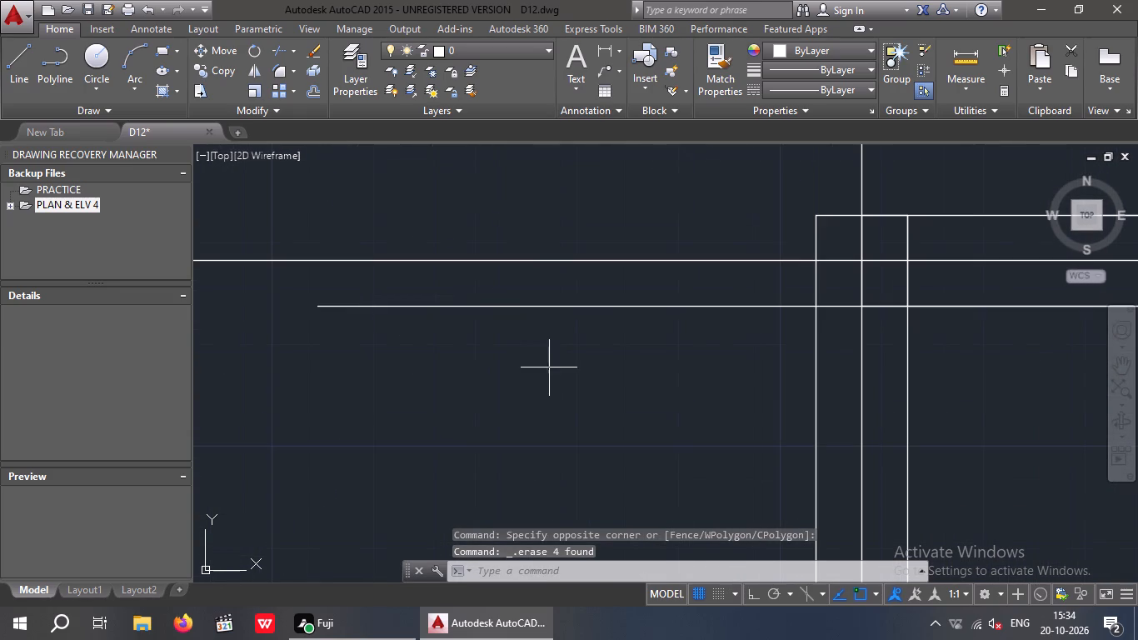
pyautogui.click(490, 294)
pyautogui.press('Delete')
# Erase the lower edges and the first upper segment of the wall above the staircase.
pyautogui.scroll(-3, 523, 311)
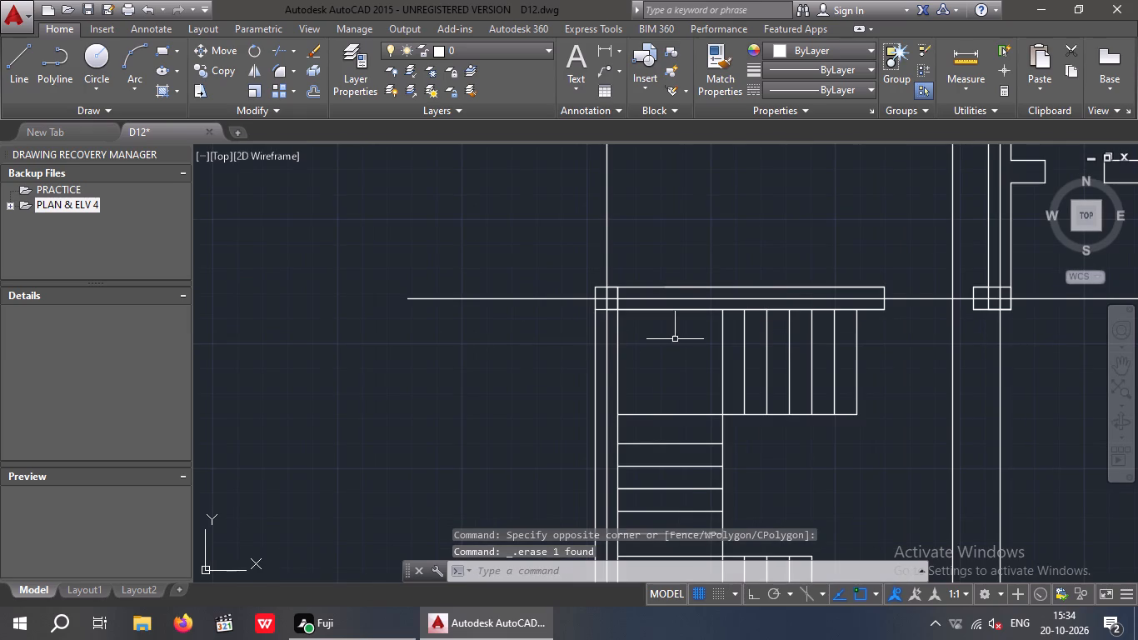
pyautogui.scroll(1, 674, 338)
pyautogui.moveTo(673, 338); pyautogui.dragTo(664, 330)
pyautogui.click(629, 287)
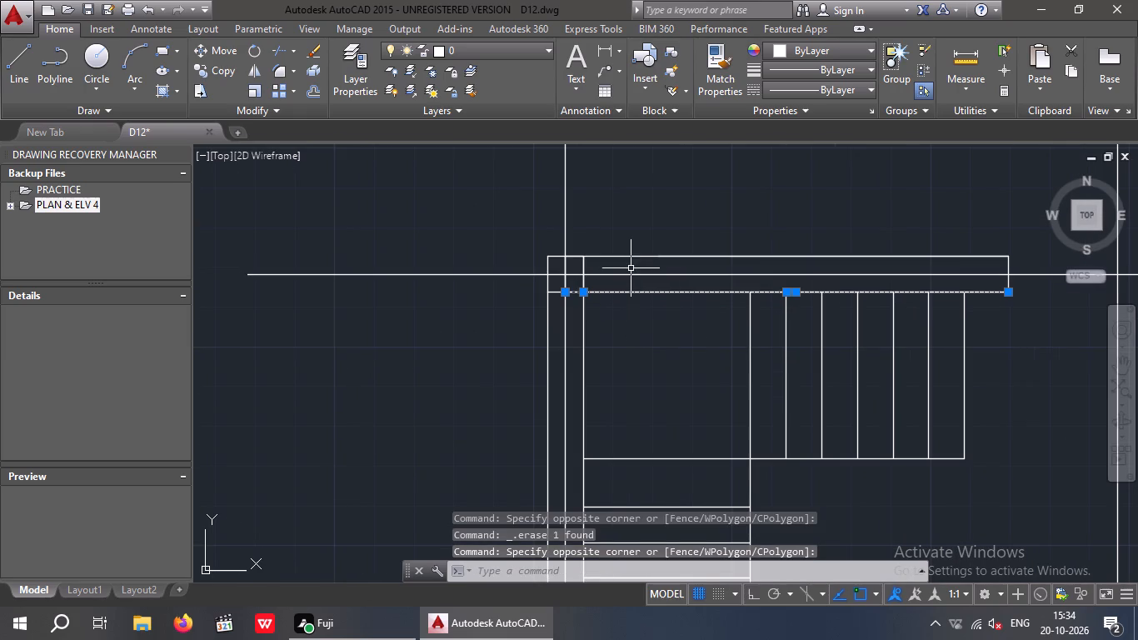
pyautogui.click(631, 268)
pyautogui.click(616, 242)
pyautogui.press('Delete')
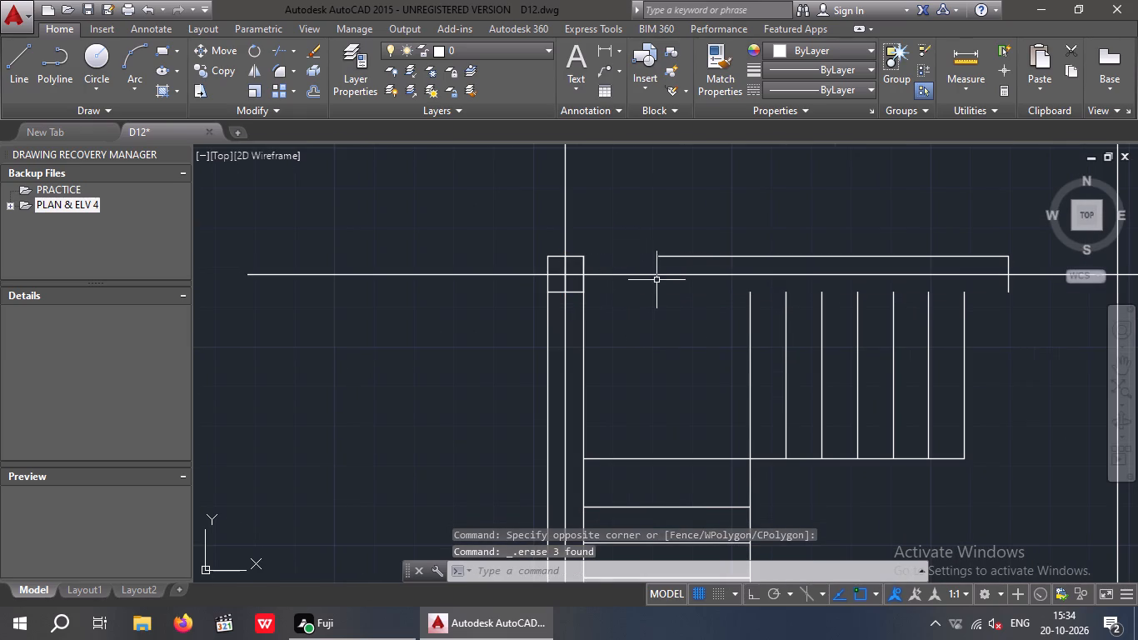
# Erase the two vertical wall edges along the left side of the staircase.
pyautogui.moveTo(626, 320); pyautogui.dragTo(592, 333)
pyautogui.click(576, 352)
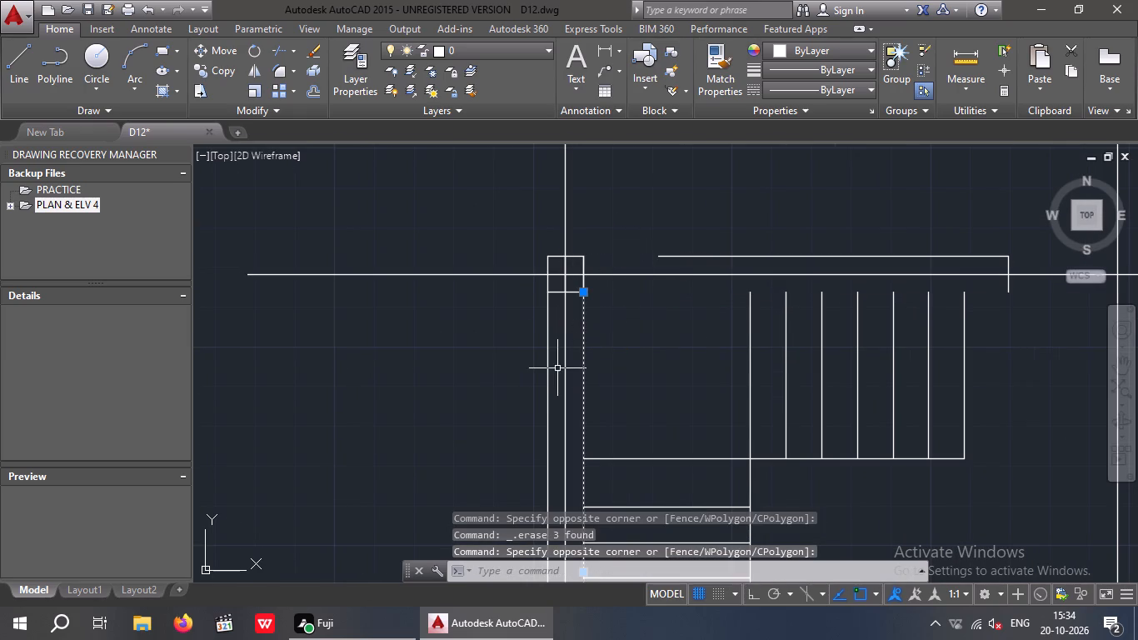
pyautogui.click(556, 364)
pyautogui.click(523, 374)
pyautogui.press('Delete')
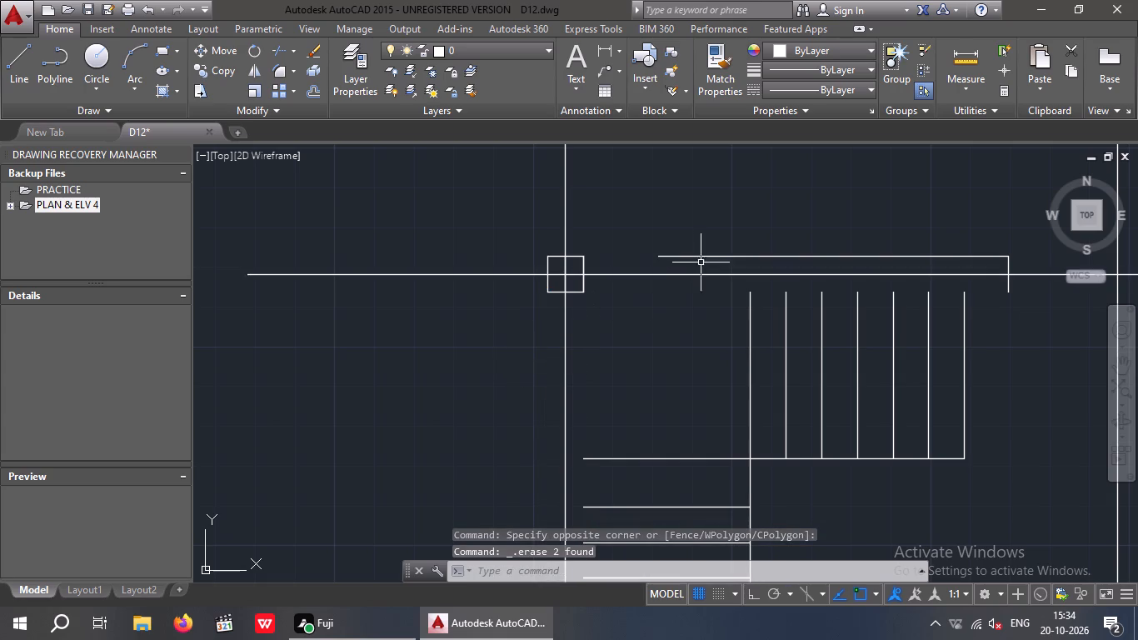
# Erase the remaining upper wall edge above the staircase and the extra line inside the column at its left end.
pyautogui.scroll(2, 693, 257)
pyautogui.moveTo(704, 275); pyautogui.dragTo(679, 261)
pyautogui.click(651, 227)
pyautogui.press('Delete')
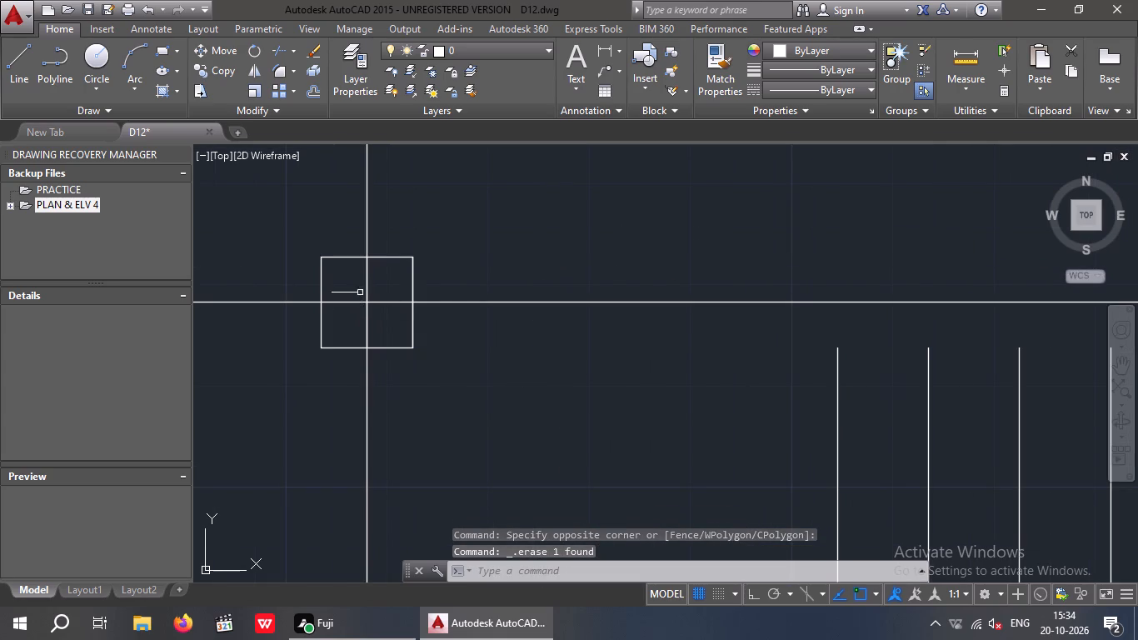
pyautogui.click(367, 287)
pyautogui.press('Delete')
# Erase the leftover short end line of the wall above the staircase.
pyautogui.scroll(-3, 567, 244)
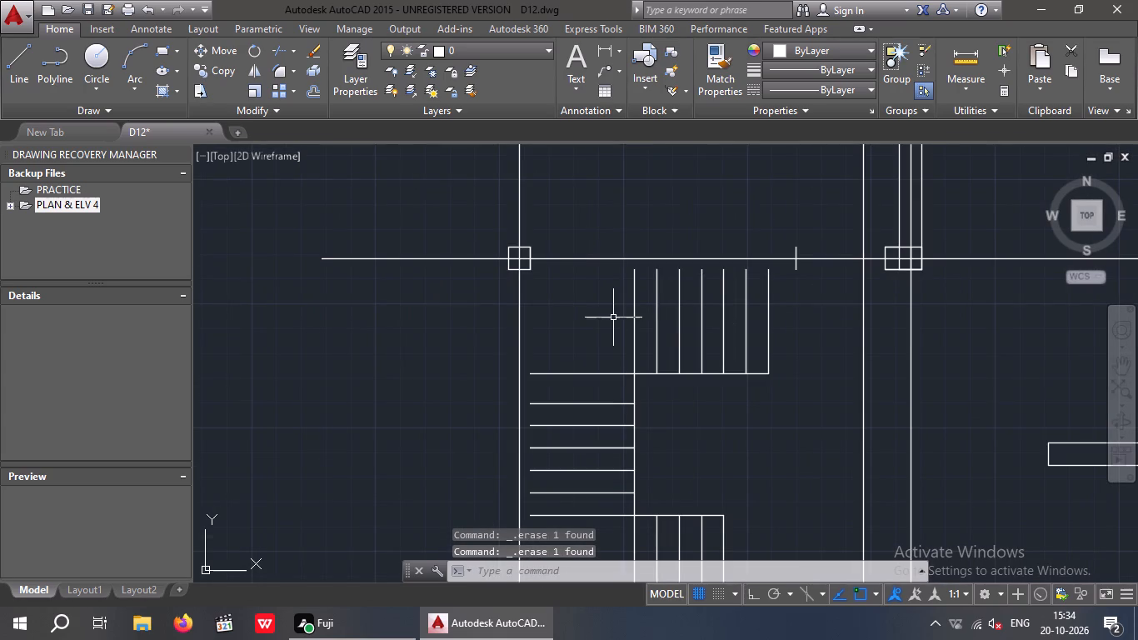
pyautogui.scroll(3, 812, 244)
pyautogui.moveTo(813, 244); pyautogui.dragTo(686, 277)
pyautogui.click(681, 278)
pyautogui.press('Delete')
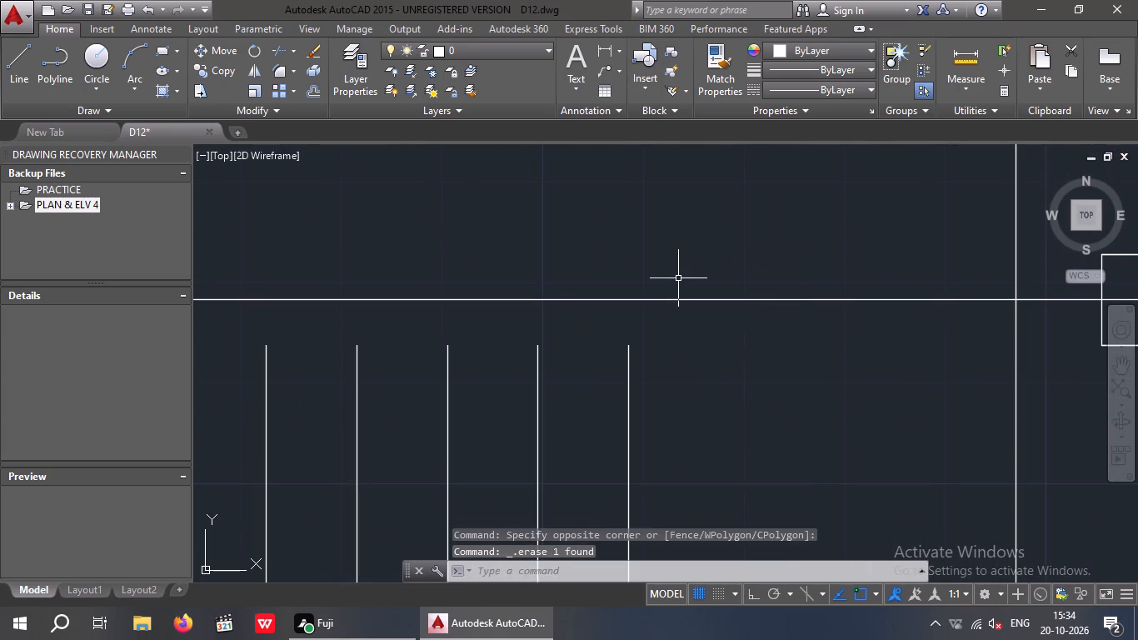
# Erase the staircase's upper flight with its vertical tread lines and border lines.
pyautogui.scroll(-3, 653, 342)
pyautogui.moveTo(692, 361); pyautogui.dragTo(648, 380)
pyautogui.click(477, 469)
pyautogui.press('Delete')
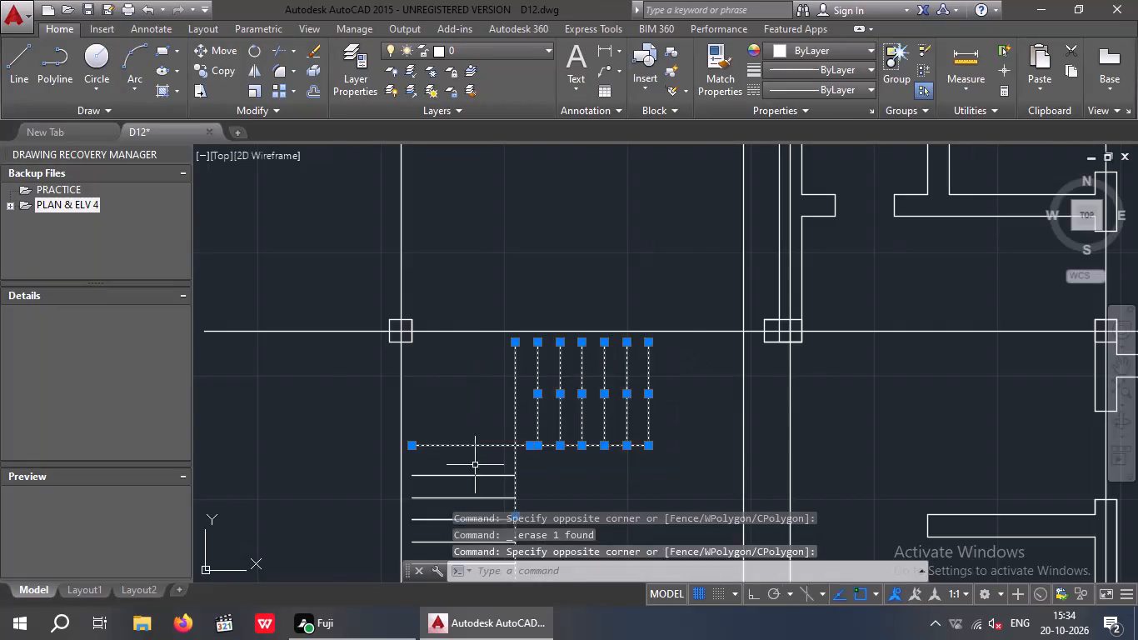
# Erase the staircase's lower flight with its vertical tread lines and border lines.
pyautogui.scroll(-3, 497, 407)
pyautogui.moveTo(515, 386); pyautogui.dragTo(523, 362, button='middle')
pyautogui.scroll(3, 505, 423)
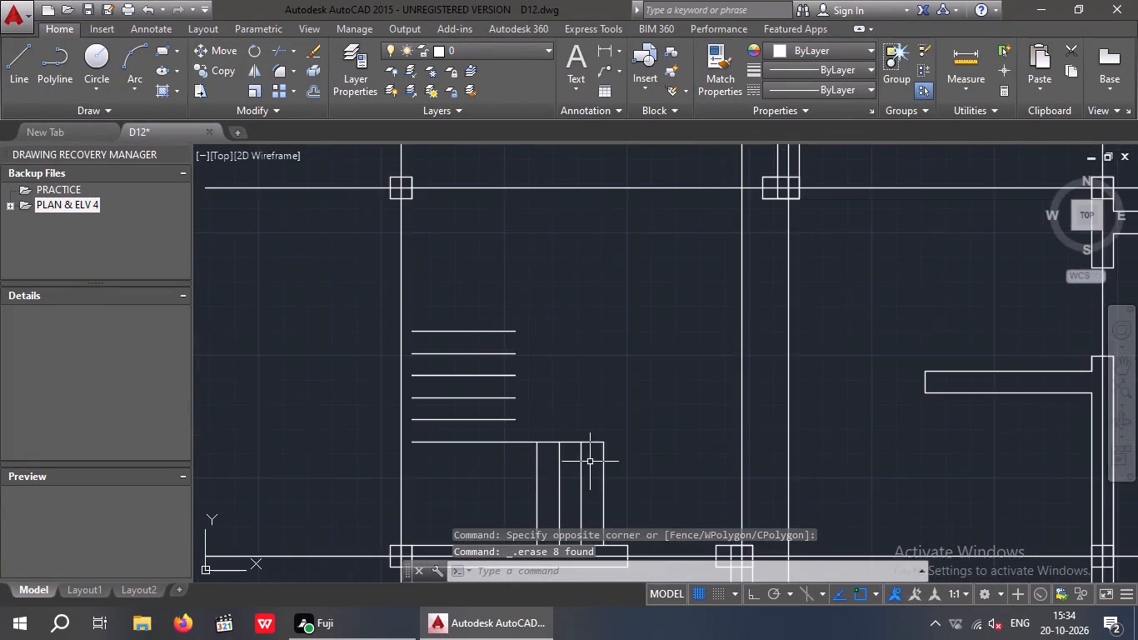
pyautogui.scroll(-2, 574, 447)
pyautogui.scroll(1, 597, 452)
pyautogui.moveTo(618, 432); pyautogui.dragTo(546, 465)
pyautogui.click(509, 475)
pyautogui.press('Delete')
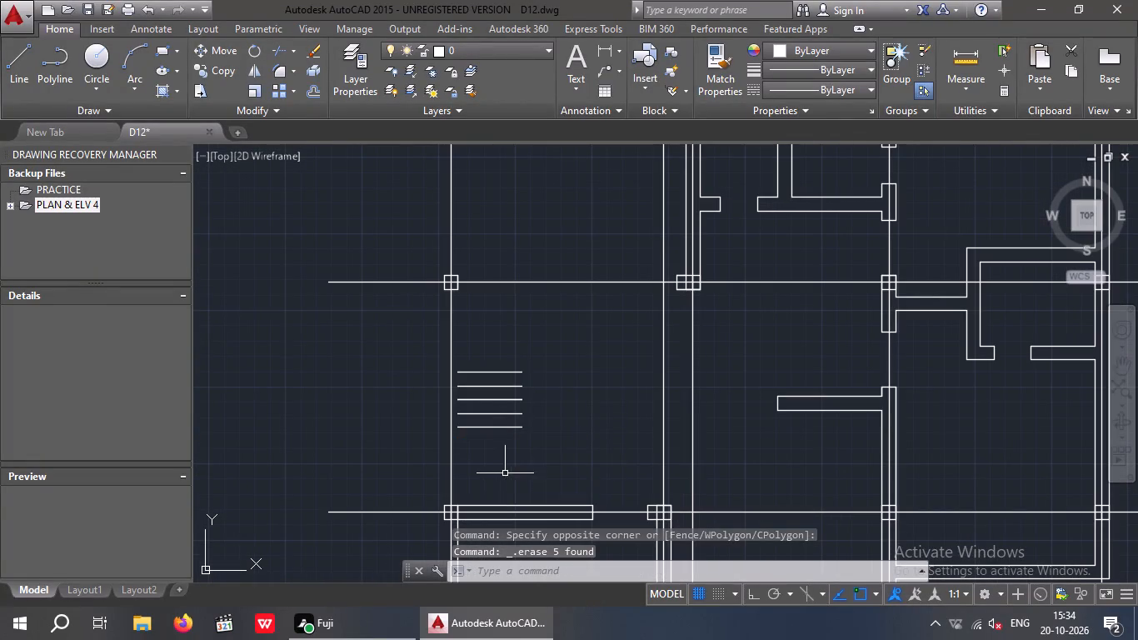
# Erase the remaining horizontal tread lines of the staircase's middle flight.
pyautogui.moveTo(494, 459); pyautogui.dragTo(481, 422)
pyautogui.moveTo(551, 483); pyautogui.dragTo(505, 405)
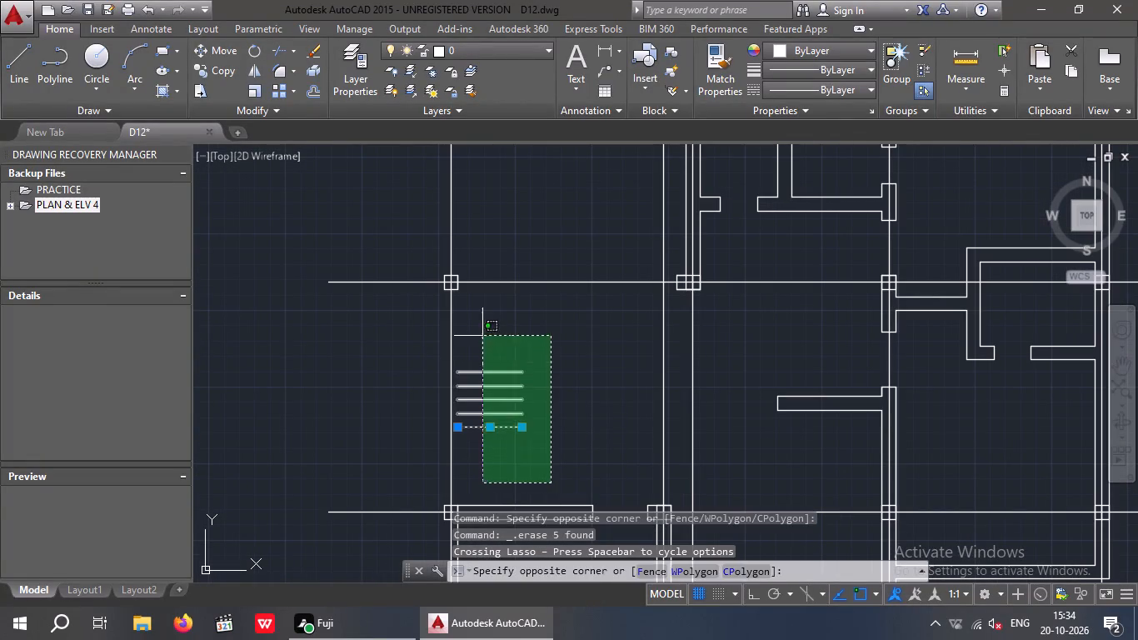
pyautogui.click(482, 336)
pyautogui.press('Delete')
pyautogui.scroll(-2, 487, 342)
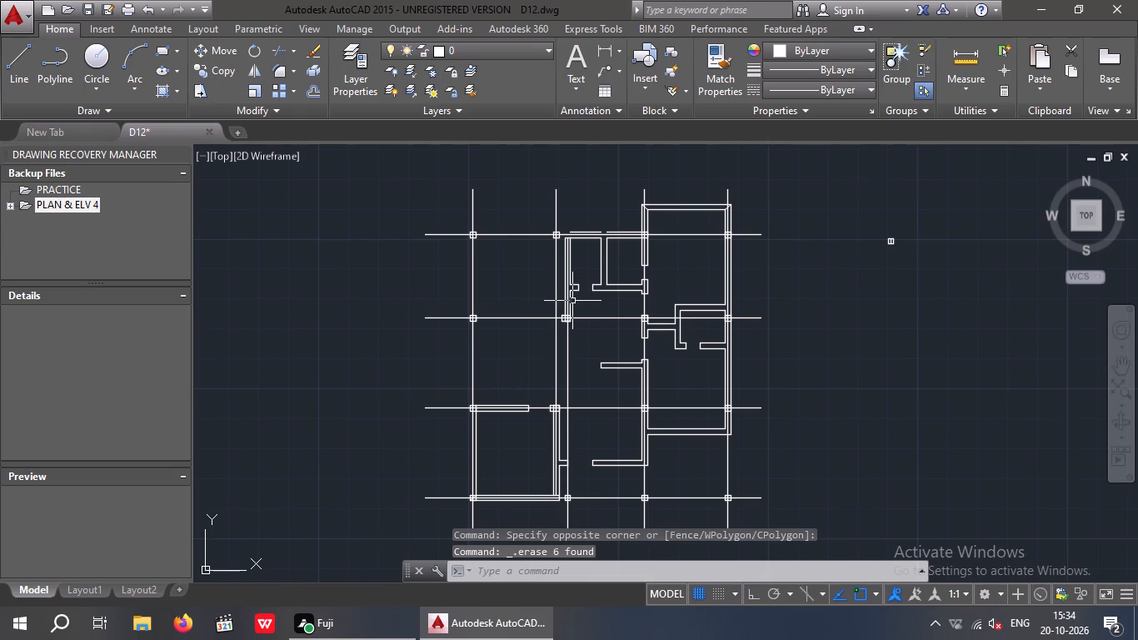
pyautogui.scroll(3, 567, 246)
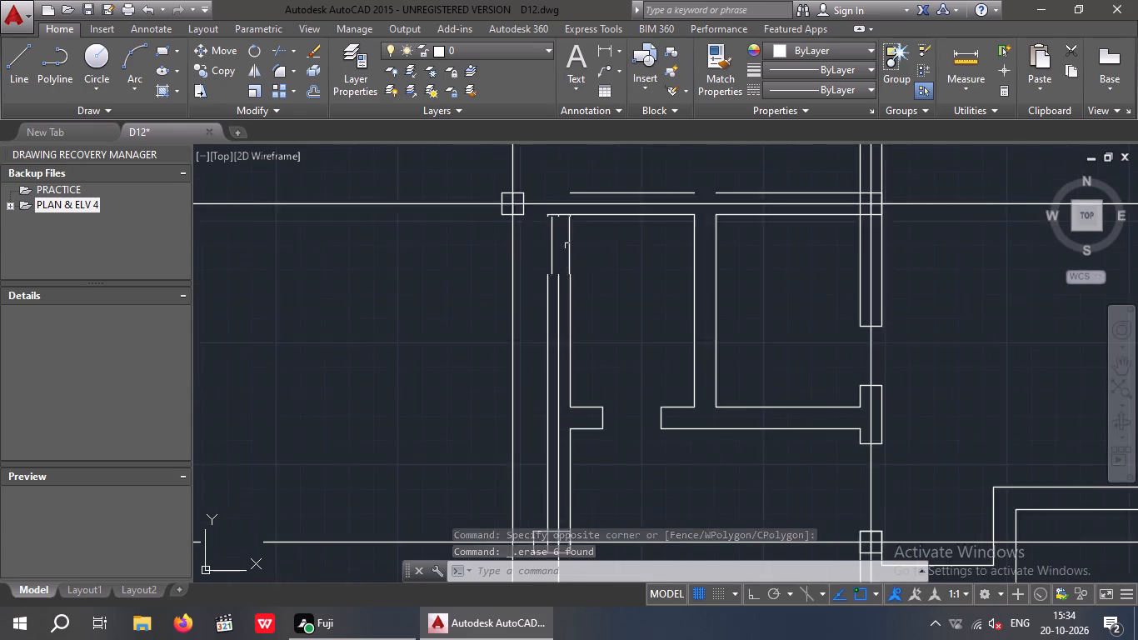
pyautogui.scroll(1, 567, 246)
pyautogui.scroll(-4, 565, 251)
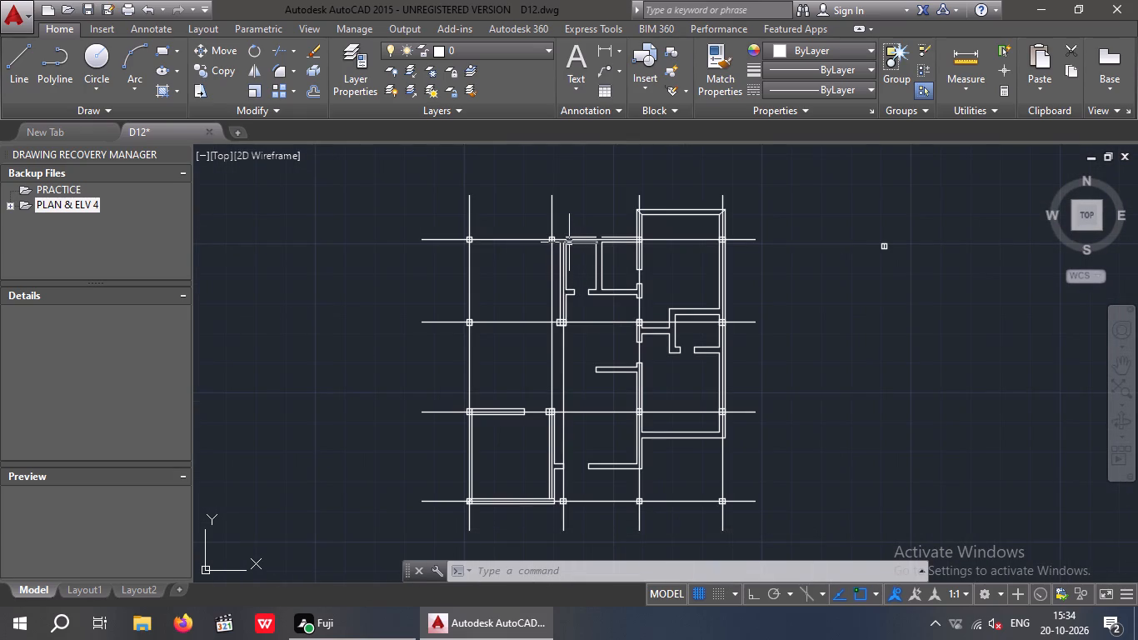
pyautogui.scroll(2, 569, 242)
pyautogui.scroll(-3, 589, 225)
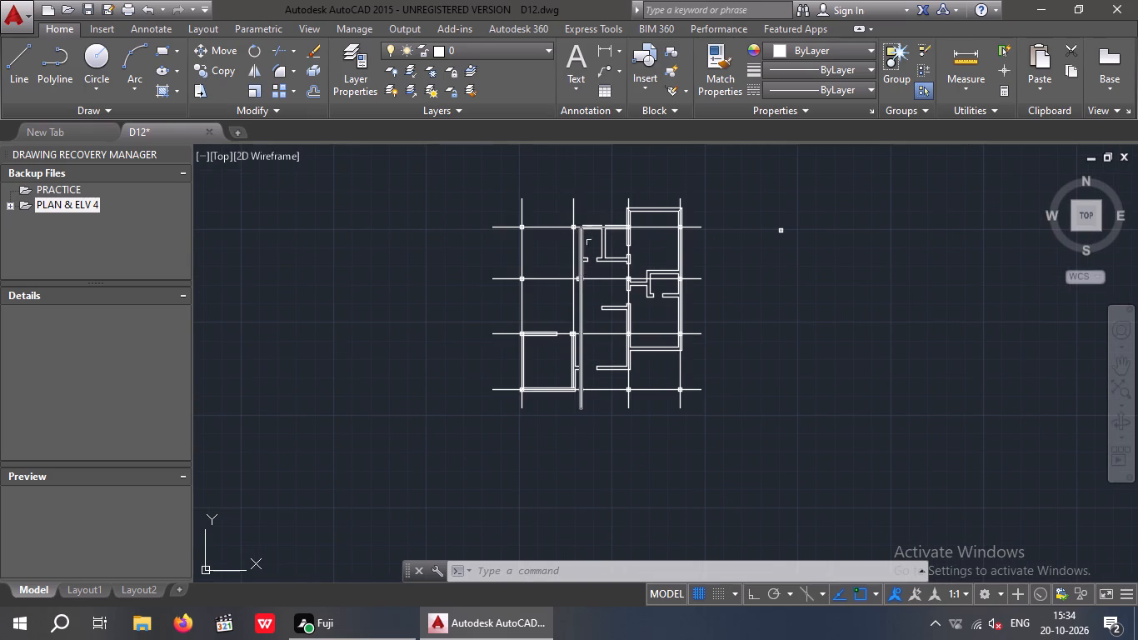
# Erase the two vertical face lines of the small upper-middle room's left wall, keeping the grid line between them.
pyautogui.scroll(6, 582, 237)
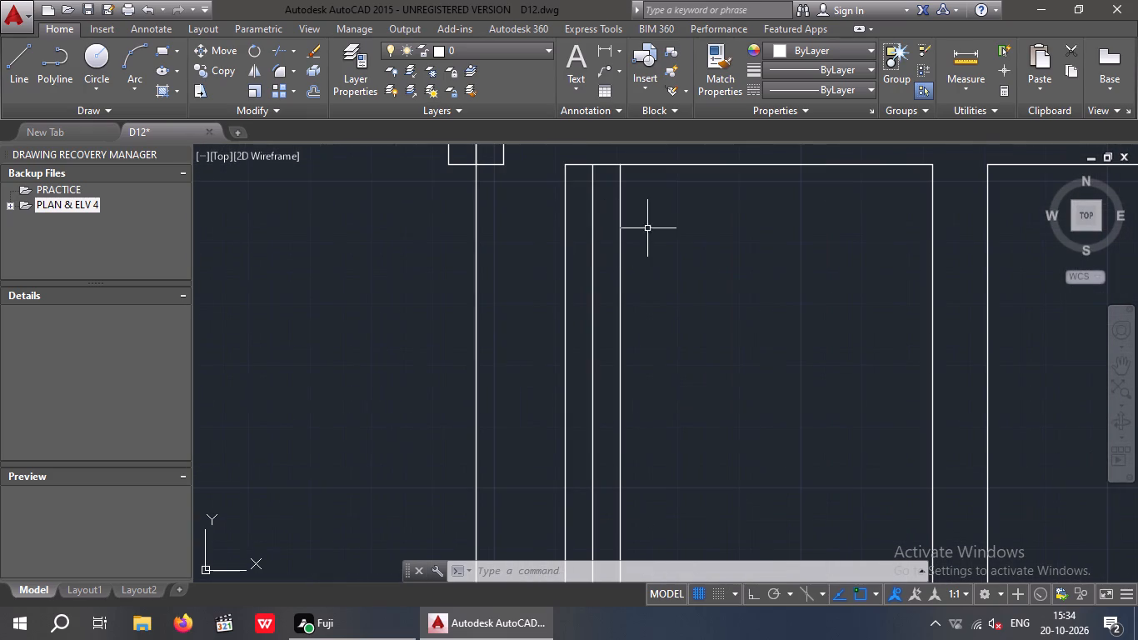
pyautogui.moveTo(647, 220); pyautogui.dragTo(621, 237)
pyautogui.click(602, 255)
pyautogui.press('Delete')
pyautogui.moveTo(580, 258); pyautogui.dragTo(552, 276)
pyautogui.click(549, 277)
pyautogui.press('Delete')
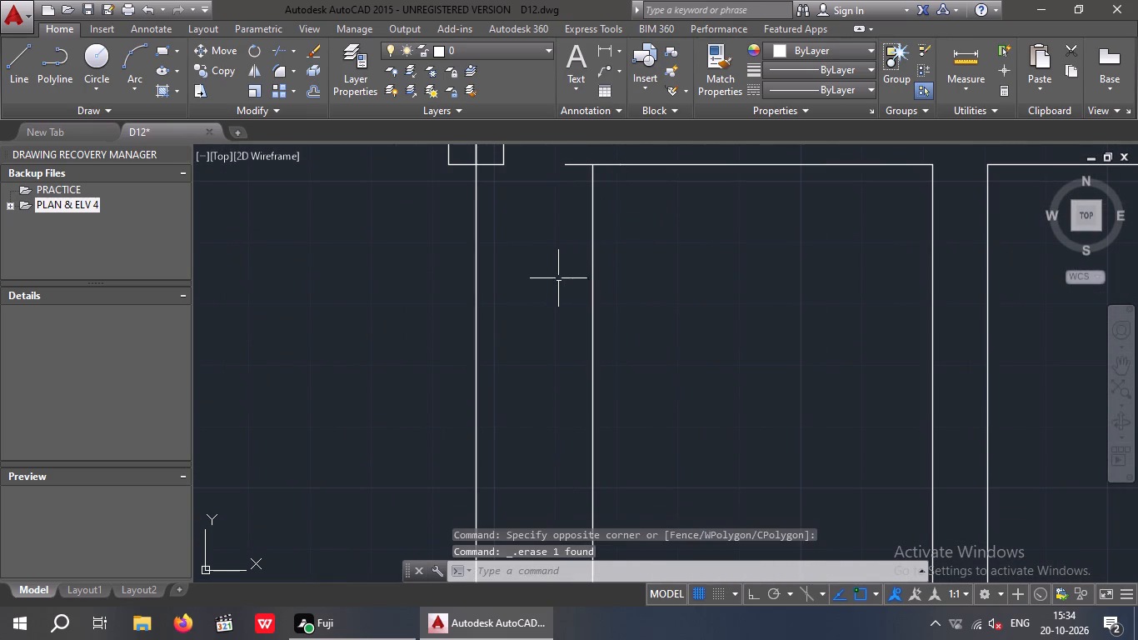
# Erase the upper-middle room's top wall lines left of the partition, including the short stub at the corner.
pyautogui.moveTo(613, 248); pyautogui.dragTo(614, 415, button='middle')
pyautogui.moveTo(724, 371); pyautogui.dragTo(703, 359)
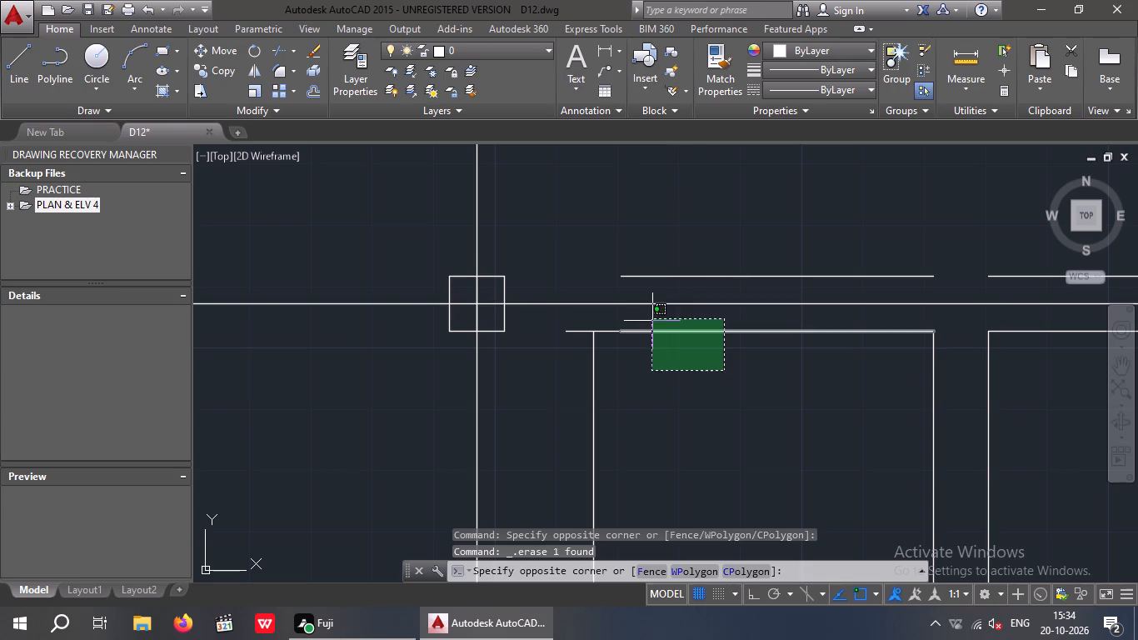
pyautogui.click(652, 321)
pyautogui.press('Delete')
pyautogui.click(633, 349)
pyautogui.click(605, 328)
pyautogui.press('Delete')
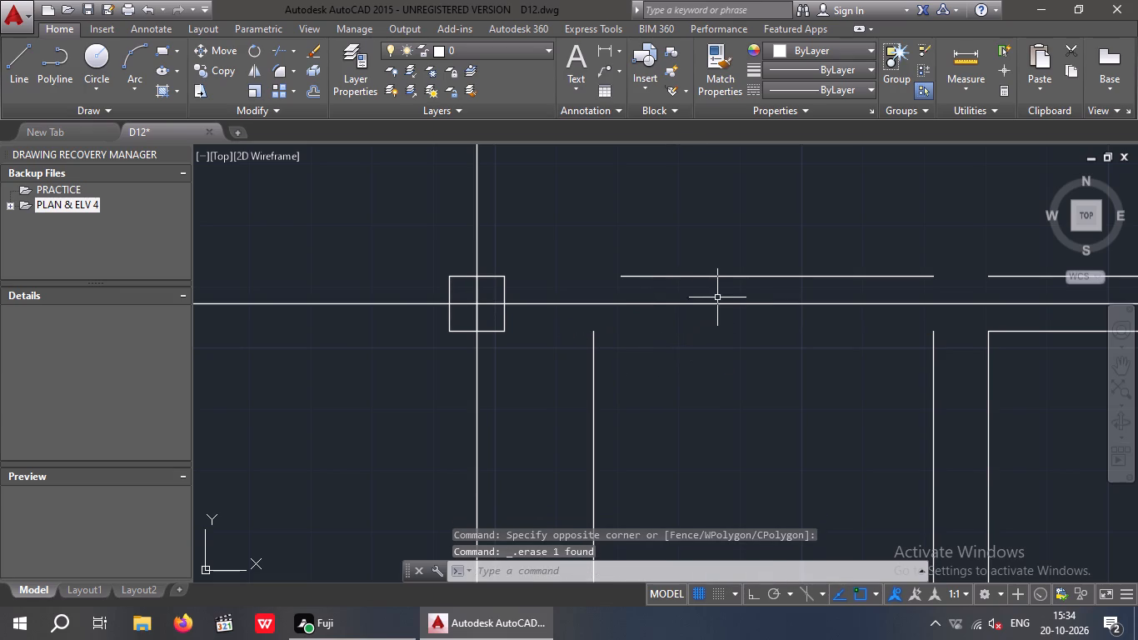
pyautogui.moveTo(718, 296); pyautogui.dragTo(709, 287)
pyautogui.click(670, 247)
pyautogui.press('Delete')
# Erase the outer line of the upper-middle top wall's section right of the partition.
pyautogui.scroll(-3, 678, 247)
pyautogui.scroll(2, 807, 252)
pyautogui.scroll(-1, 807, 252)
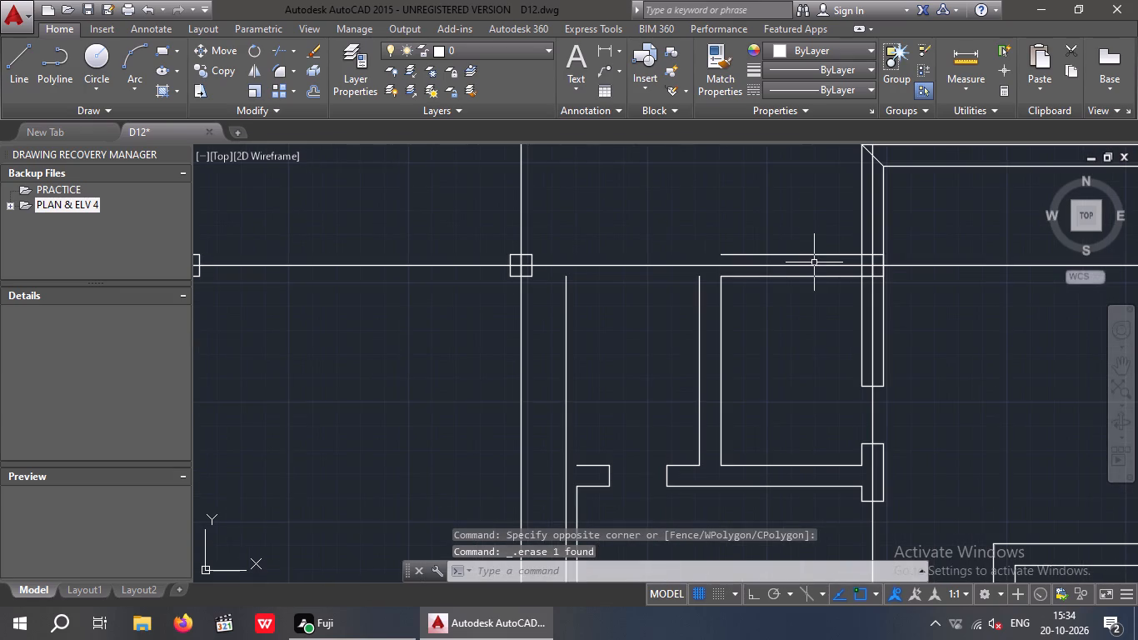
pyautogui.scroll(3, 808, 260)
pyautogui.moveTo(816, 261); pyautogui.dragTo(796, 247)
pyautogui.click(744, 194)
pyautogui.press('Delete')
# Erase the two vertical lines of the partition inside the upper-middle room.
pyautogui.scroll(-2, 744, 194)
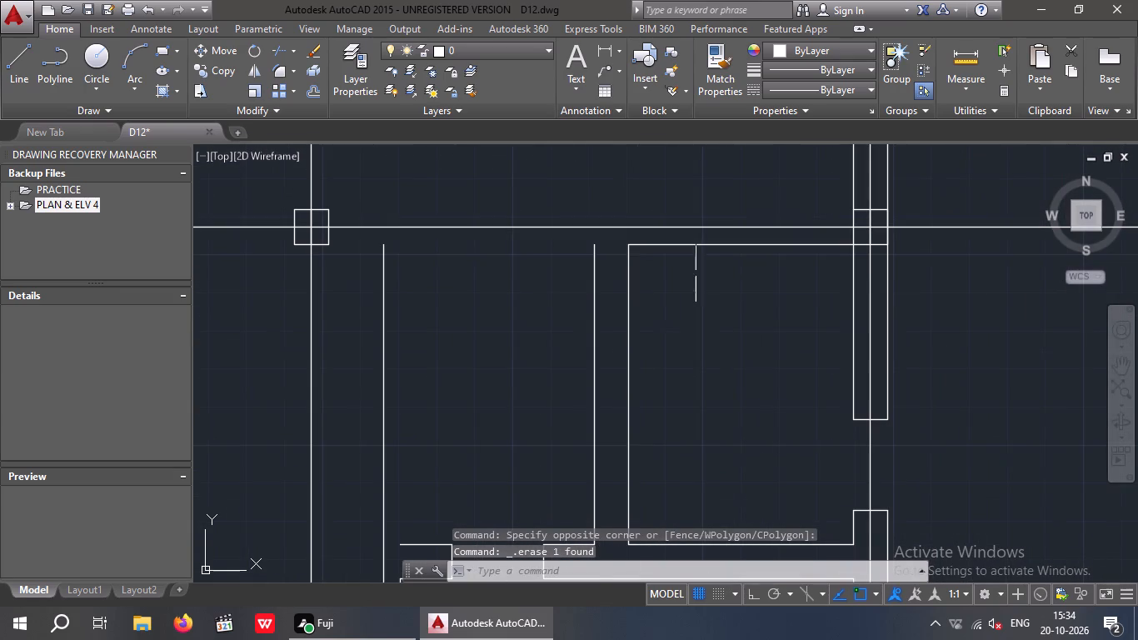
pyautogui.moveTo(696, 276); pyautogui.dragTo(643, 297)
pyautogui.click(553, 338)
pyautogui.press('Delete')
# Erase the remaining inner line of the upper-middle room's top wall, just below the top grid line.
pyautogui.scroll(-3, 611, 300)
pyautogui.scroll(3, 661, 301)
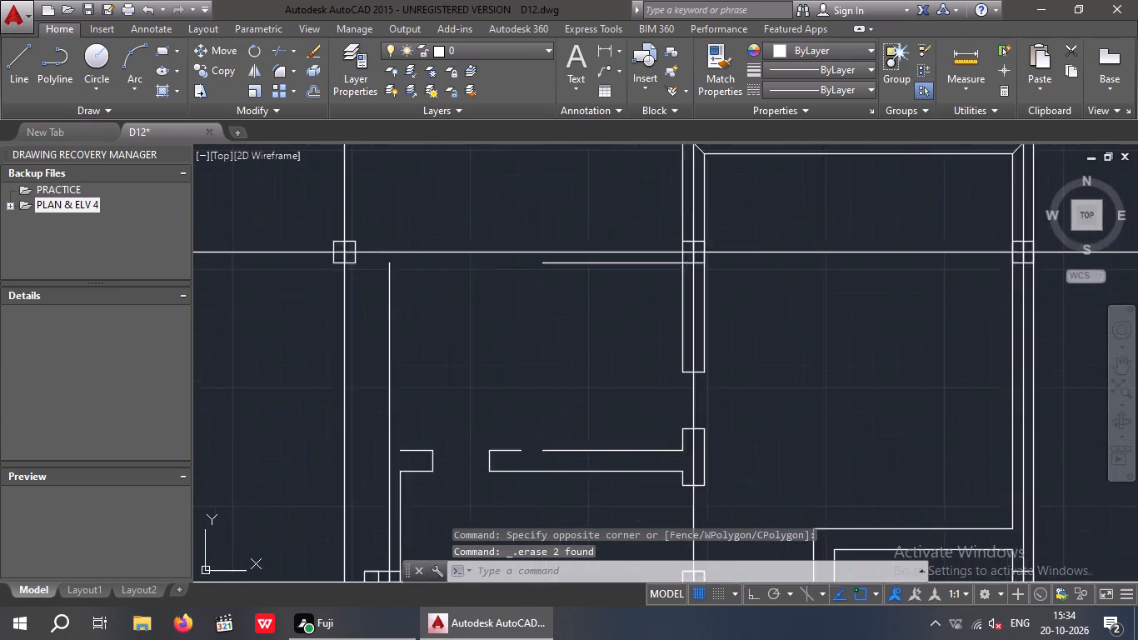
pyautogui.moveTo(664, 295); pyautogui.dragTo(646, 282)
pyautogui.click(597, 234)
pyautogui.press('Delete')
# Erase both horizontal lines of the top-right room's top wall.
pyautogui.scroll(-2, 588, 250)
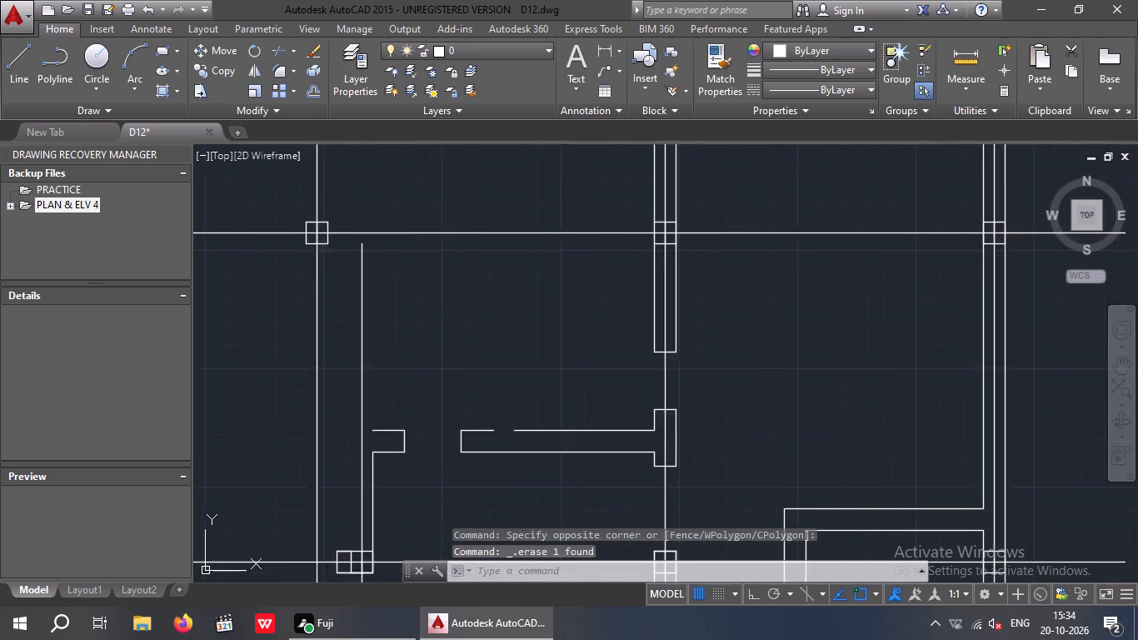
pyautogui.moveTo(657, 204); pyautogui.dragTo(661, 238, button='middle')
pyautogui.moveTo(735, 229); pyautogui.dragTo(720, 218)
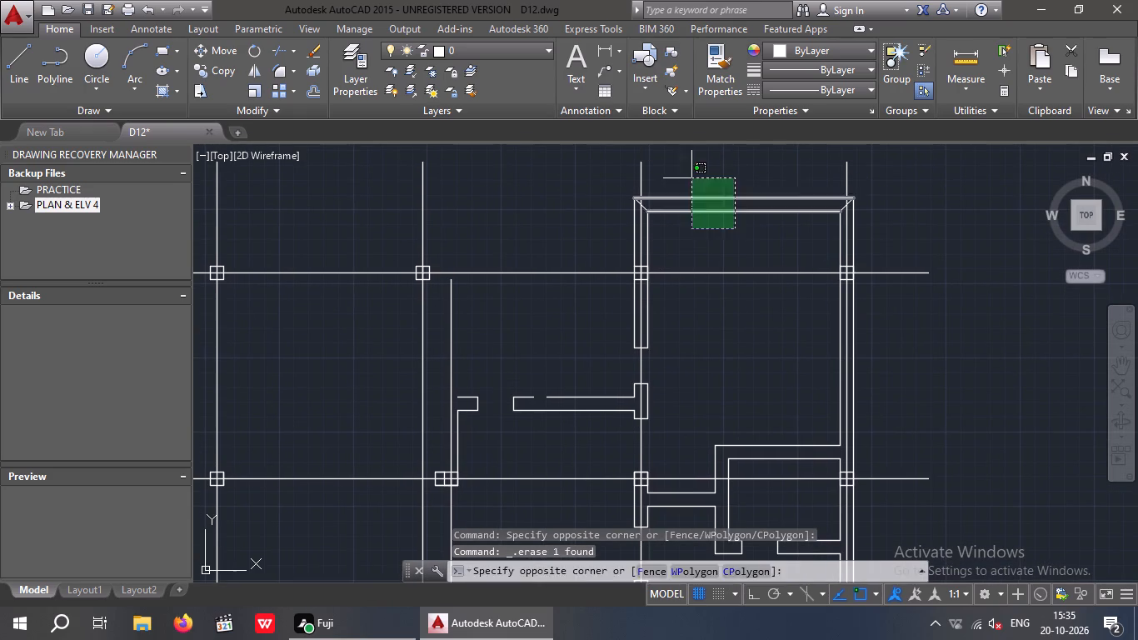
pyautogui.click(689, 168)
pyautogui.press('Delete')
# Erase the top-right room's left wall lines above the door opening, together with the diagonal corner line.
pyautogui.scroll(3, 638, 204)
pyautogui.moveTo(698, 194); pyautogui.dragTo(667, 257)
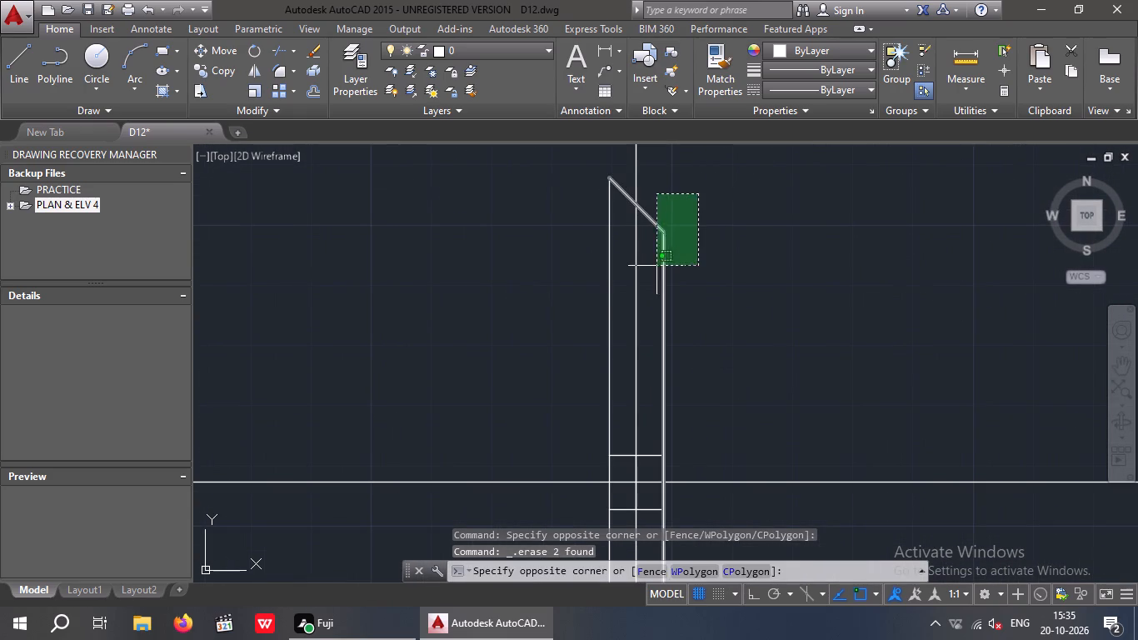
pyautogui.click(656, 266)
pyautogui.moveTo(621, 259); pyautogui.dragTo(587, 292)
pyautogui.click(586, 292)
pyautogui.press('Delete')
pyautogui.scroll(-2, 575, 257)
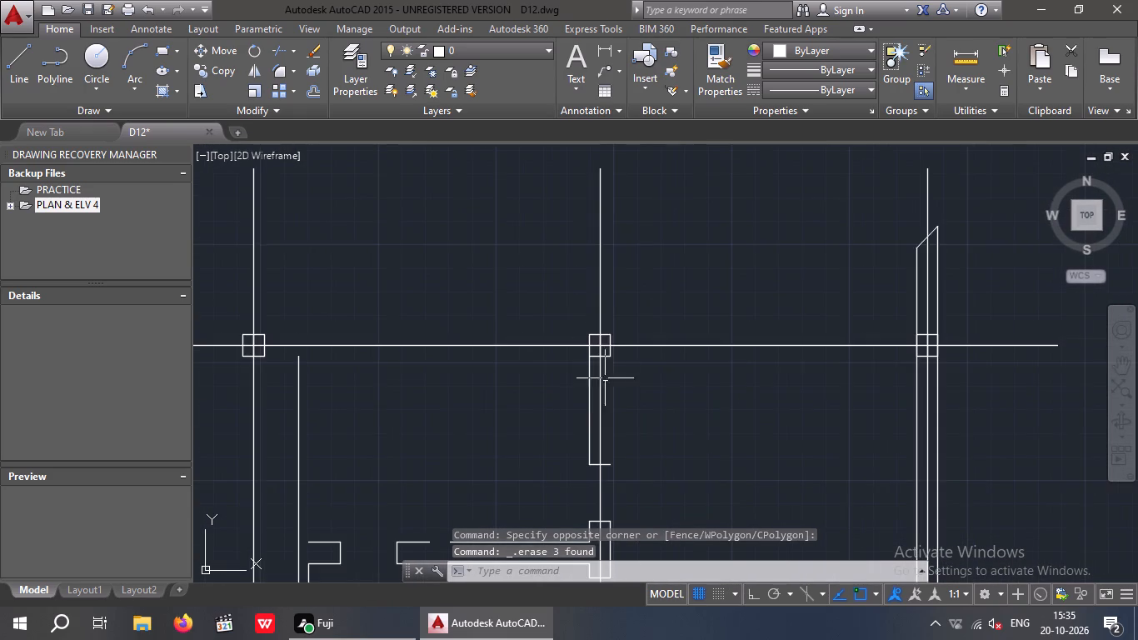
pyautogui.scroll(3, 589, 391)
pyautogui.moveTo(597, 372); pyautogui.dragTo(567, 392)
pyautogui.click(566, 392)
pyautogui.press('Delete')
# Erase the leftover short end line of that wall at the door opening.
pyautogui.scroll(-3, 541, 340)
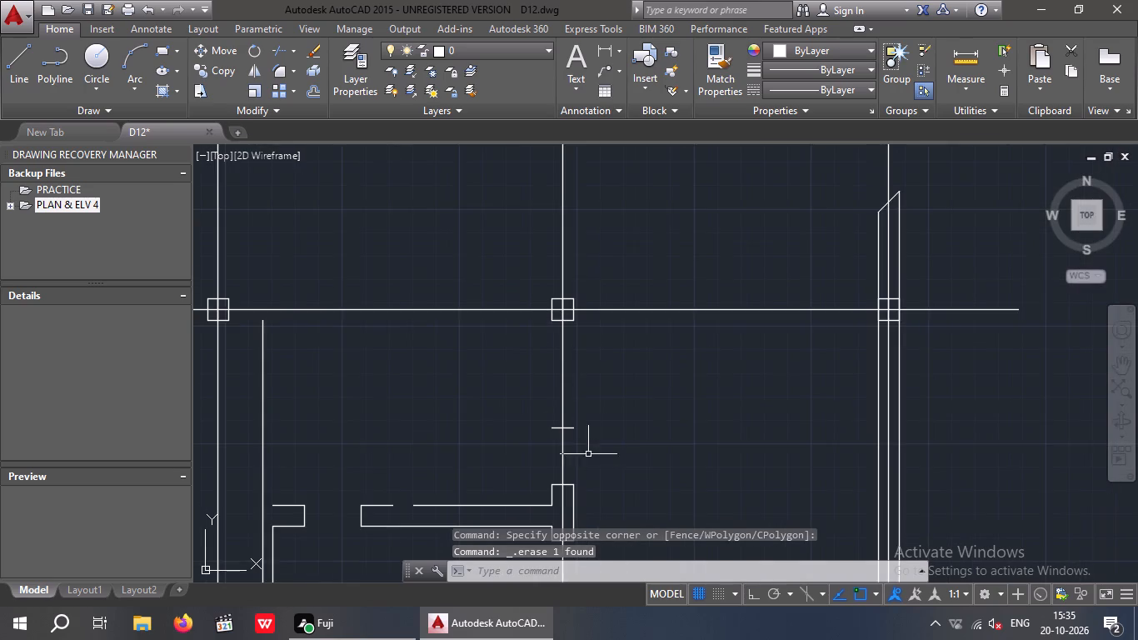
pyautogui.scroll(2, 581, 442)
pyautogui.click(581, 443)
pyautogui.click(543, 385)
pyautogui.press('Delete')
# Erase the upper-middle room's bottom wall lines and stubs on both sides of its door opening.
pyautogui.scroll(-3, 584, 346)
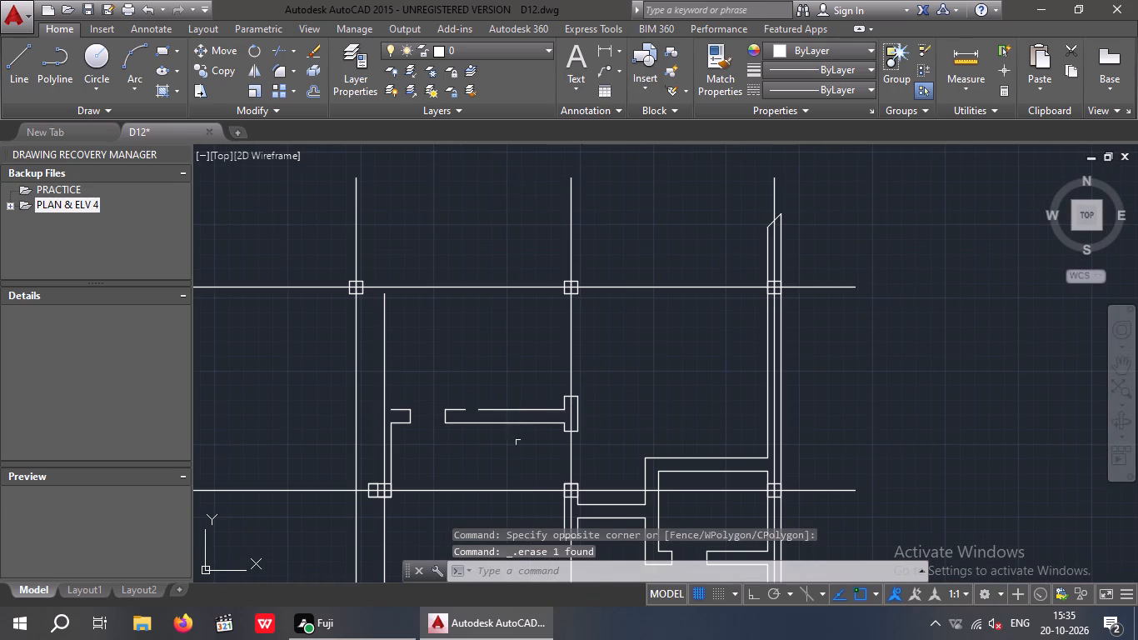
pyautogui.moveTo(532, 456); pyautogui.dragTo(516, 451)
pyautogui.click(400, 382)
pyautogui.press('Delete')
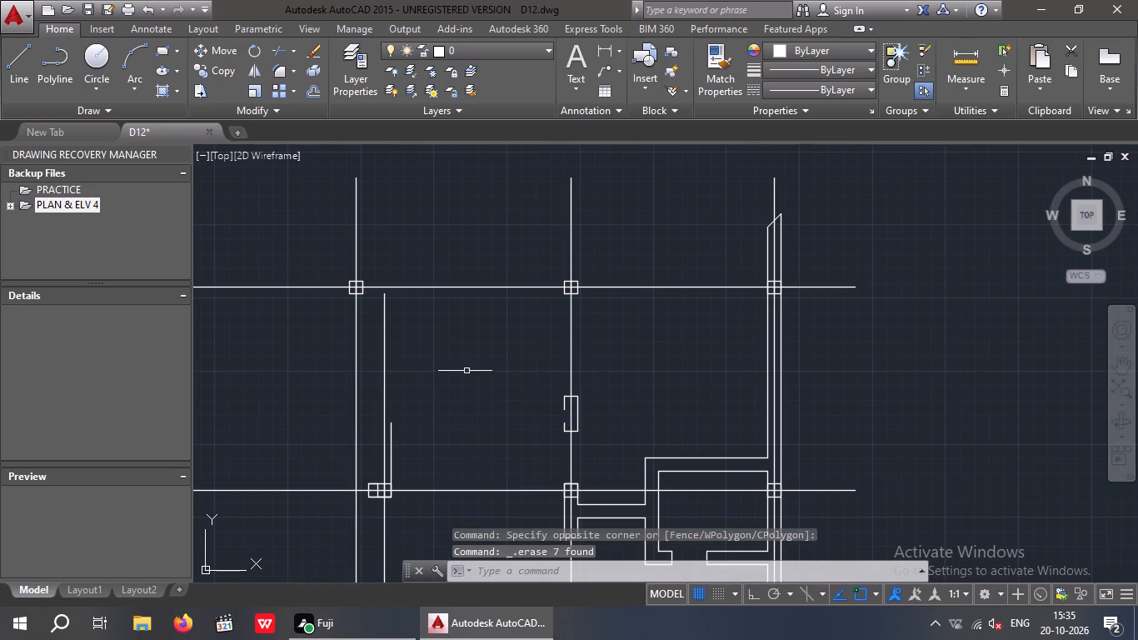
# Erase the short wall piece around the middle vertical grid line below the top-right room's door opening.
pyautogui.scroll(3, 589, 420)
pyautogui.moveTo(591, 357); pyautogui.dragTo(567, 381)
pyautogui.click(525, 310)
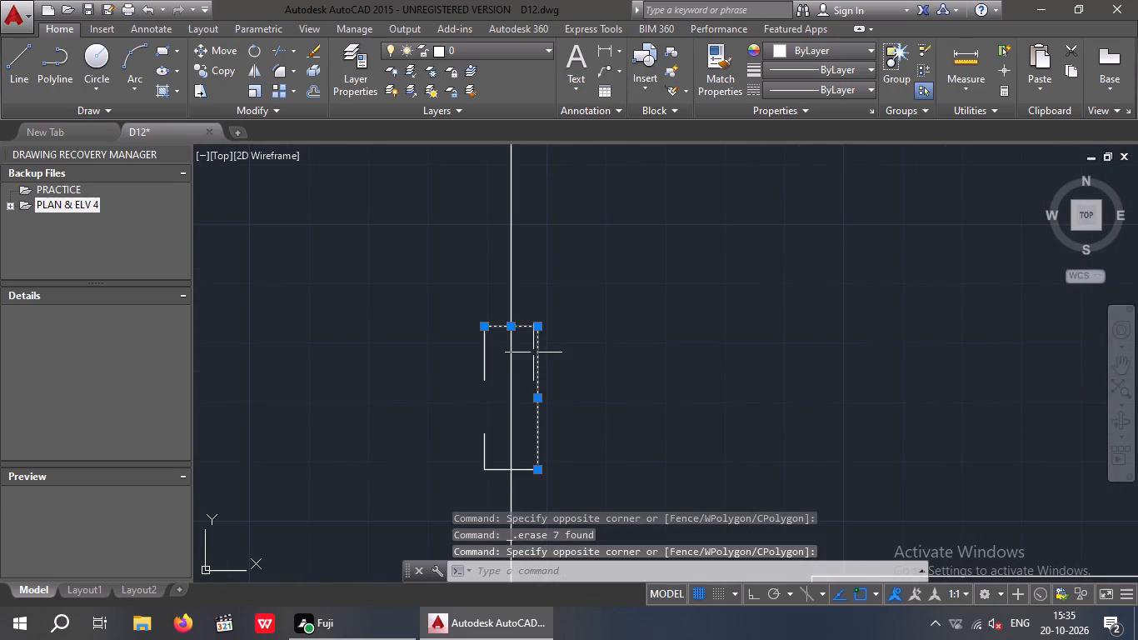
pyautogui.moveTo(497, 478); pyautogui.dragTo(489, 467)
pyautogui.click(459, 350)
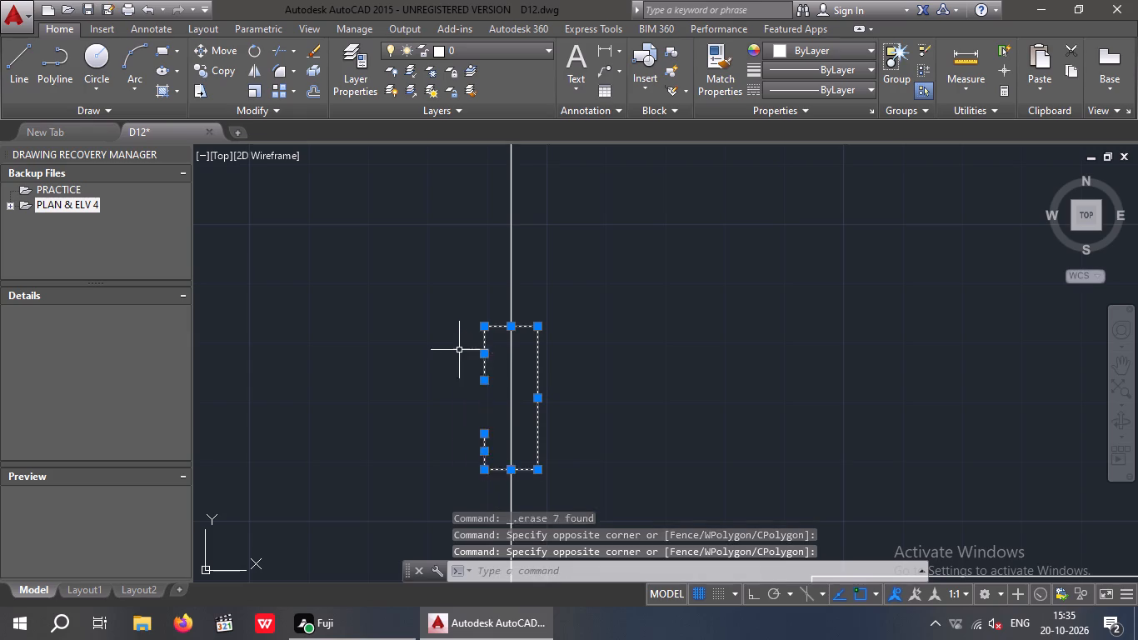
pyautogui.press('Delete')
# Erase the short vertical wall line above the double column on the second horizontal grid line.
pyautogui.scroll(-4, 452, 327)
pyautogui.moveTo(395, 364); pyautogui.dragTo(543, 315, button='middle')
pyautogui.scroll(1, 533, 316)
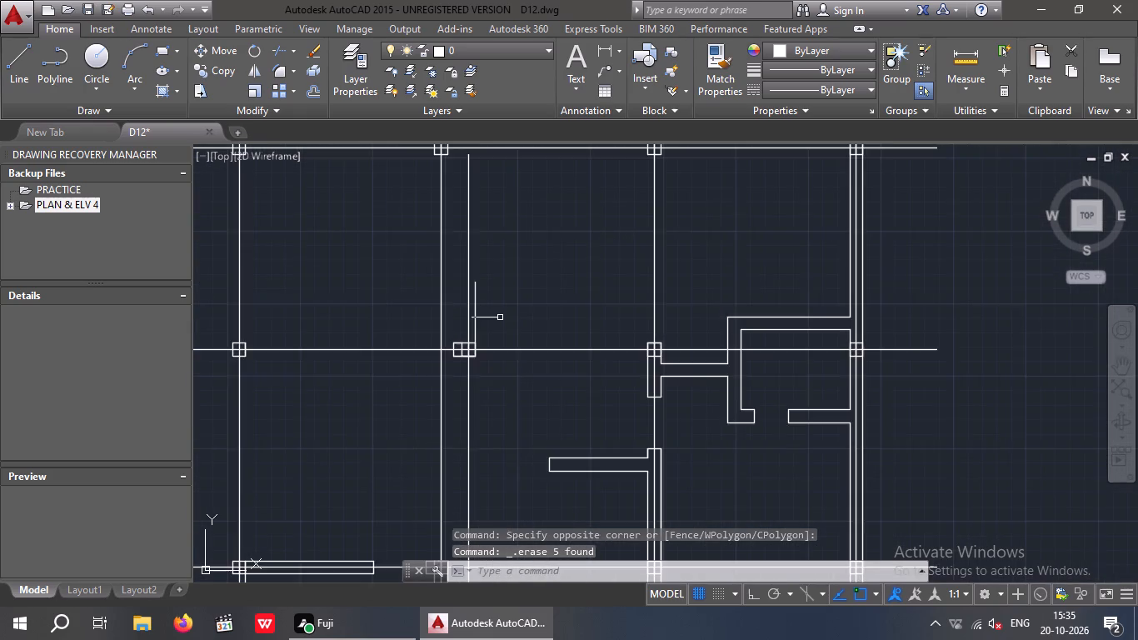
pyautogui.scroll(2, 489, 315)
pyautogui.moveTo(509, 275); pyautogui.dragTo(460, 339)
pyautogui.click(442, 346)
pyautogui.press('Delete')
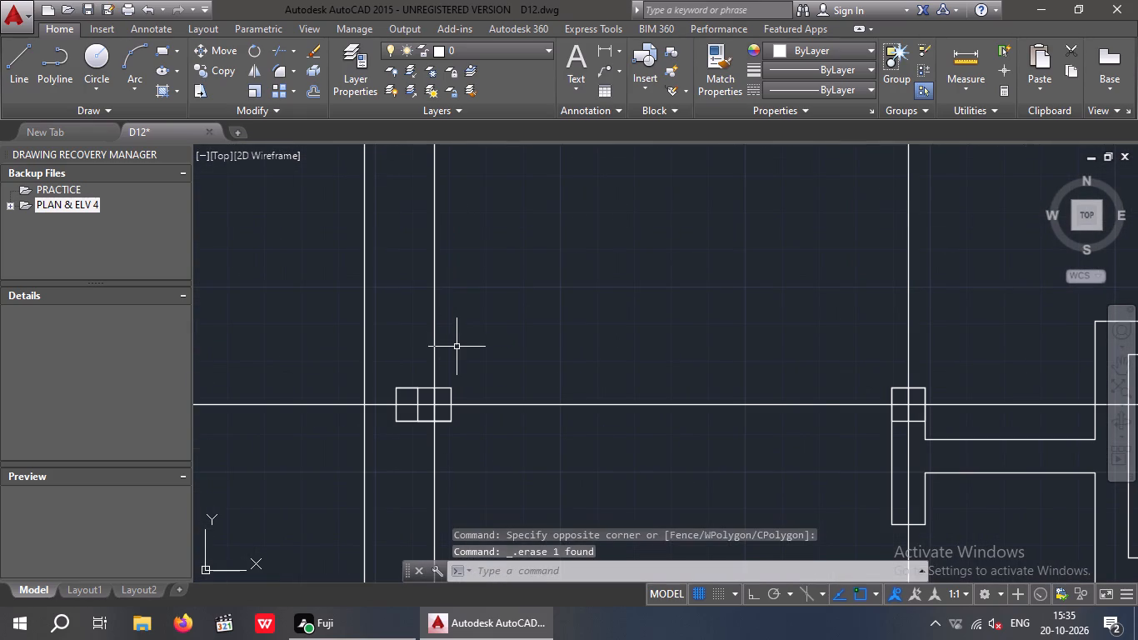
# Erase the overlapping extra column outline beside the column on the second grid line, leaving a single square column.
pyautogui.scroll(2, 402, 442)
pyautogui.click(402, 442)
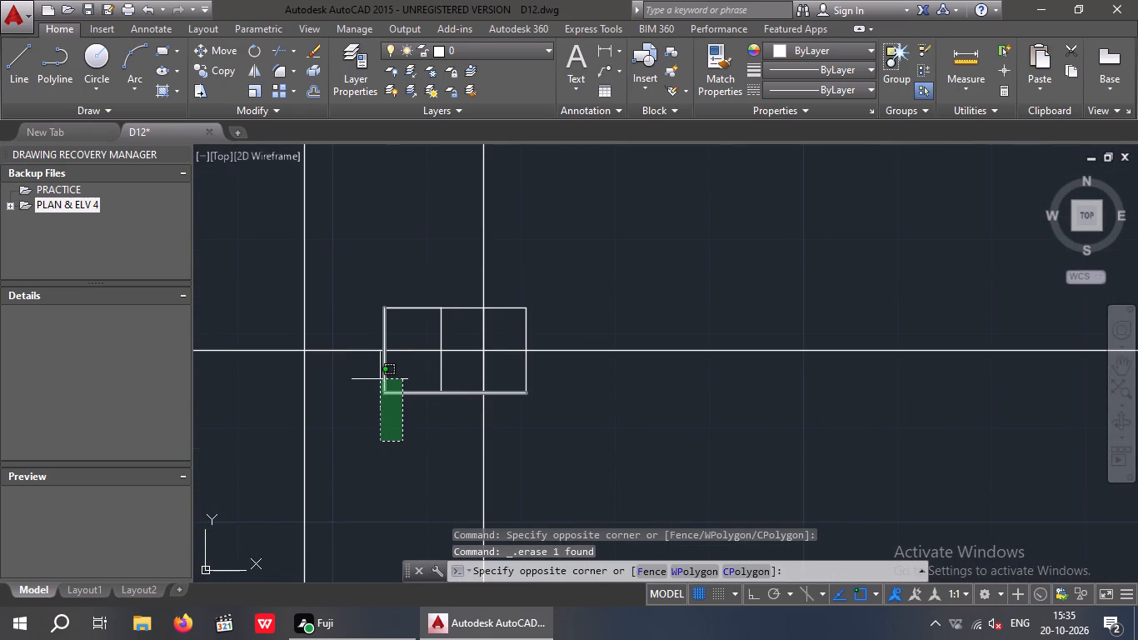
pyautogui.click(380, 377)
pyautogui.press('Delete')
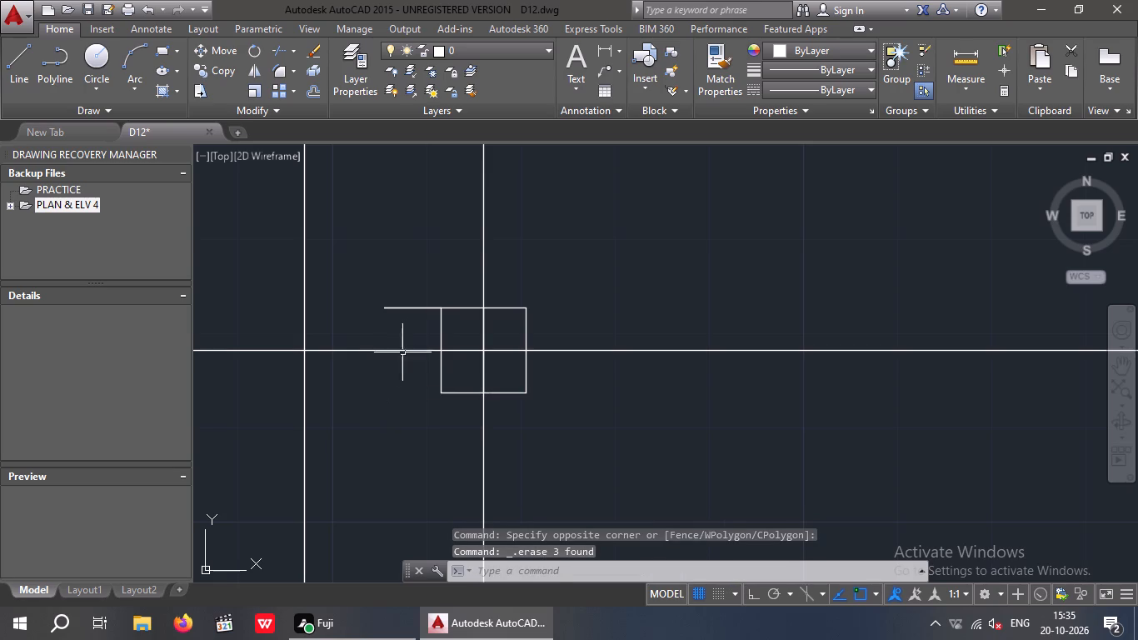
pyautogui.click(414, 335)
pyautogui.click(399, 302)
pyautogui.press('Delete')
# Erase the top-right room's right wall lines and their diagonal corner line, keeping the column and grid line.
pyautogui.scroll(-2, 406, 311)
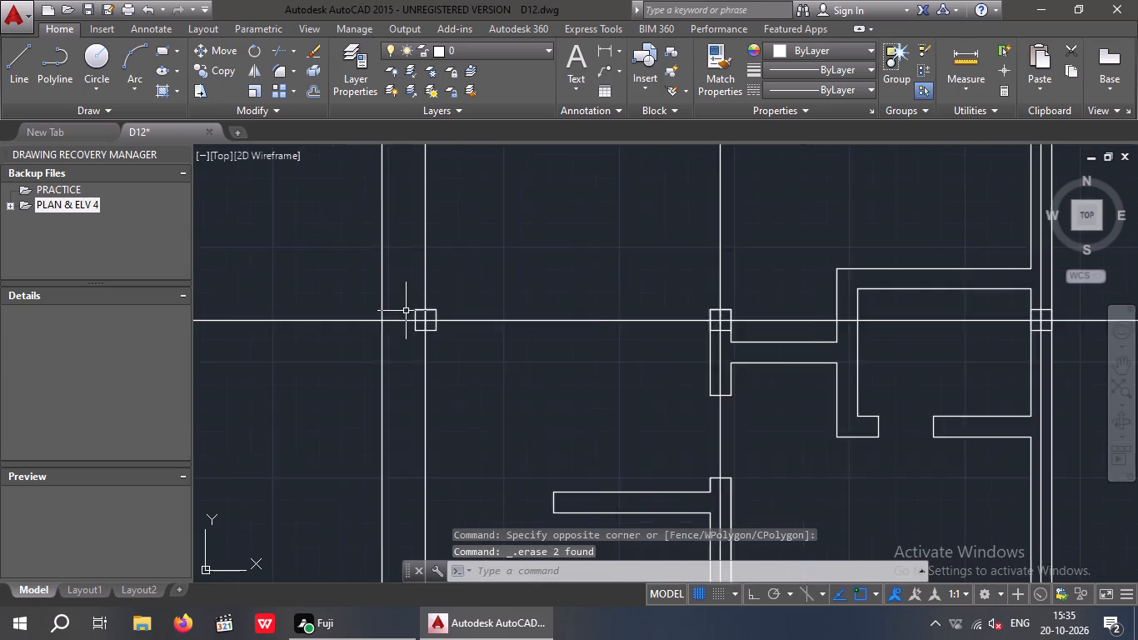
pyautogui.scroll(-2, 406, 312)
pyautogui.scroll(-1, 502, 354)
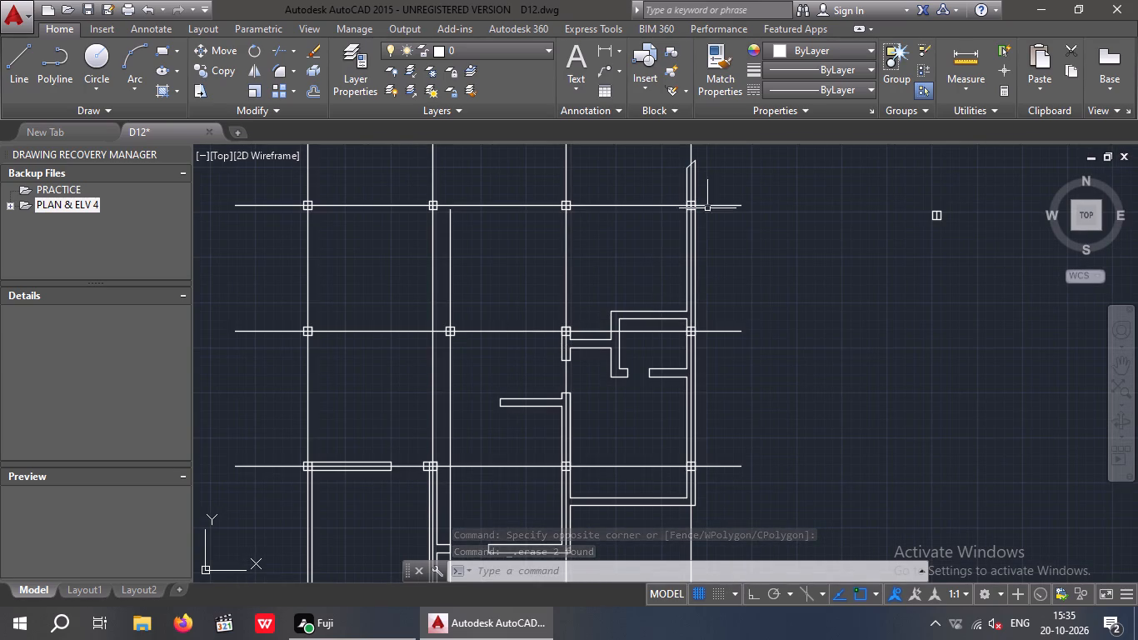
pyautogui.moveTo(713, 204); pyautogui.dragTo(708, 278, button='middle')
pyautogui.scroll(3, 690, 249)
pyautogui.moveTo(698, 227); pyautogui.dragTo(714, 298, button='middle')
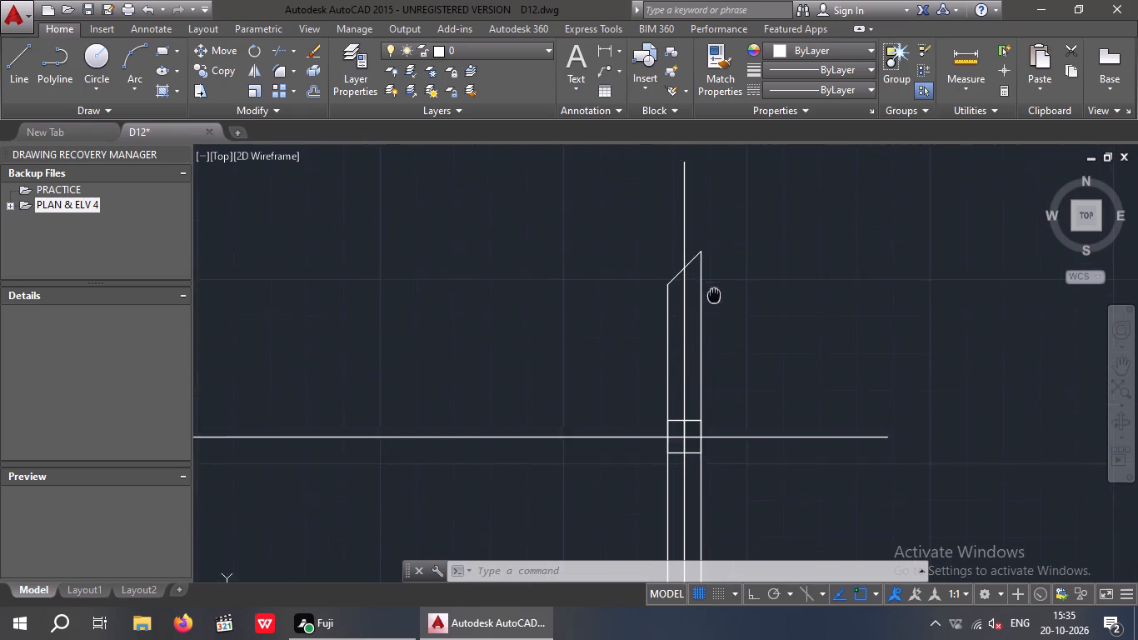
pyautogui.moveTo(714, 298); pyautogui.dragTo(712, 330, button='middle')
pyautogui.scroll(1, 742, 326)
pyautogui.moveTo(743, 355); pyautogui.dragTo(720, 356)
pyautogui.click(666, 260)
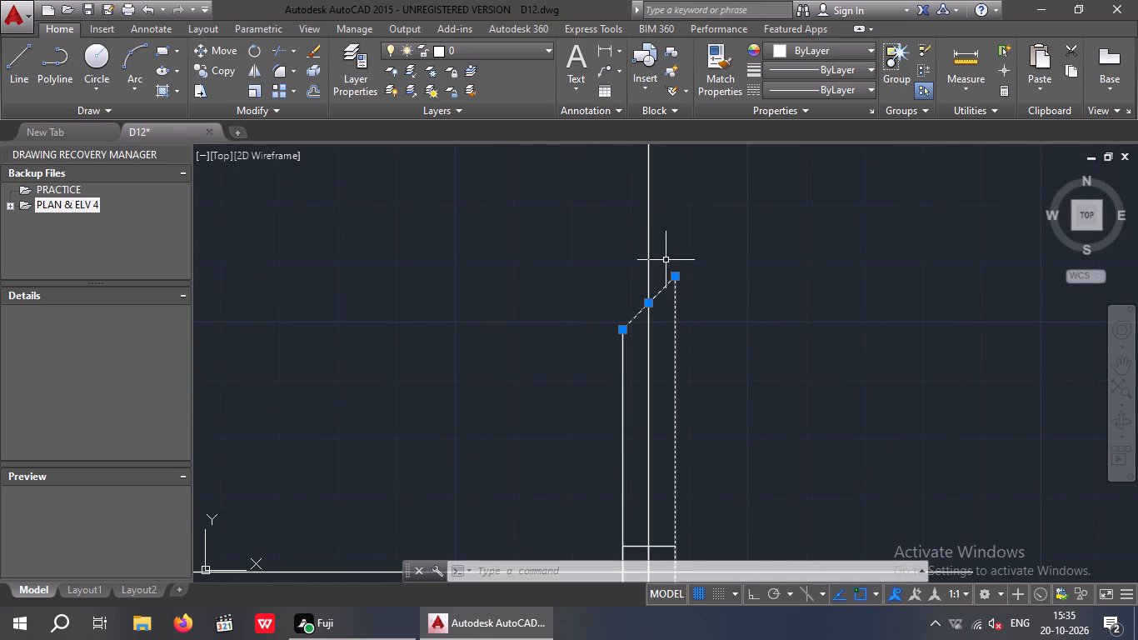
pyautogui.moveTo(630, 360); pyautogui.dragTo(602, 378)
pyautogui.click(583, 387)
pyautogui.press('Delete')
# Erase both horizontal lines of the top wall of the small room beside the right-hand grid line.
pyautogui.scroll(-4, 562, 307)
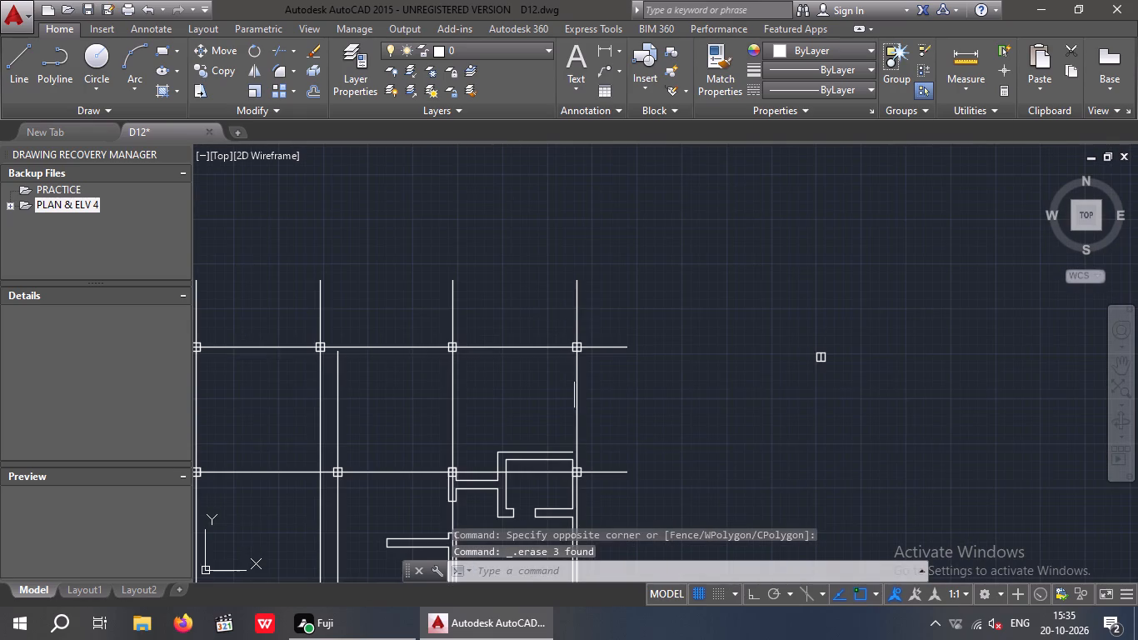
pyautogui.scroll(2, 581, 384)
pyautogui.moveTo(611, 400); pyautogui.dragTo(628, 319, button='middle')
pyautogui.scroll(-3, 630, 310)
pyautogui.scroll(4, 590, 369)
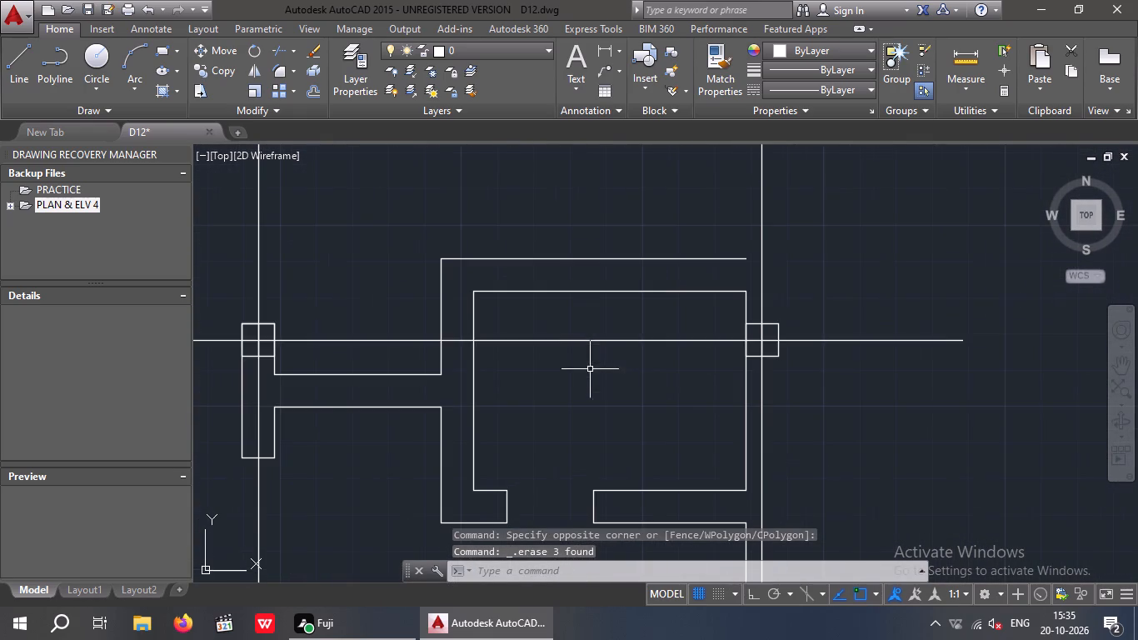
pyautogui.moveTo(676, 317); pyautogui.dragTo(651, 302)
pyautogui.click(587, 224)
pyautogui.press('Delete')
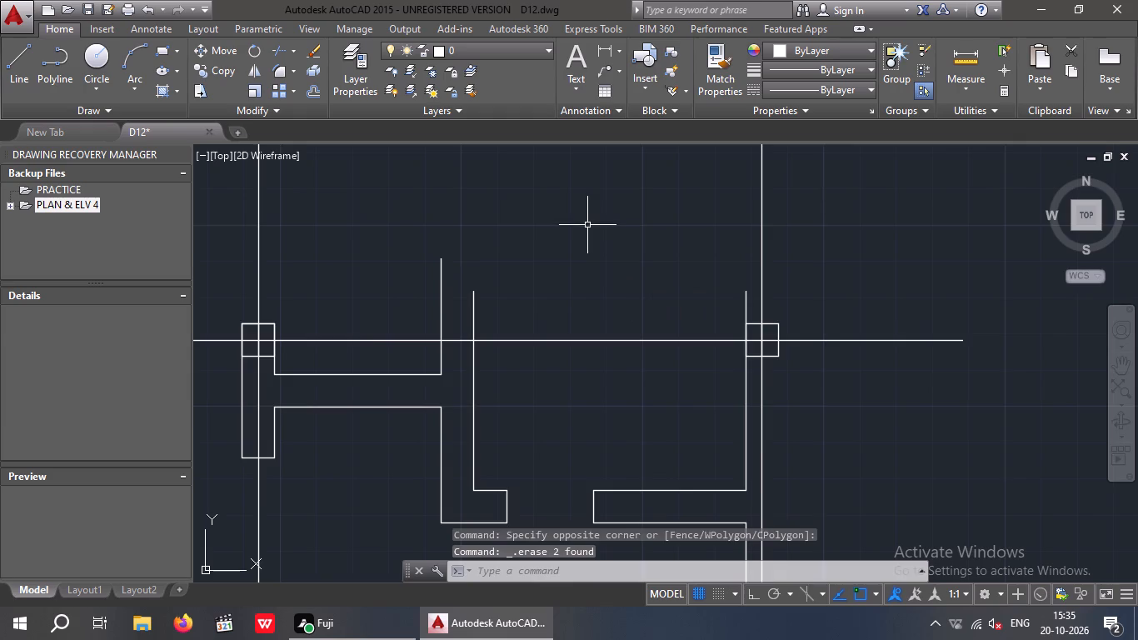
# Erase the small room's inner left wall line and the upper part of its outer left wall line.
pyautogui.scroll(-2, 587, 225)
pyautogui.scroll(3, 547, 242)
pyautogui.moveTo(601, 259); pyautogui.dragTo(512, 312)
pyautogui.click(441, 313)
pyautogui.press('Delete')
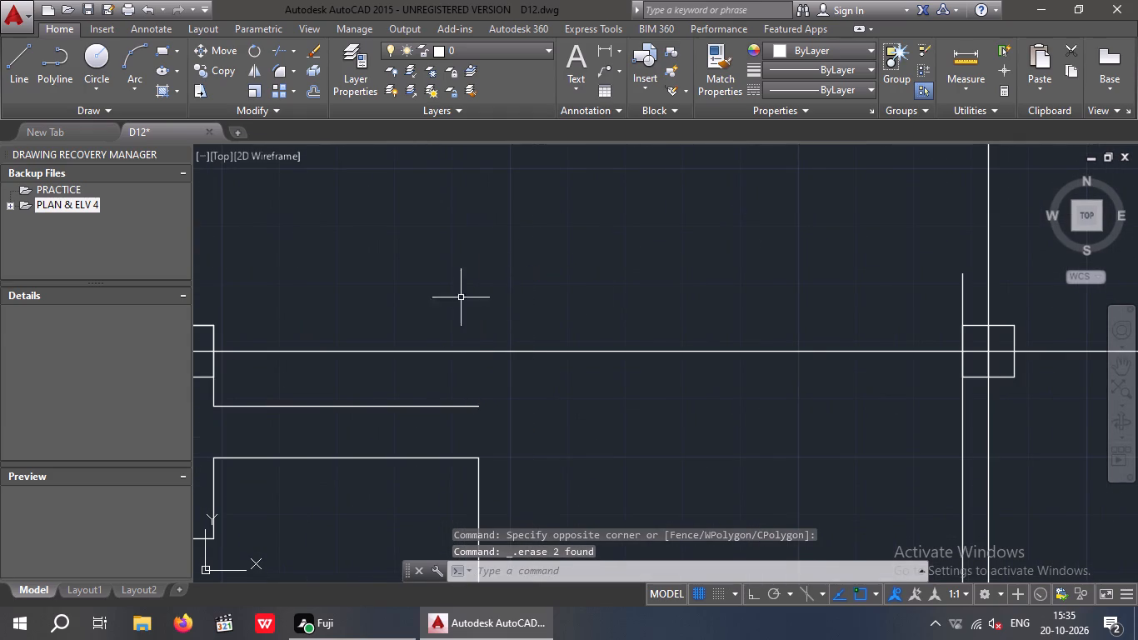
# Erase the small room's remaining left wall and door stub, plus the wall lines linking it to the middle grid line.
pyautogui.scroll(-2, 467, 288)
pyautogui.scroll(1, 444, 377)
pyautogui.scroll(-2, 467, 377)
pyautogui.moveTo(532, 428); pyautogui.dragTo(509, 421)
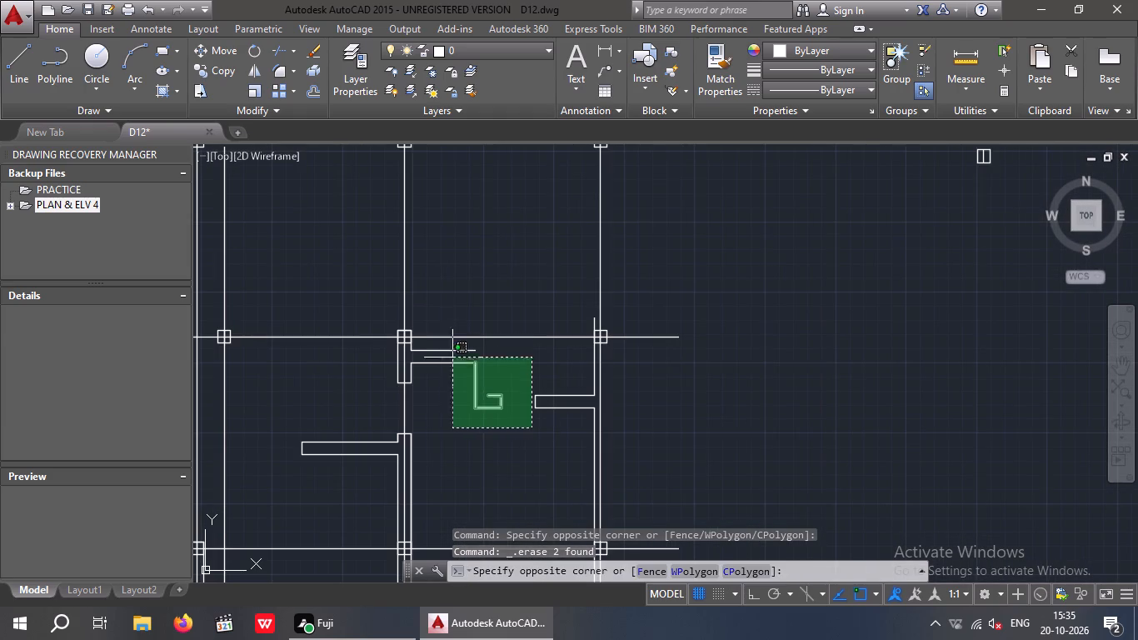
pyautogui.click(437, 344)
pyautogui.press('Delete')
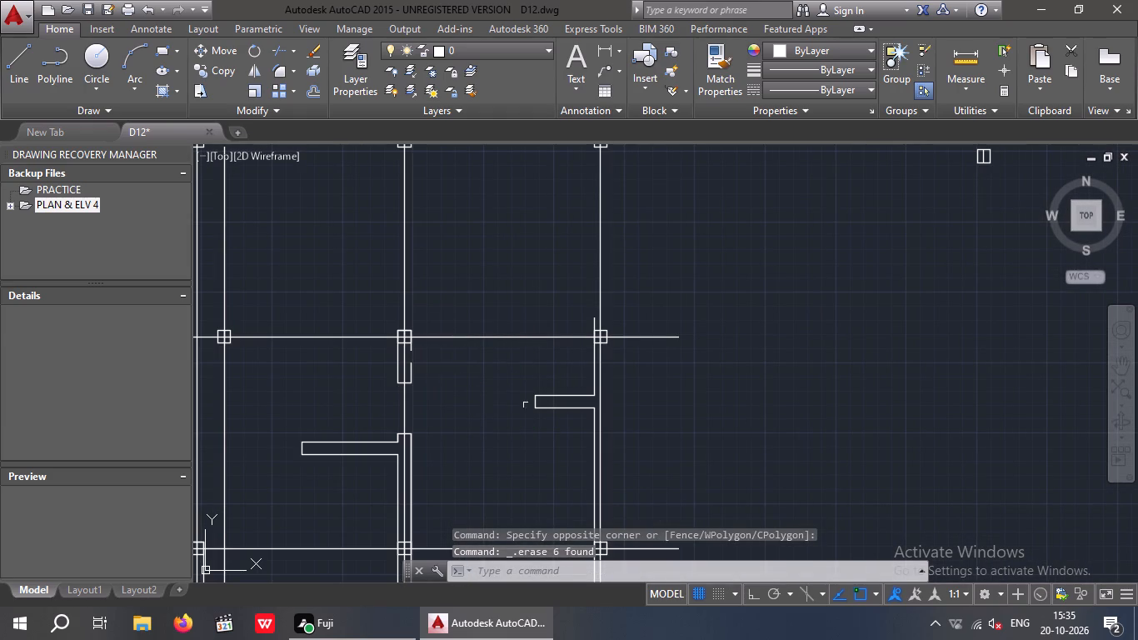
# Erase the small room's bottom wall stub on the right side of its door opening.
pyautogui.moveTo(553, 422); pyautogui.dragTo(537, 412)
pyautogui.click(511, 354)
pyautogui.press('Delete')
# Erase the remaining inner face lines of the right exterior wall below the top-right room, keeping the grid line.
pyautogui.scroll(3, 558, 363)
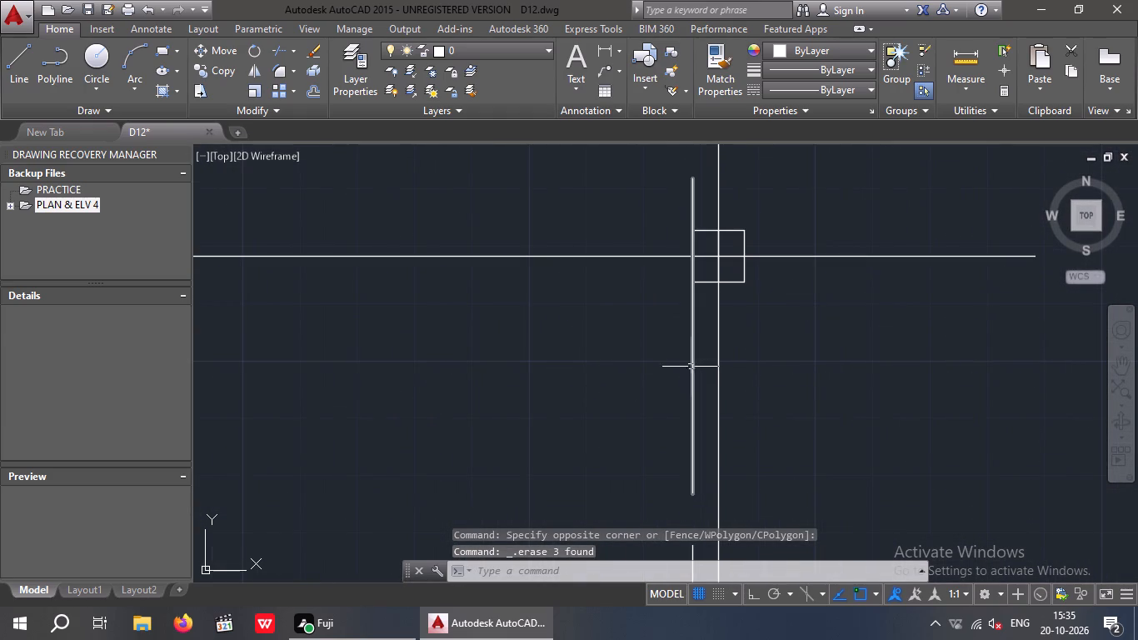
pyautogui.moveTo(707, 362); pyautogui.dragTo(676, 371)
pyautogui.click(646, 377)
pyautogui.press('Delete')
pyautogui.scroll(-3, 610, 337)
pyautogui.moveTo(603, 394); pyautogui.dragTo(580, 282, button='middle')
pyautogui.scroll(3, 606, 322)
pyautogui.moveTo(621, 340); pyautogui.dragTo(603, 344)
pyautogui.press('Delete')
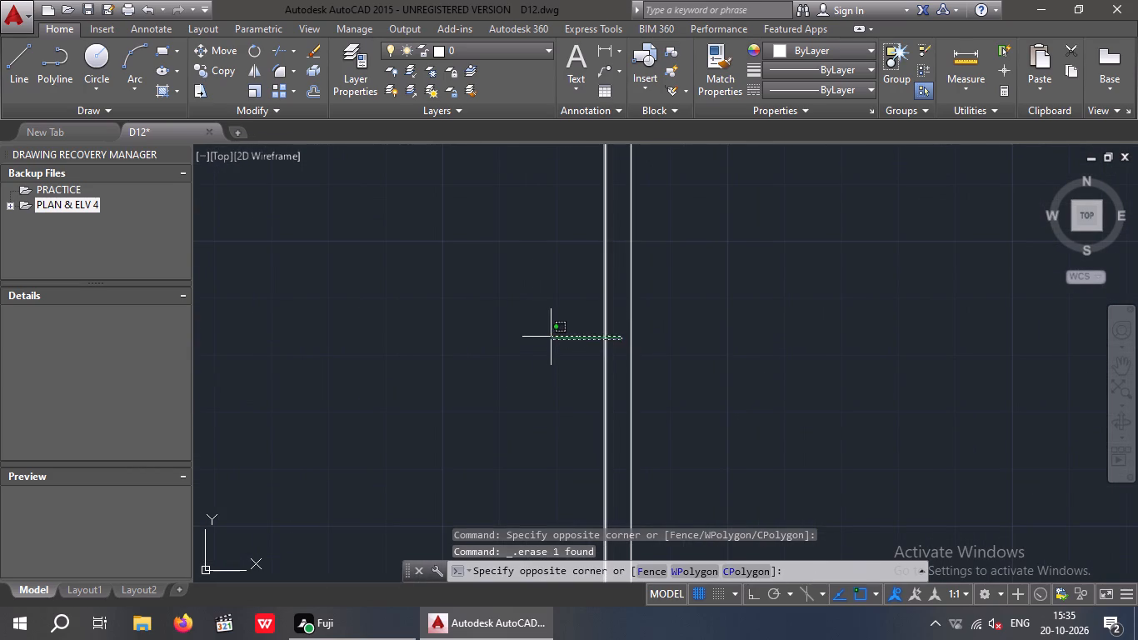
pyautogui.click(551, 344)
pyautogui.press('Delete')
# Erase the short wall stub below the column where the third vertical and second horizontal grid lines cross, including its end cap.
pyautogui.scroll(-4, 532, 311)
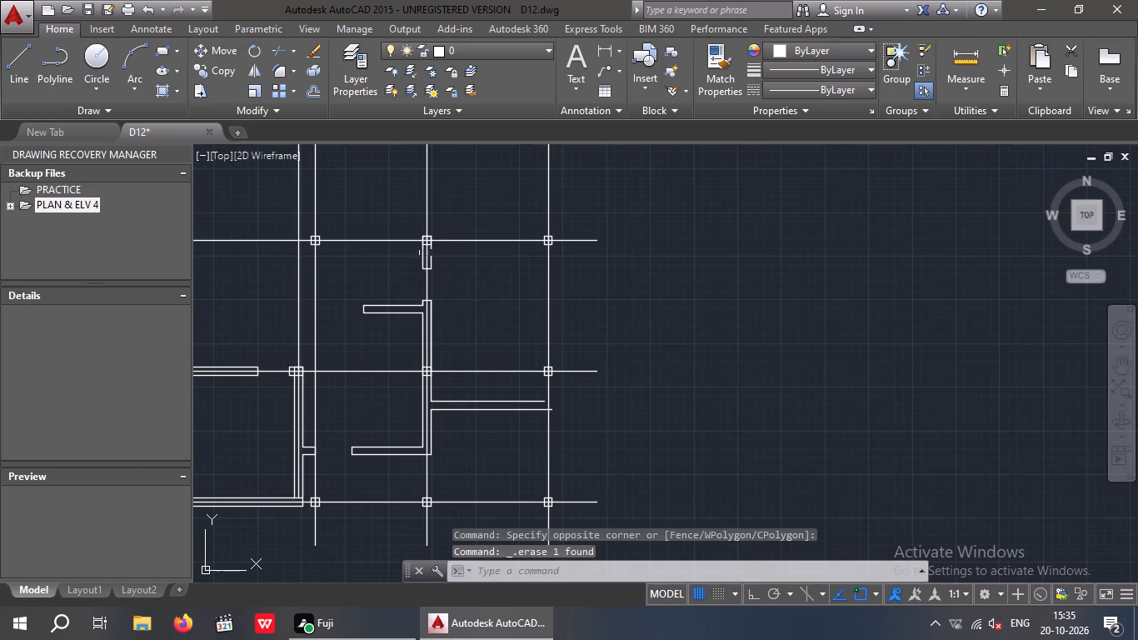
pyautogui.scroll(5, 427, 256)
pyautogui.moveTo(436, 237); pyautogui.dragTo(478, 348, button='middle')
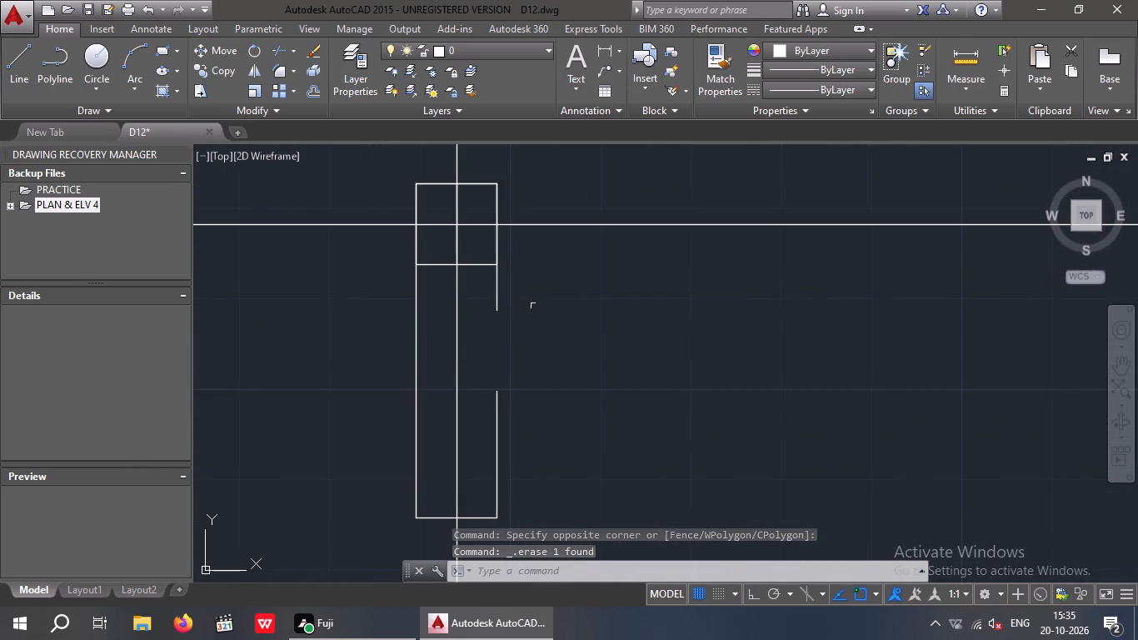
pyautogui.moveTo(535, 292); pyautogui.dragTo(503, 303)
pyautogui.click(480, 306)
pyautogui.press('Delete')
pyautogui.moveTo(444, 312); pyautogui.dragTo(407, 325)
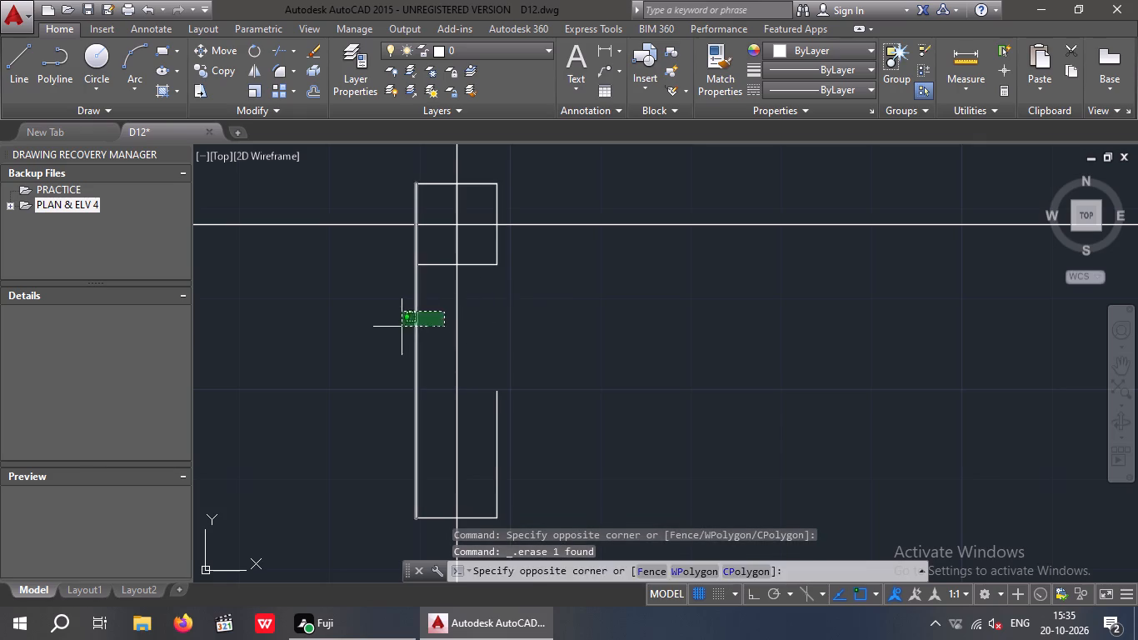
pyautogui.click(397, 327)
pyautogui.press('Delete')
pyautogui.moveTo(538, 356); pyautogui.dragTo(497, 427)
pyautogui.click(492, 436)
pyautogui.press('Delete')
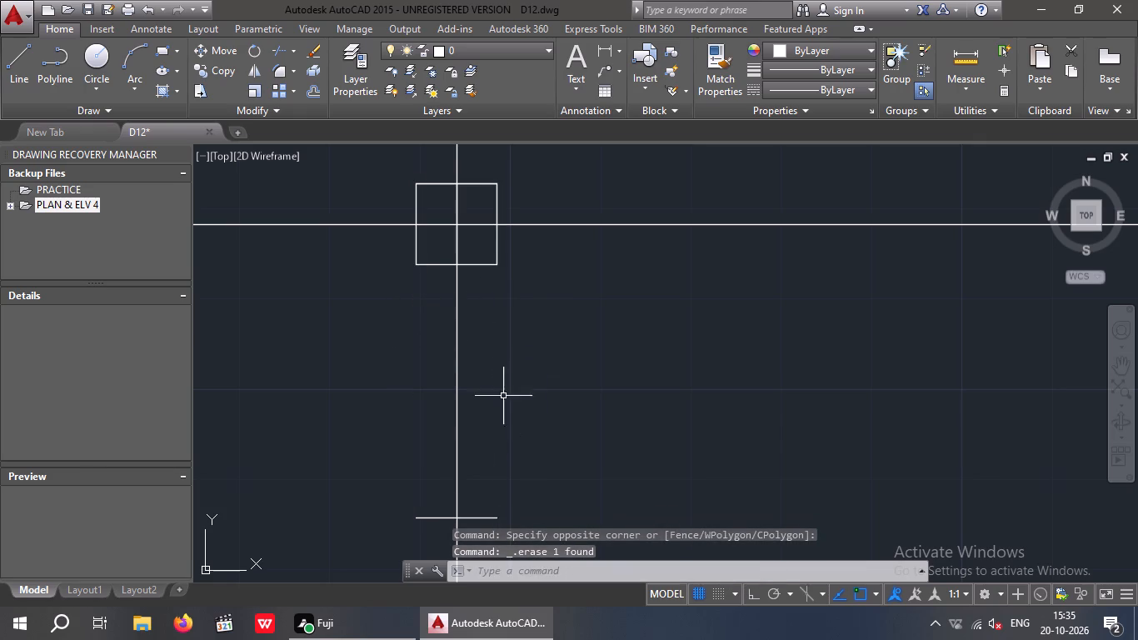
pyautogui.scroll(-2, 505, 379)
pyautogui.scroll(2, 506, 443)
pyautogui.click(512, 446)
pyautogui.click(475, 387)
pyautogui.press('Delete')
pyautogui.scroll(-3, 487, 369)
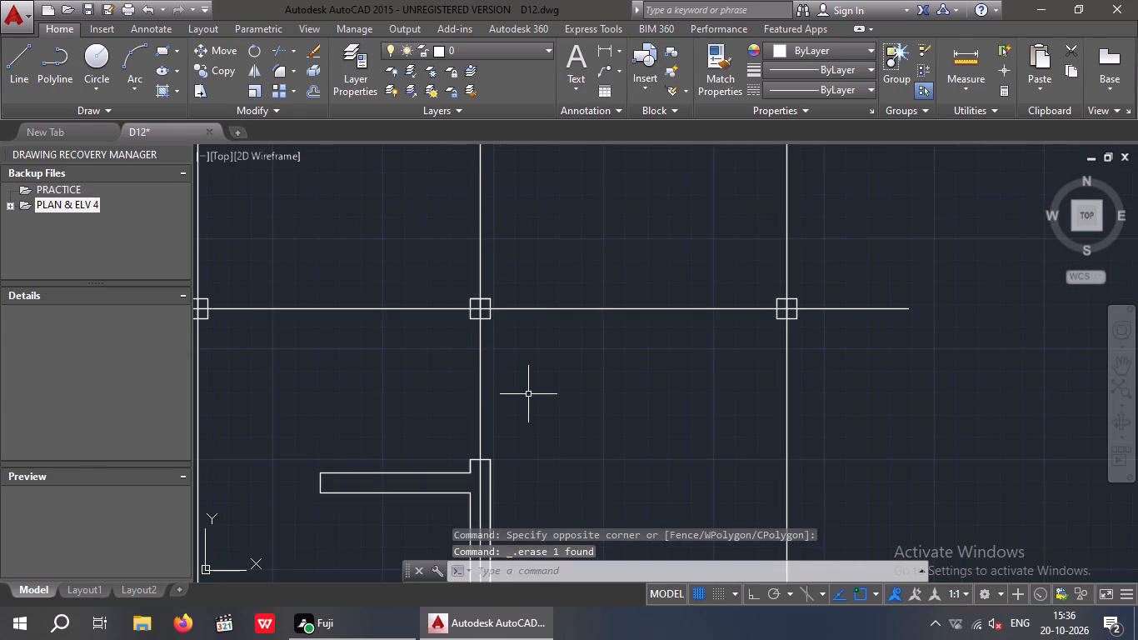
# Erase the wall along the third vertical grid line and its horizontal branch in the middle row, including the branch's end cap.
pyautogui.moveTo(528, 381); pyautogui.dragTo(537, 315, button='middle')
pyautogui.scroll(3, 483, 412)
pyautogui.moveTo(626, 366); pyautogui.dragTo(584, 391)
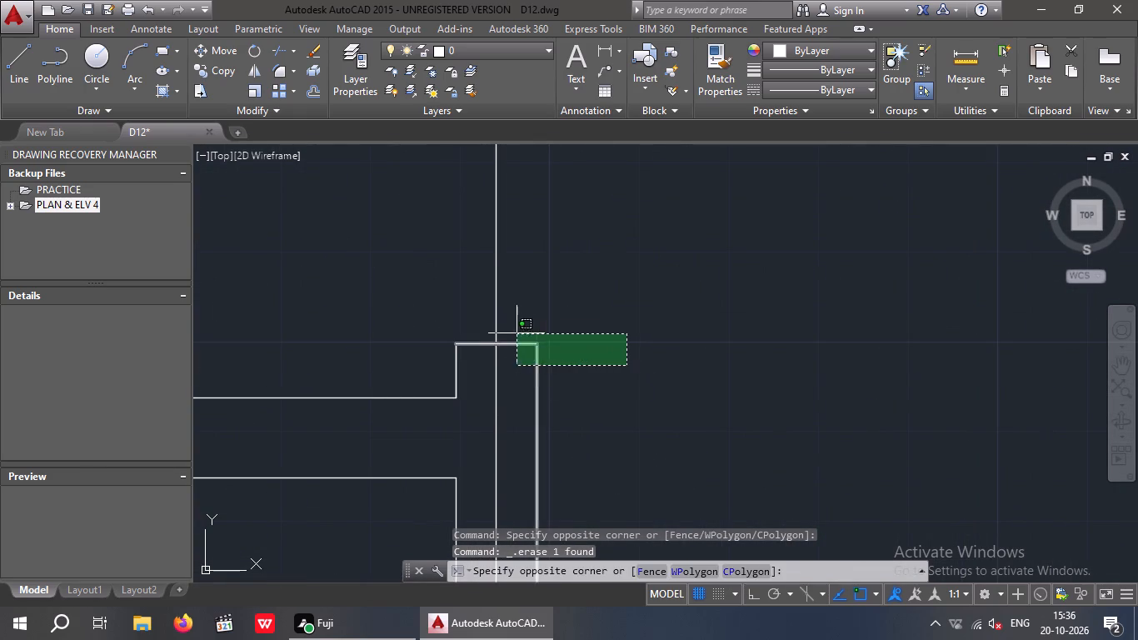
pyautogui.click(517, 327)
pyautogui.moveTo(472, 402); pyautogui.dragTo(458, 426)
pyautogui.click(417, 360)
pyautogui.scroll(-3, 421, 345)
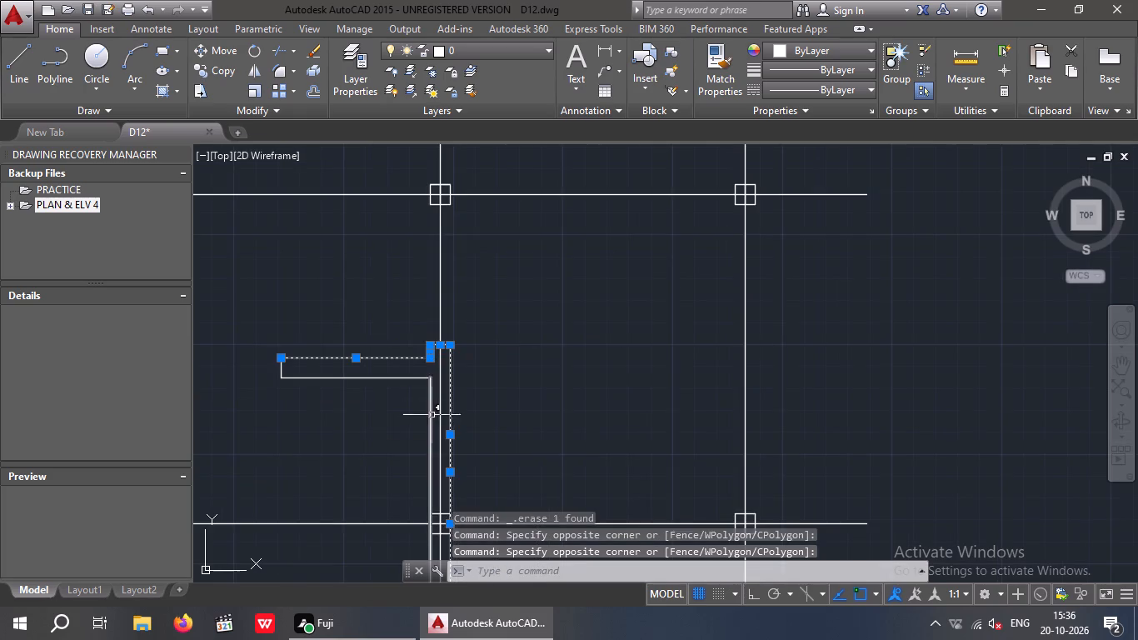
pyautogui.scroll(2, 429, 417)
pyautogui.click(447, 364)
pyautogui.click(399, 314)
pyautogui.press('Delete')
pyautogui.scroll(-3, 398, 309)
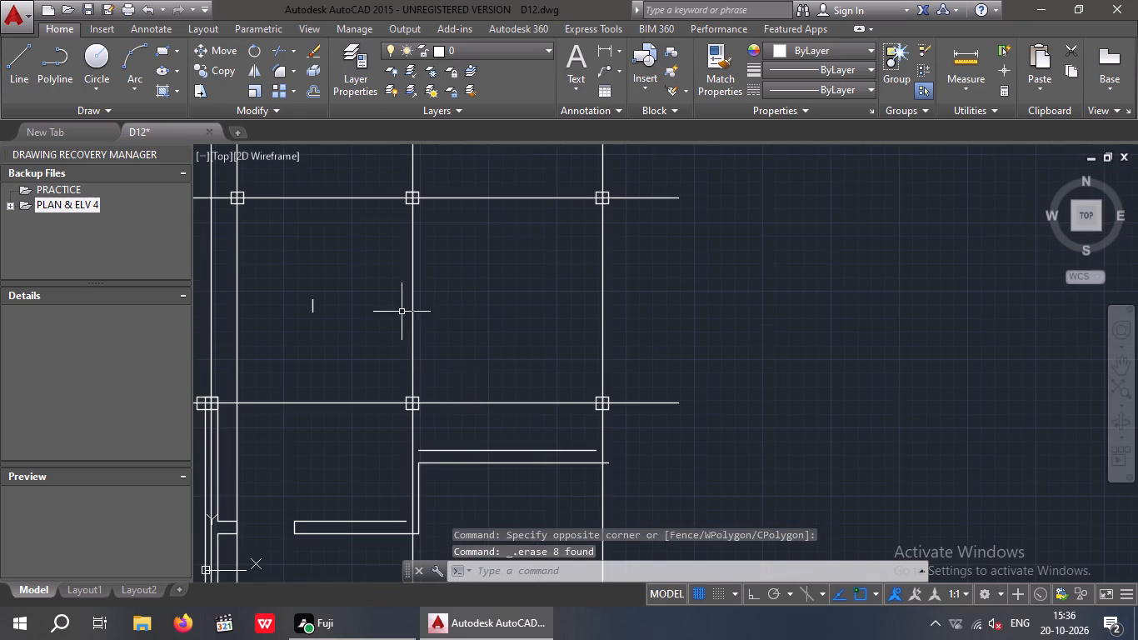
pyautogui.moveTo(354, 292); pyautogui.dragTo(316, 318)
pyautogui.click(297, 317)
pyautogui.press('Delete')
# Erase the two horizontal wall lines crossing the bottom-right bay, keeping the grid lines and columns.
pyautogui.scroll(-3, 326, 300)
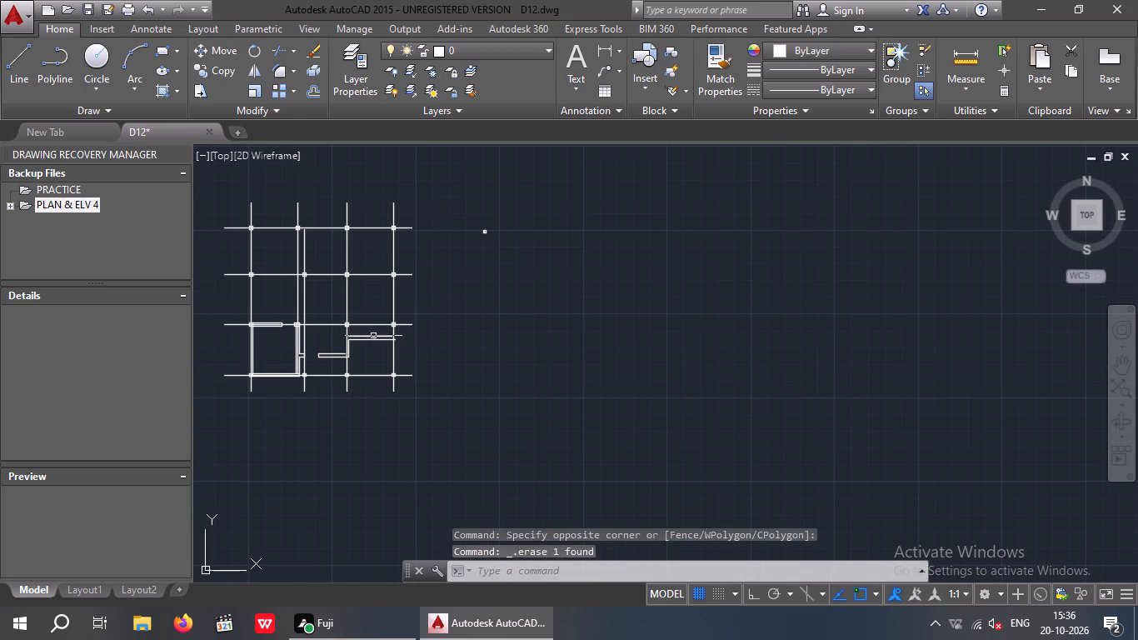
pyautogui.scroll(4, 388, 332)
pyautogui.moveTo(400, 382); pyautogui.dragTo(377, 359)
pyautogui.click(333, 291)
pyautogui.press('Delete')
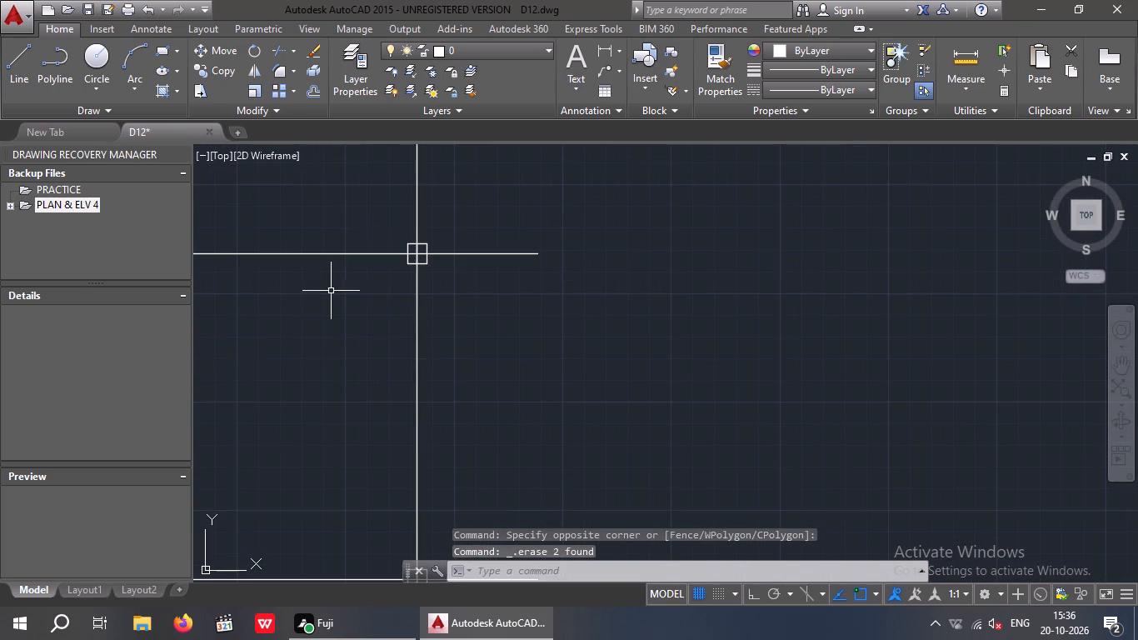
# Erase the remaining vertical face line, horizontal wall lines and end cap of the L-shaped wall beside the third vertical grid line in the bottom row.
pyautogui.scroll(-3, 330, 292)
pyautogui.moveTo(327, 304); pyautogui.dragTo(446, 297, button='middle')
pyautogui.scroll(4, 387, 324)
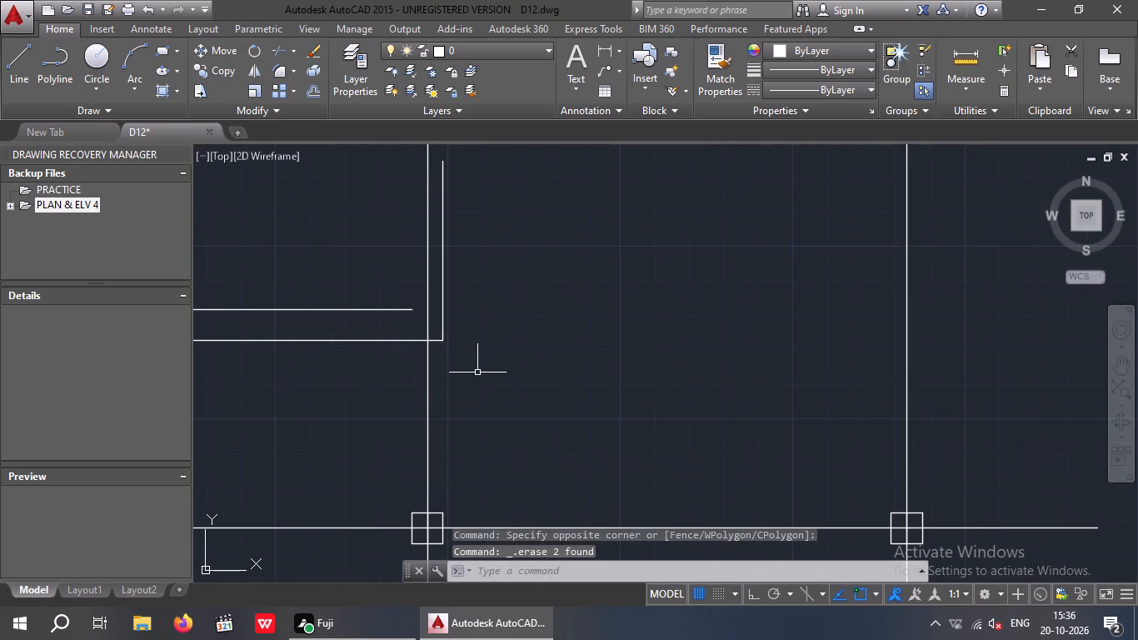
pyautogui.moveTo(477, 372); pyautogui.dragTo(469, 365)
pyautogui.click(439, 316)
pyautogui.press('Delete')
pyautogui.click(399, 345)
pyautogui.click(330, 278)
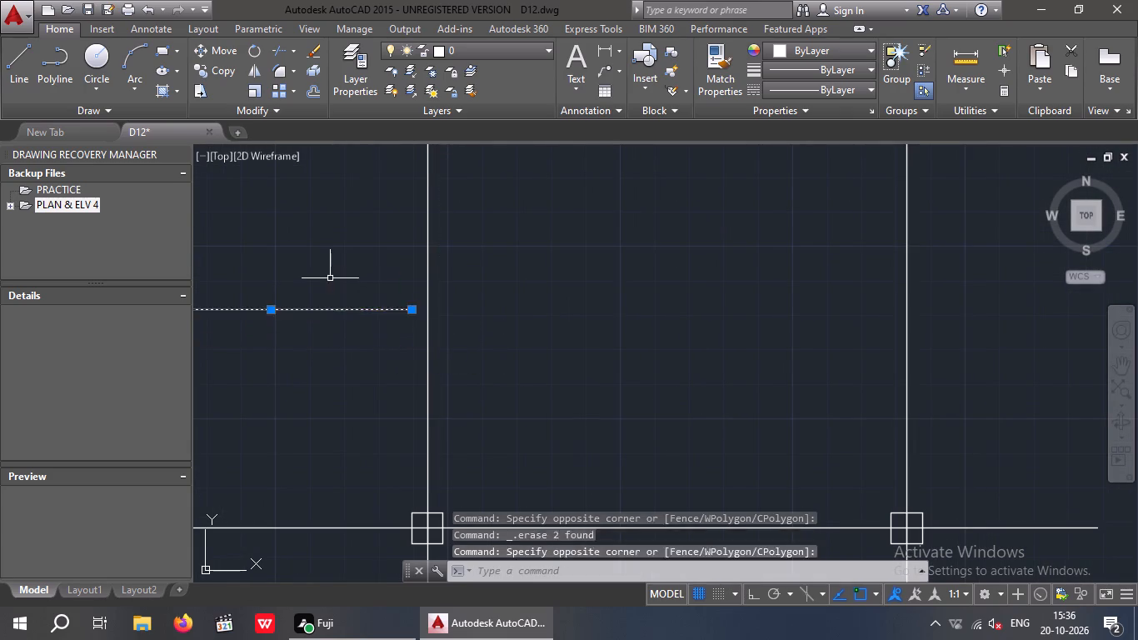
pyautogui.press('Delete')
pyautogui.scroll(-3, 334, 278)
pyautogui.moveTo(332, 304); pyautogui.dragTo(321, 307)
pyautogui.click(282, 285)
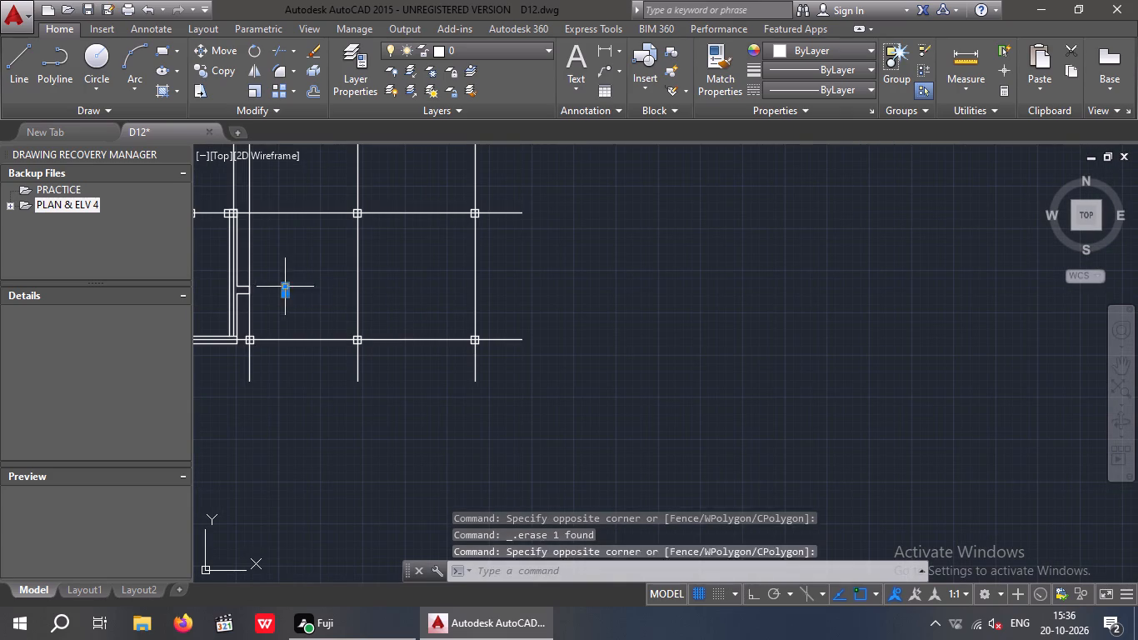
pyautogui.press('Delete')
# Erase the short link wall beside the bottom-left room and the face lines of that room's right wall, keeping the grid lines.
pyautogui.scroll(-2, 327, 274)
pyautogui.moveTo(380, 285); pyautogui.dragTo(444, 304, button='middle')
pyautogui.scroll(3, 350, 285)
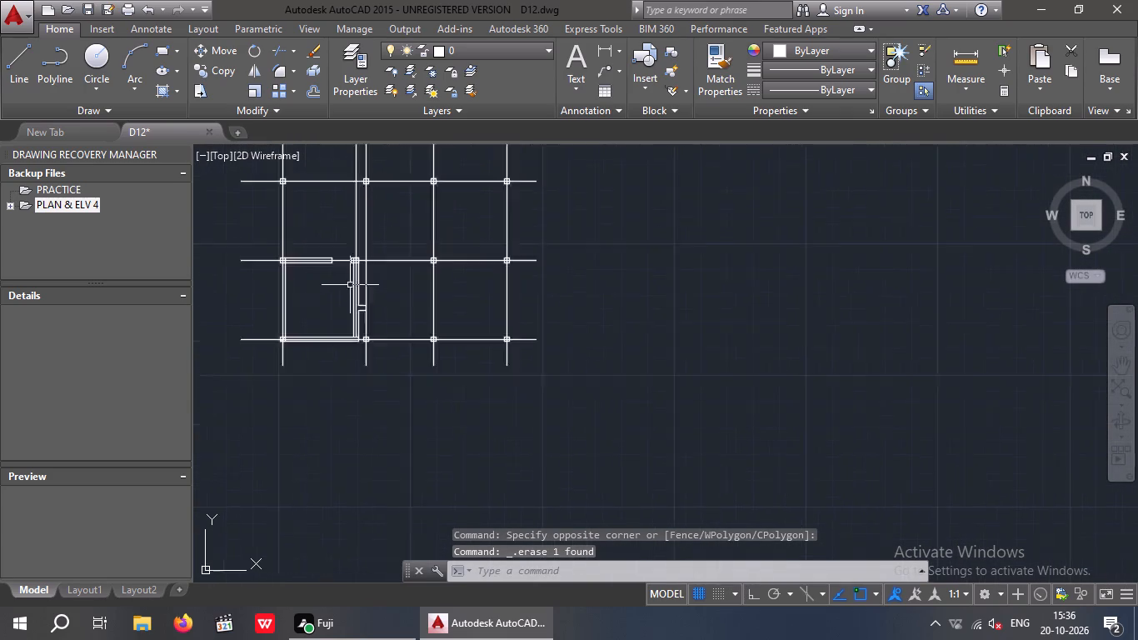
pyautogui.scroll(2, 359, 302)
pyautogui.moveTo(411, 447); pyautogui.dragTo(407, 434)
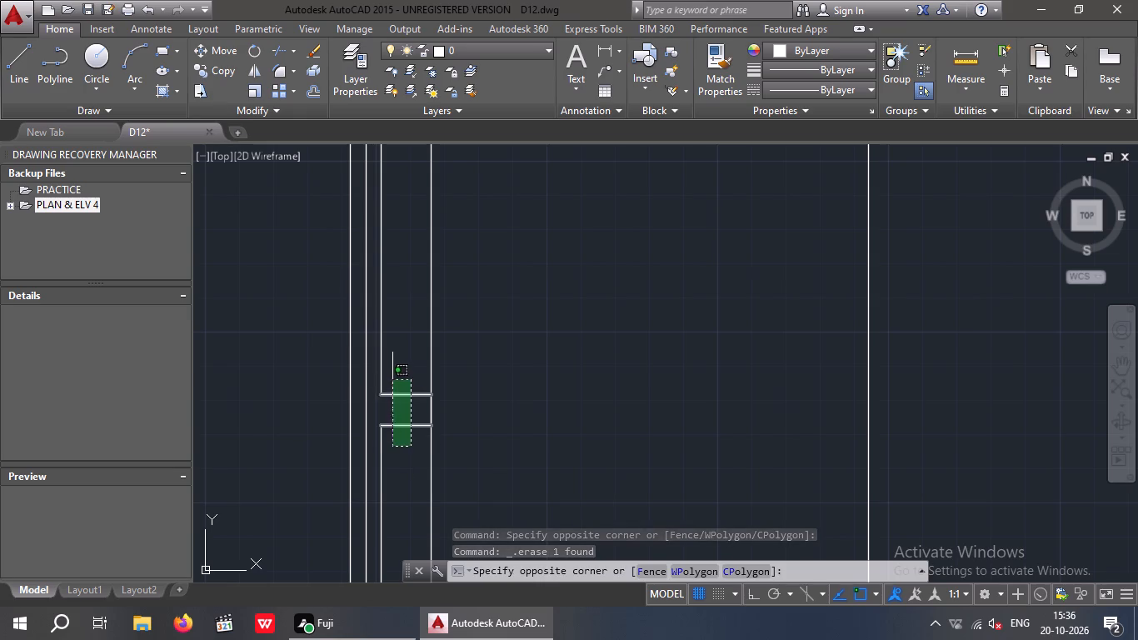
pyautogui.click(374, 373)
pyautogui.press('Delete')
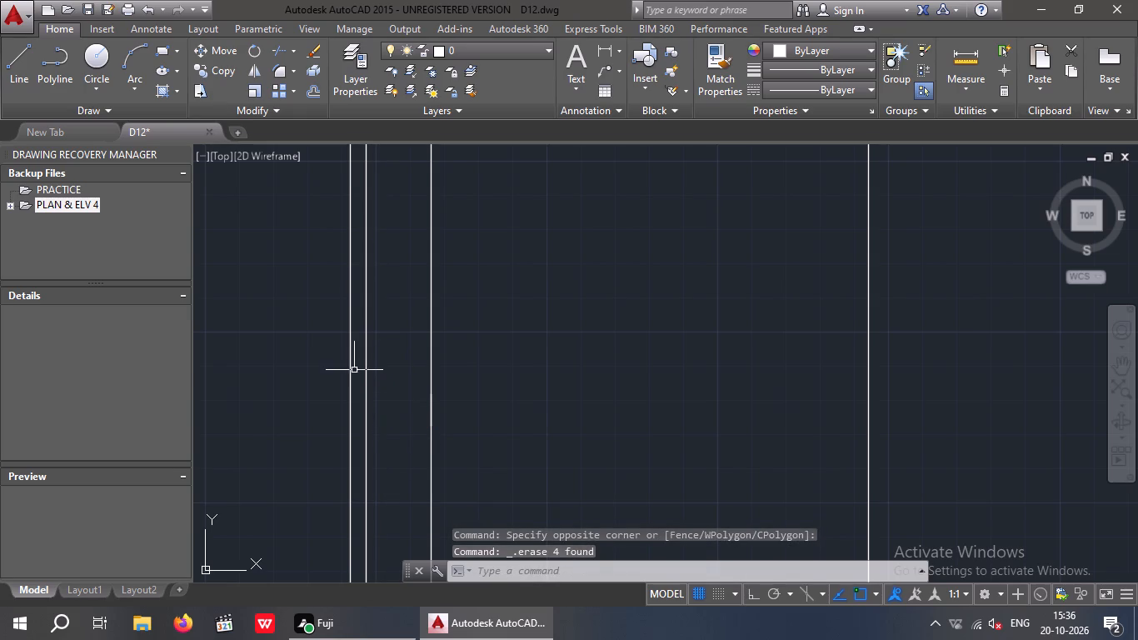
pyautogui.moveTo(359, 370); pyautogui.dragTo(334, 377)
pyautogui.click(325, 381)
pyautogui.press('Delete')
pyautogui.scroll(-3, 326, 342)
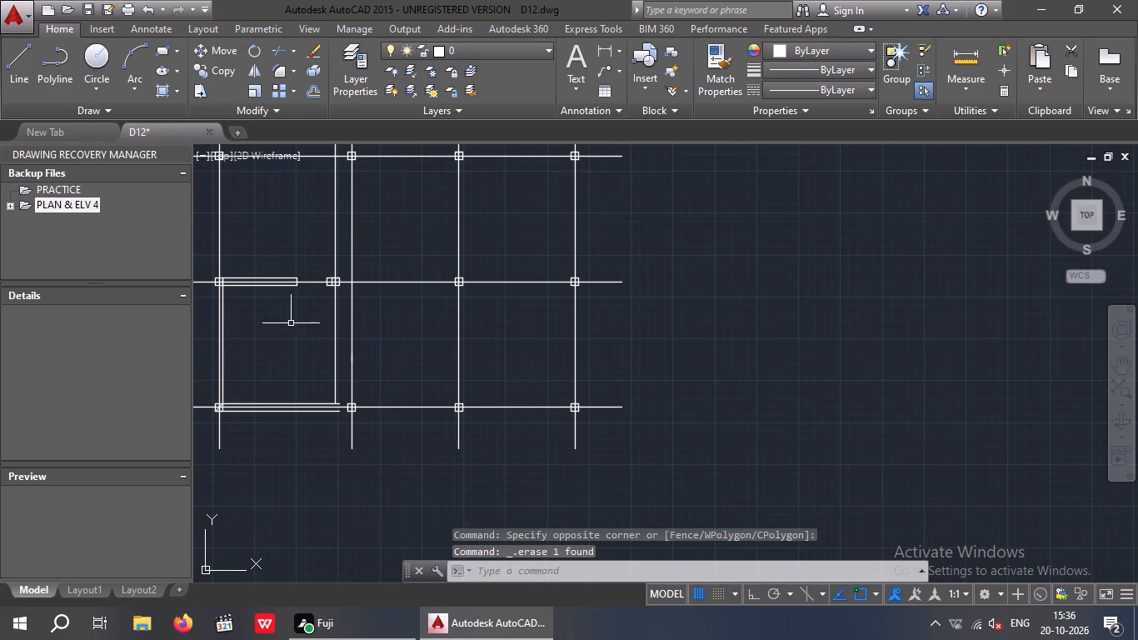
# Erase the extra wall outline lines attached to the left side of the column at the bottom-left room's upper right corner.
pyautogui.moveTo(383, 325); pyautogui.dragTo(402, 320, button='middle')
pyautogui.moveTo(432, 367); pyautogui.dragTo(511, 351, button='middle')
pyautogui.scroll(3, 412, 388)
pyautogui.scroll(-3, 484, 375)
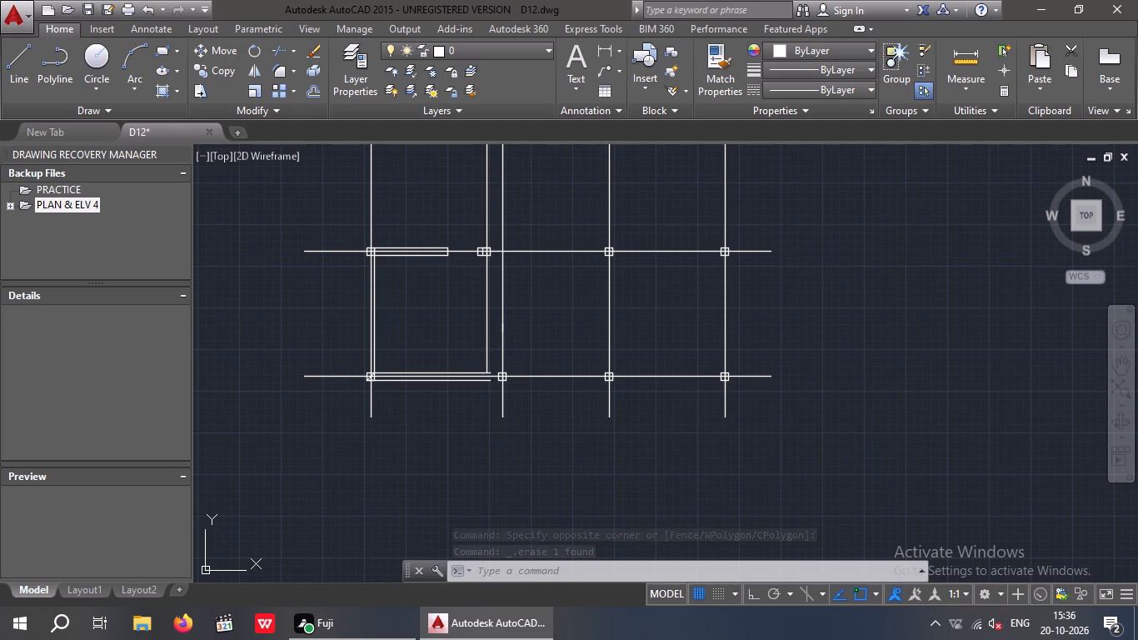
pyautogui.scroll(6, 472, 244)
pyautogui.moveTo(522, 303); pyautogui.dragTo(509, 299)
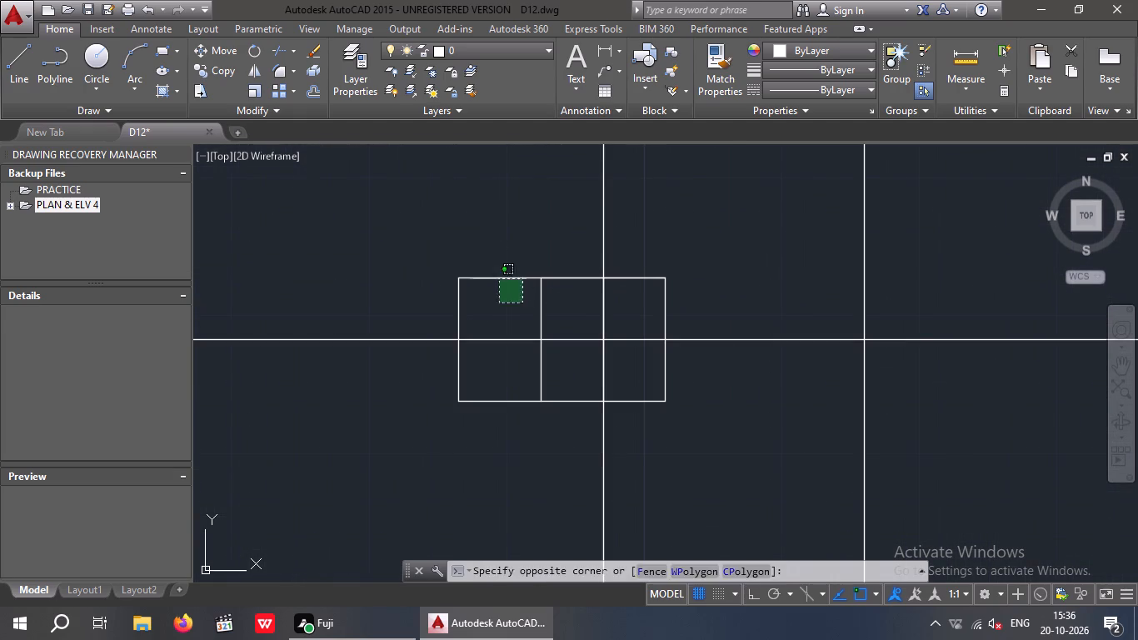
pyautogui.click(490, 262)
pyautogui.moveTo(505, 427); pyautogui.dragTo(492, 408)
pyautogui.click(466, 373)
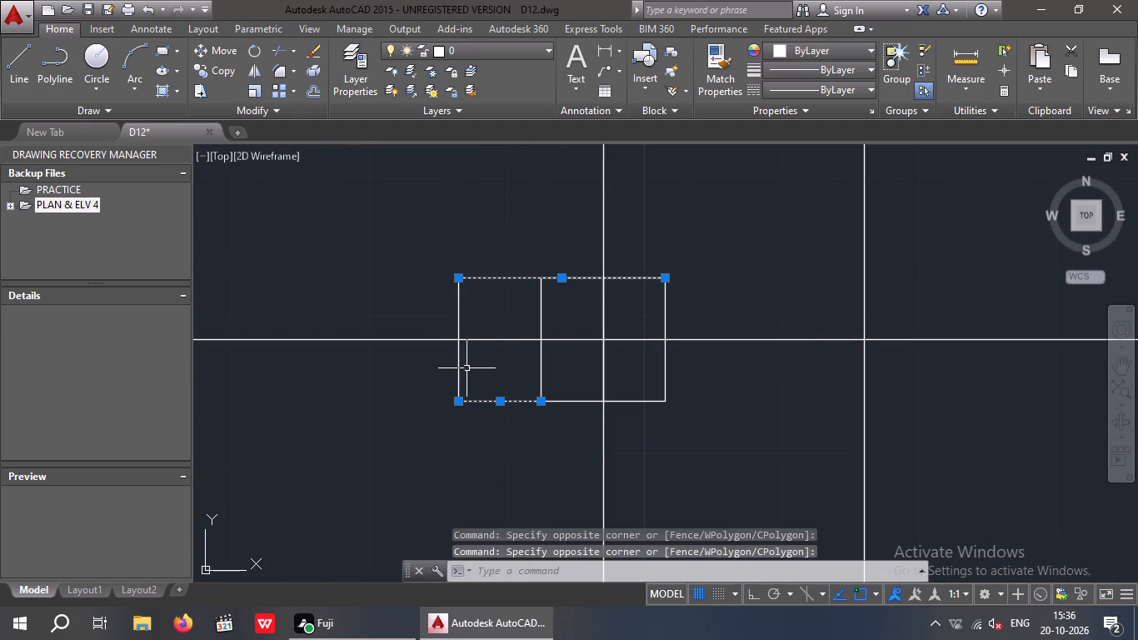
pyautogui.moveTo(467, 367); pyautogui.dragTo(443, 377)
pyautogui.click(428, 380)
pyautogui.press('Delete')
# Erase the face lines of the bottom-left room's bottom wall, keeping the bottom grid line.
pyautogui.scroll(-3, 429, 377)
pyautogui.moveTo(425, 422); pyautogui.dragTo(466, 354, button='middle')
pyautogui.scroll(-3, 465, 352)
pyautogui.scroll(5, 481, 480)
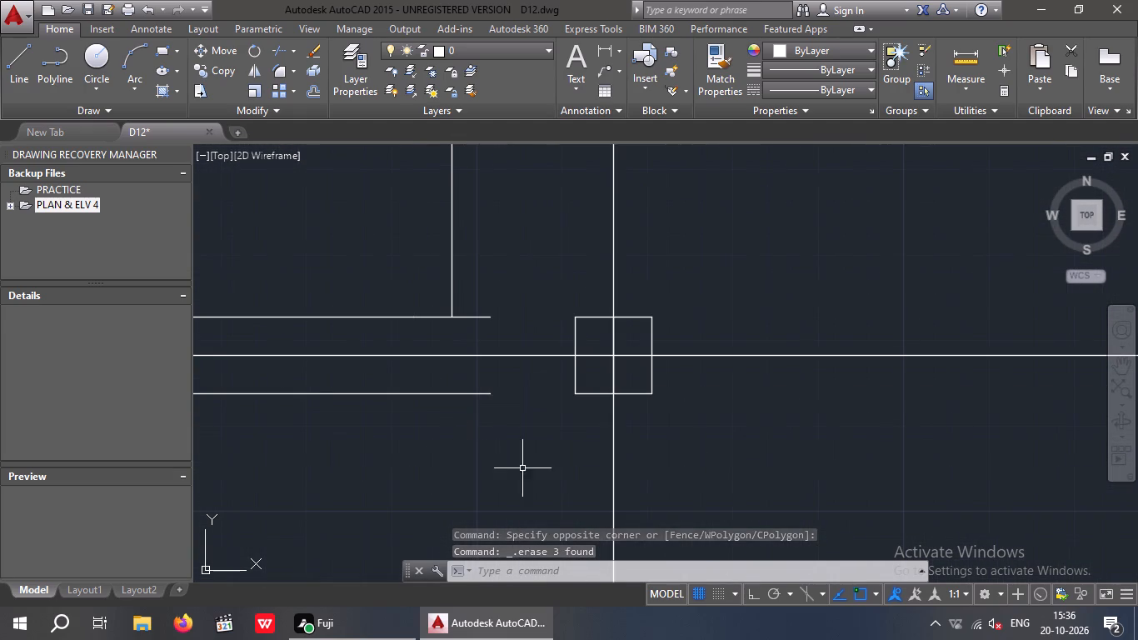
pyautogui.moveTo(522, 468); pyautogui.dragTo(482, 438)
pyautogui.click(455, 368)
pyautogui.click(491, 336)
pyautogui.click(472, 295)
pyautogui.press('Delete')
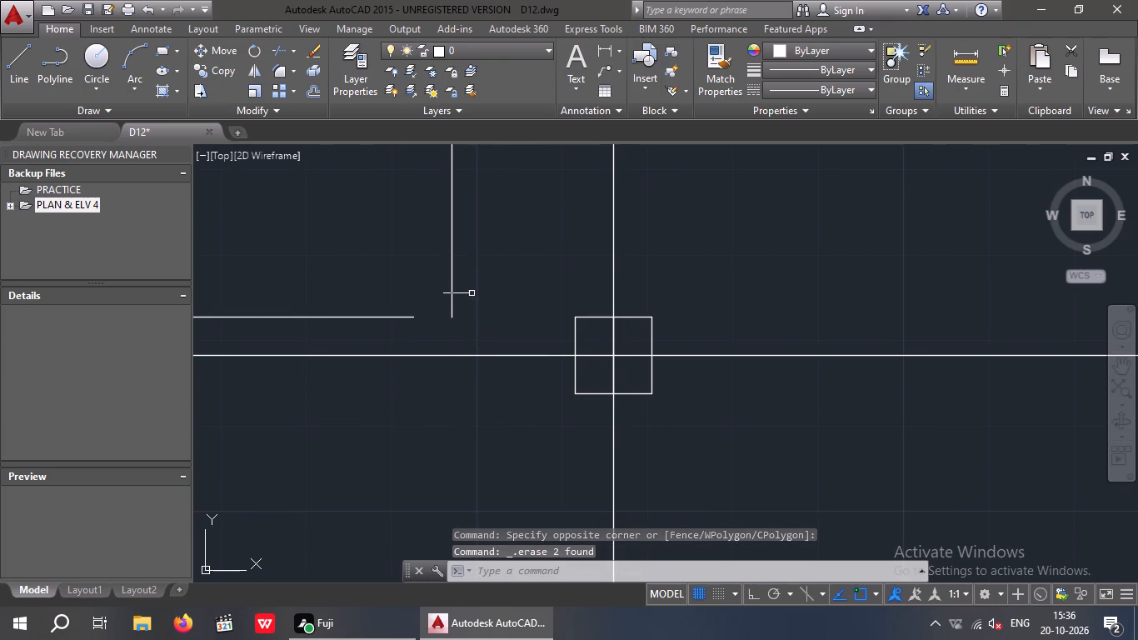
pyautogui.scroll(-2, 496, 267)
pyautogui.moveTo(418, 297); pyautogui.dragTo(414, 287)
pyautogui.click(391, 249)
pyautogui.press('Delete')
pyautogui.scroll(-4, 398, 248)
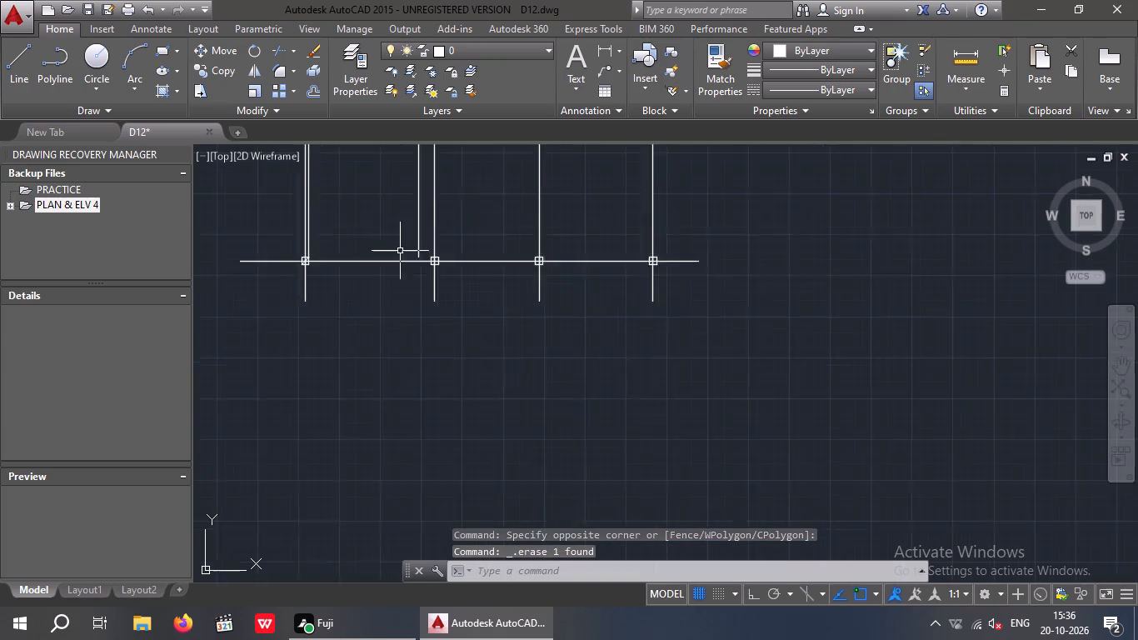
# Erase the inner face line of the bottom-left room's left wall, keeping the grid line.
pyautogui.moveTo(391, 327); pyautogui.dragTo(432, 431, button='middle')
pyautogui.scroll(2, 367, 326)
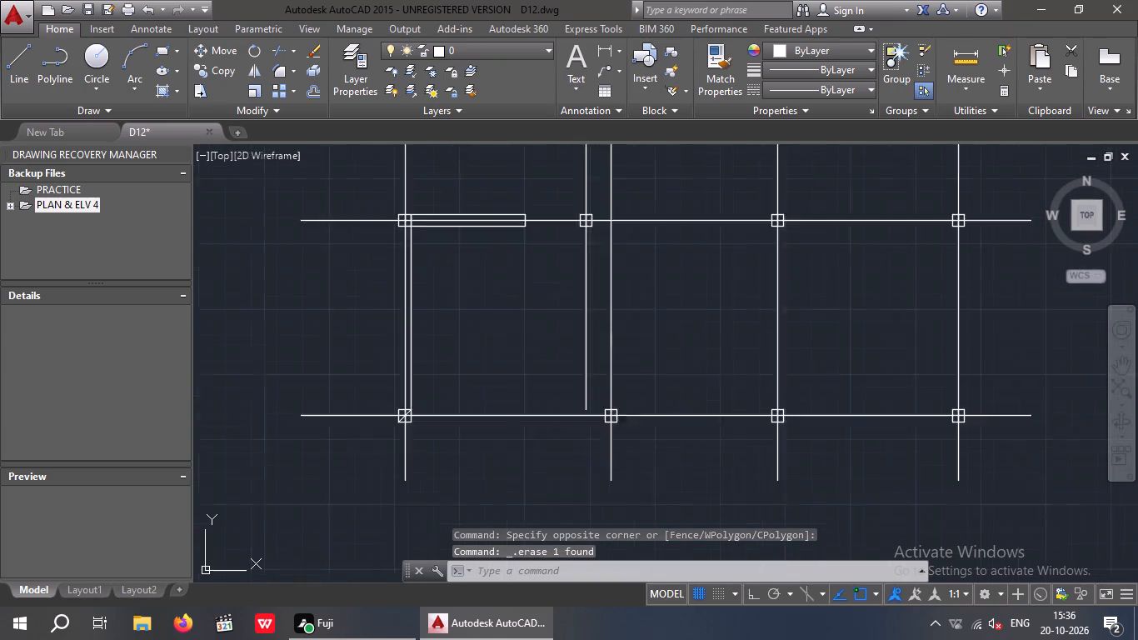
pyautogui.scroll(2, 368, 326)
pyautogui.moveTo(519, 389); pyautogui.dragTo(494, 409)
pyautogui.click(472, 423)
pyautogui.press('Delete')
pyautogui.scroll(-4, 487, 370)
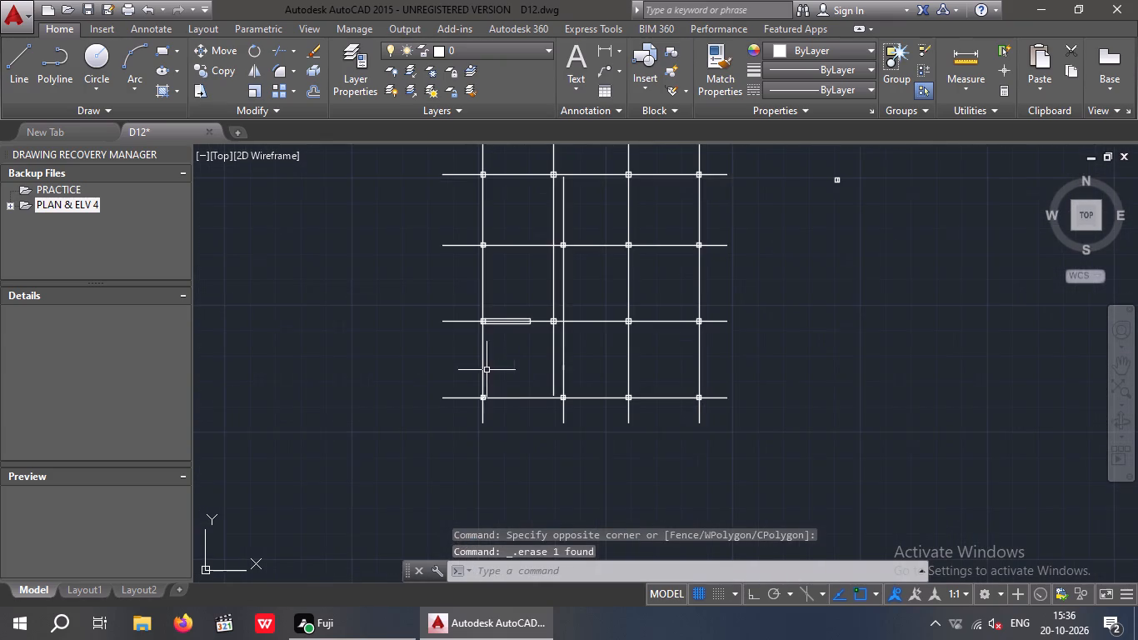
# Erase the diagonal line inside the bottom-left corner column.
pyautogui.scroll(4, 477, 384)
pyautogui.scroll(3, 524, 492)
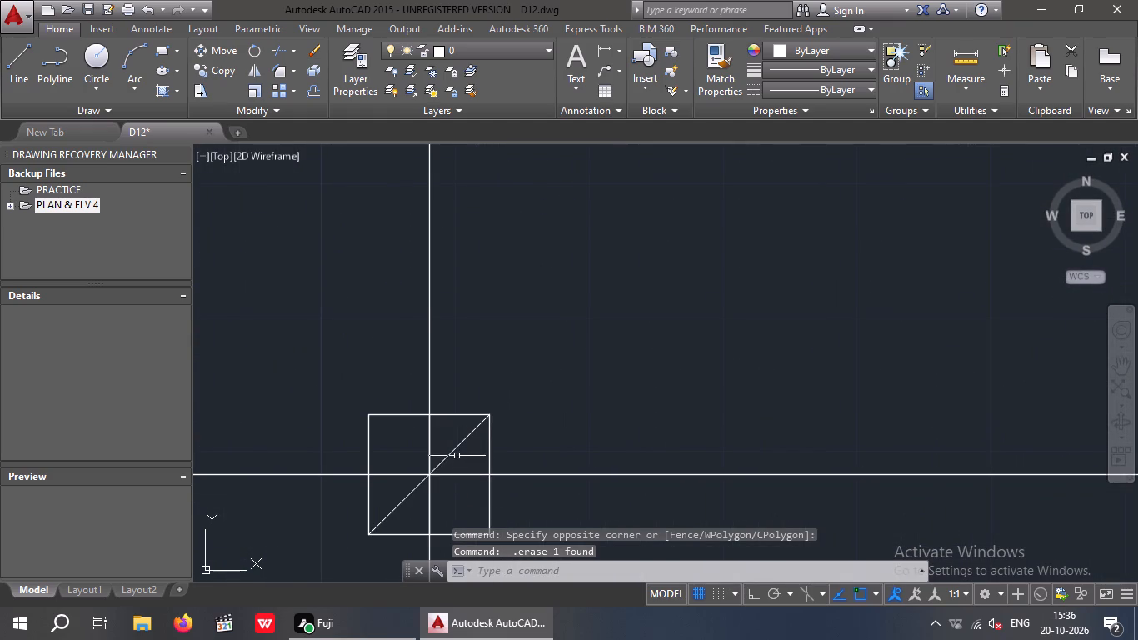
pyautogui.scroll(3, 457, 456)
pyautogui.moveTo(474, 459); pyautogui.dragTo(460, 454)
pyautogui.click(415, 402)
pyautogui.press('Delete')
pyautogui.scroll(-8, 447, 383)
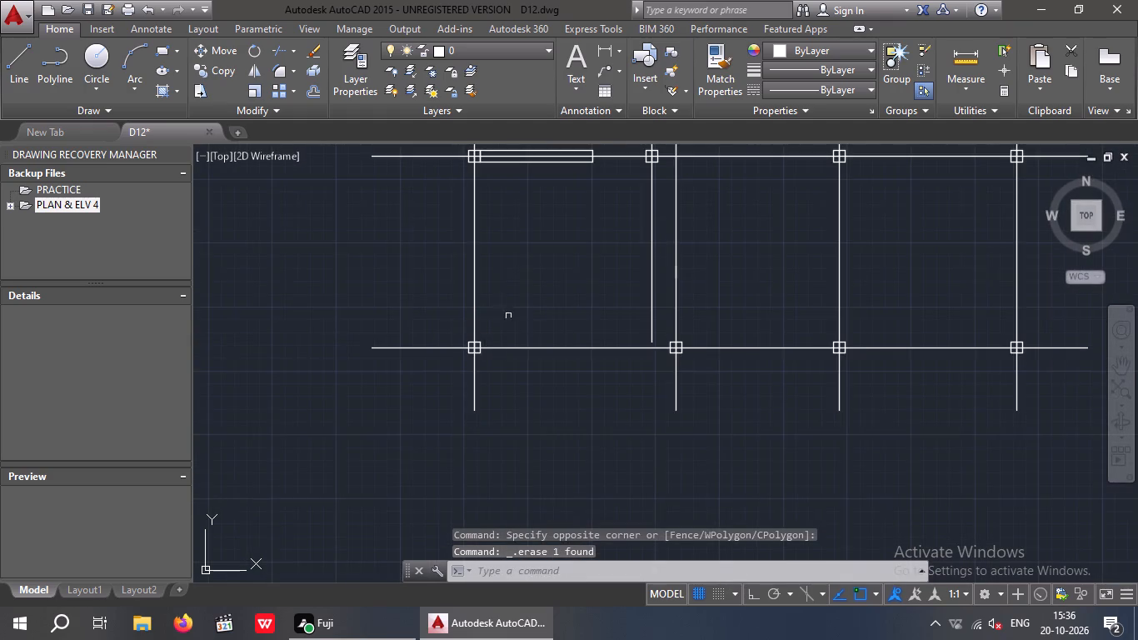
# Erase both face lines and the end cap of the bottom-left room's top wall, keeping the grid line and columns.
pyautogui.moveTo(518, 307); pyautogui.dragTo(486, 513, button='middle')
pyautogui.scroll(3, 502, 375)
pyautogui.moveTo(649, 420); pyautogui.dragTo(647, 420)
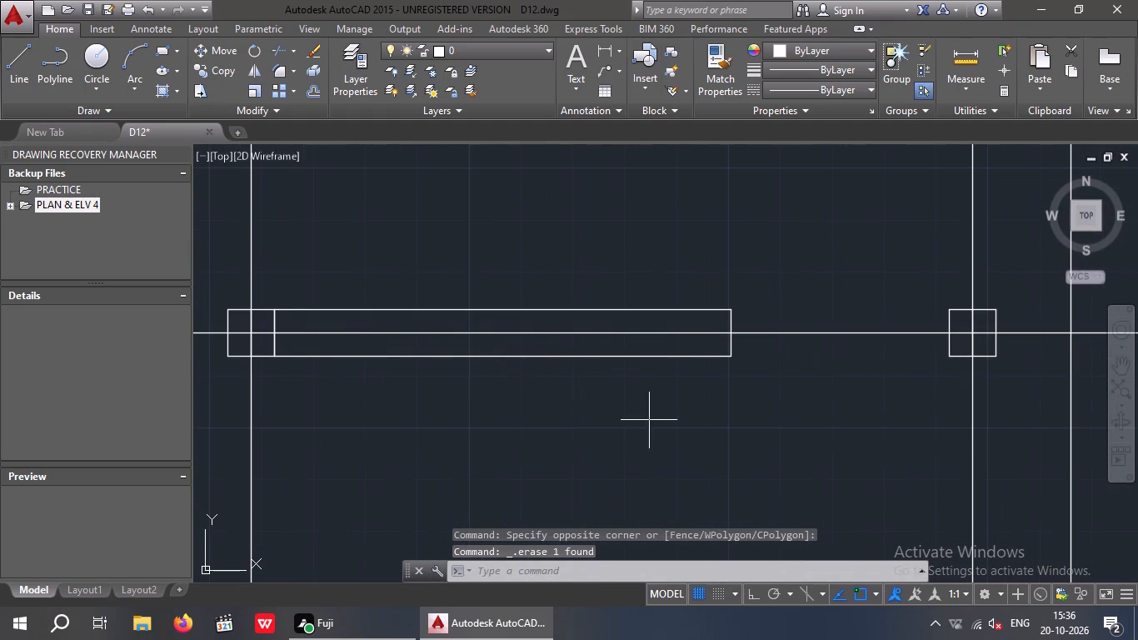
pyautogui.moveTo(647, 420); pyautogui.dragTo(627, 412)
pyautogui.click(581, 351)
pyautogui.press('Delete')
pyautogui.click(649, 325)
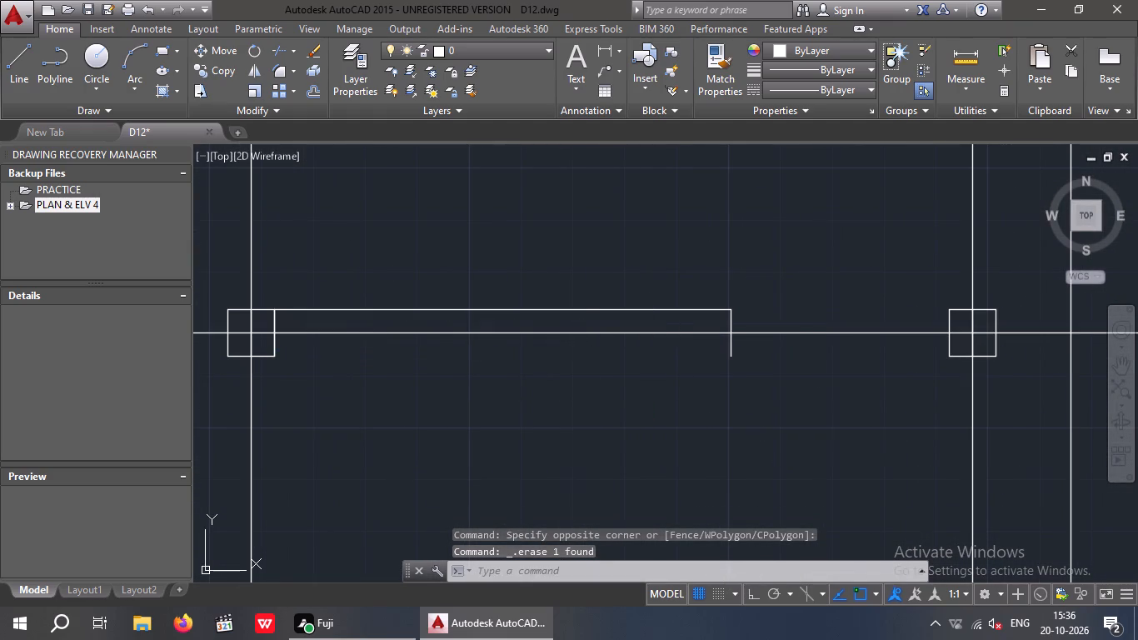
pyautogui.click(616, 270)
pyautogui.press('Delete')
pyautogui.moveTo(762, 280); pyautogui.dragTo(709, 331)
pyautogui.click(706, 332)
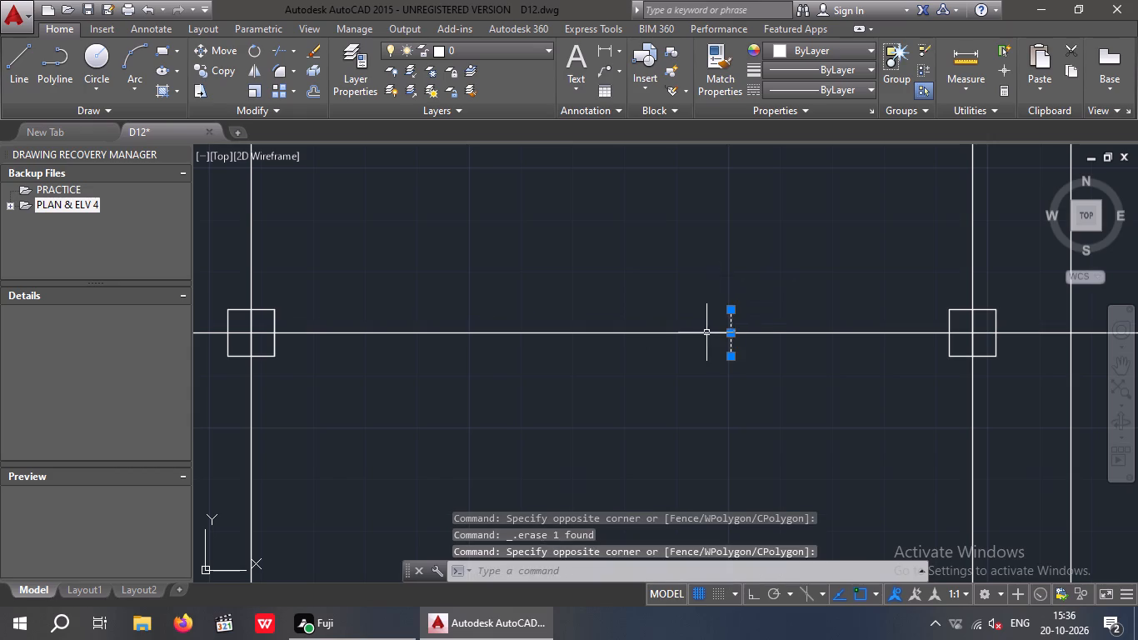
pyautogui.press('Delete')
pyautogui.scroll(-3, 580, 272)
# Draw a horizontal line about 5'-6" long leftward from the bottom end of the grid line beside the shortened vertical one.
pyautogui.moveTo(569, 337); pyautogui.dragTo(557, 479, button='middle')
pyautogui.scroll(-2, 560, 323)
pyautogui.moveTo(576, 333); pyautogui.dragTo(537, 344, button='middle')
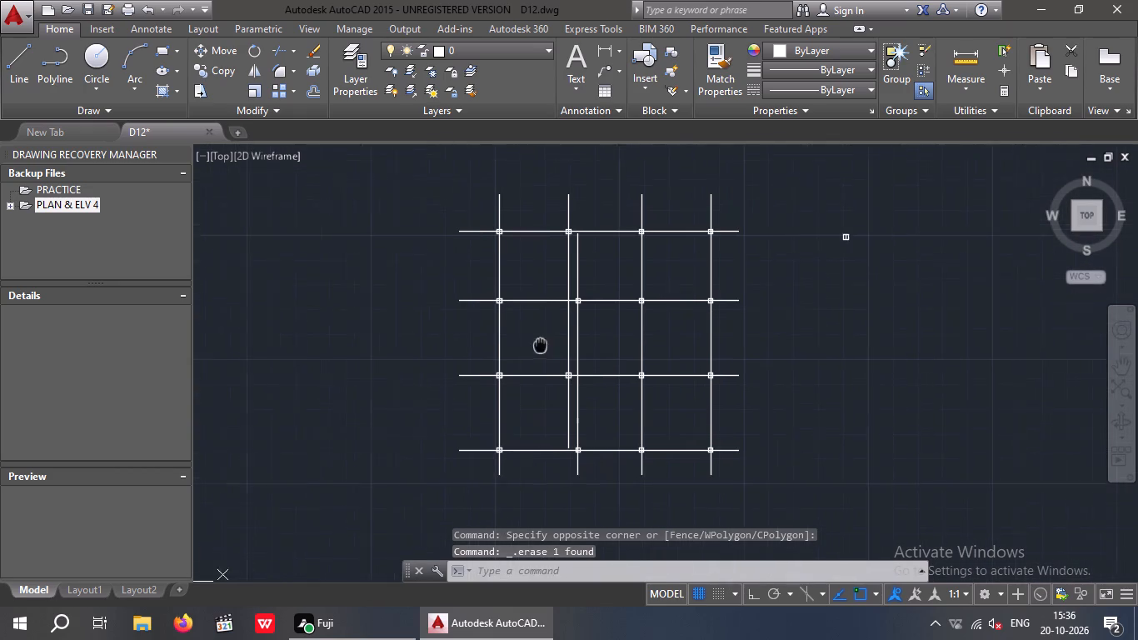
pyautogui.moveTo(537, 344); pyautogui.dragTo(517, 342, button='middle')
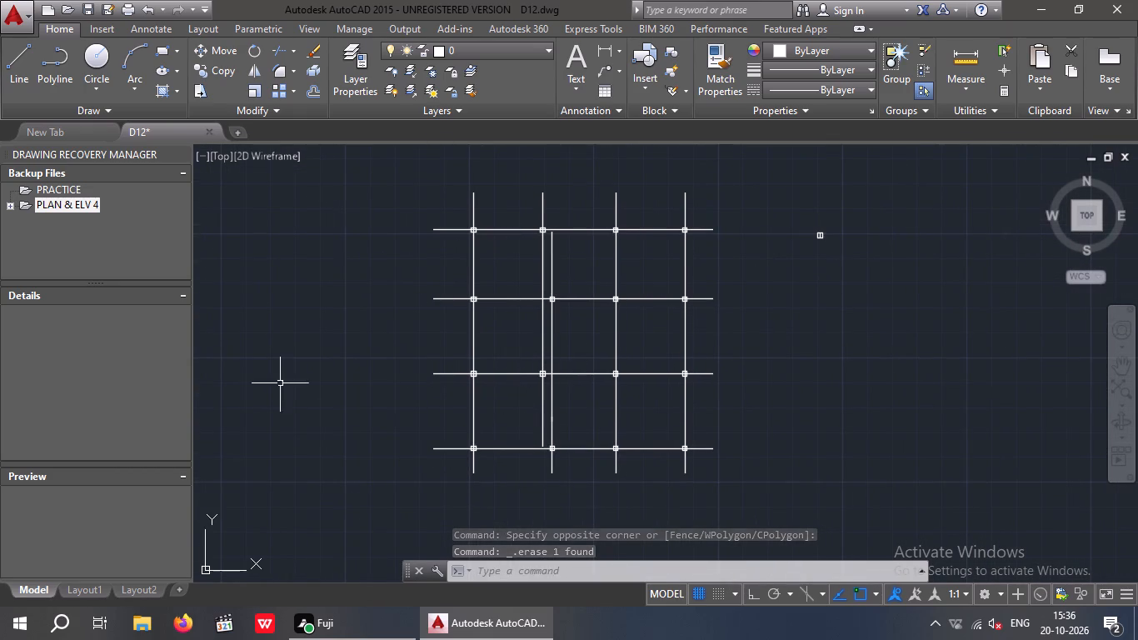
pyautogui.click(22, 59)
pyautogui.scroll(3, 538, 495)
pyautogui.moveTo(585, 411); pyautogui.dragTo(564, 414)
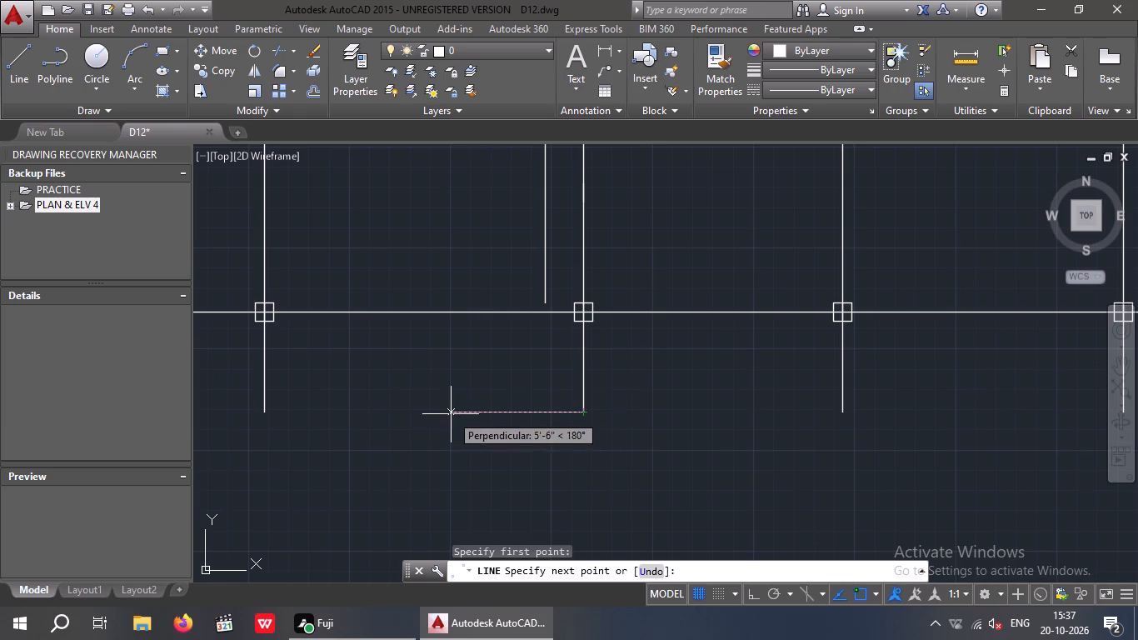
pyautogui.click(451, 414)
pyautogui.press('space')
pyautogui.press('space')
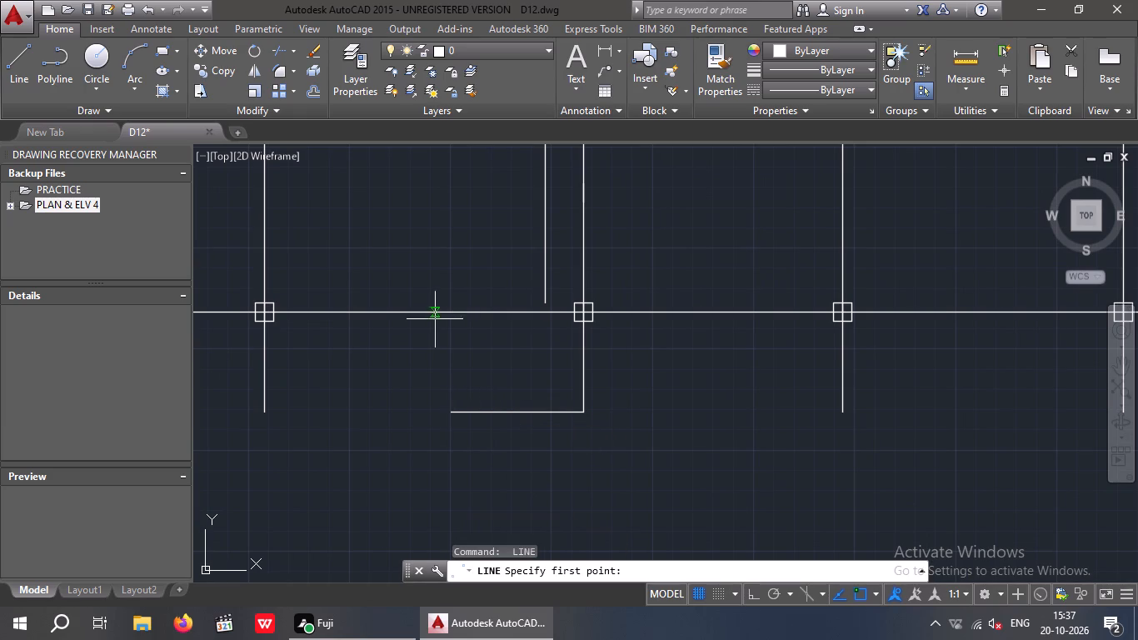
pyautogui.press('Escape')
pyautogui.press('Escape')
# Extend the bottom end of the shortened vertical grid line past the bottom grid line to the horizontal helper line.
pyautogui.press('e')
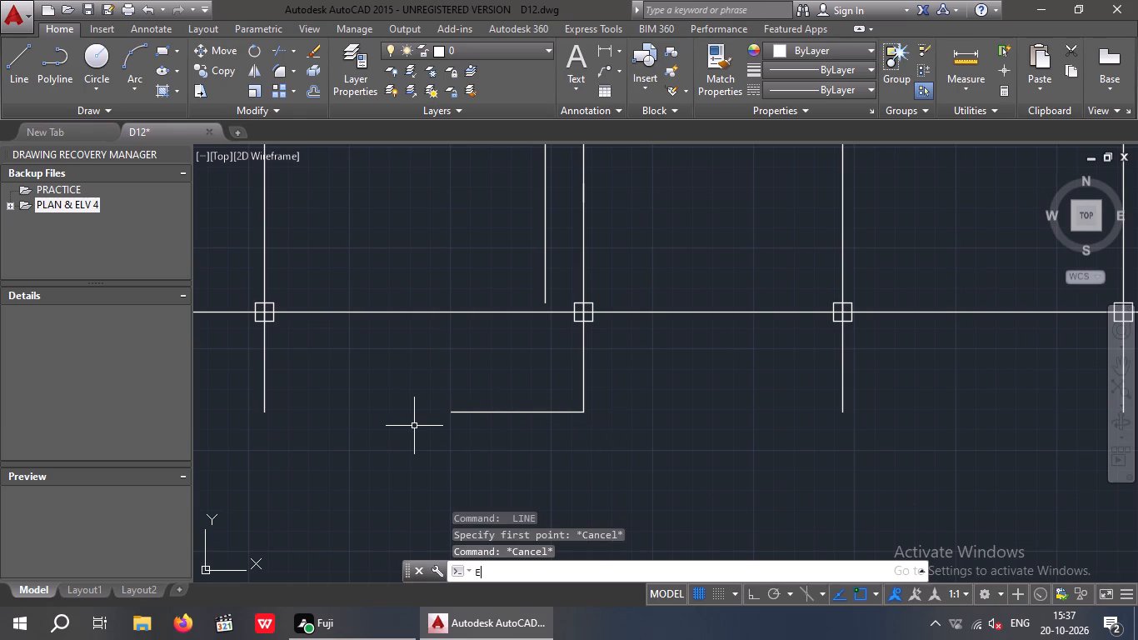
pyautogui.write('X')
pyautogui.press('space')
pyautogui.press('space')
pyautogui.click(543, 277)
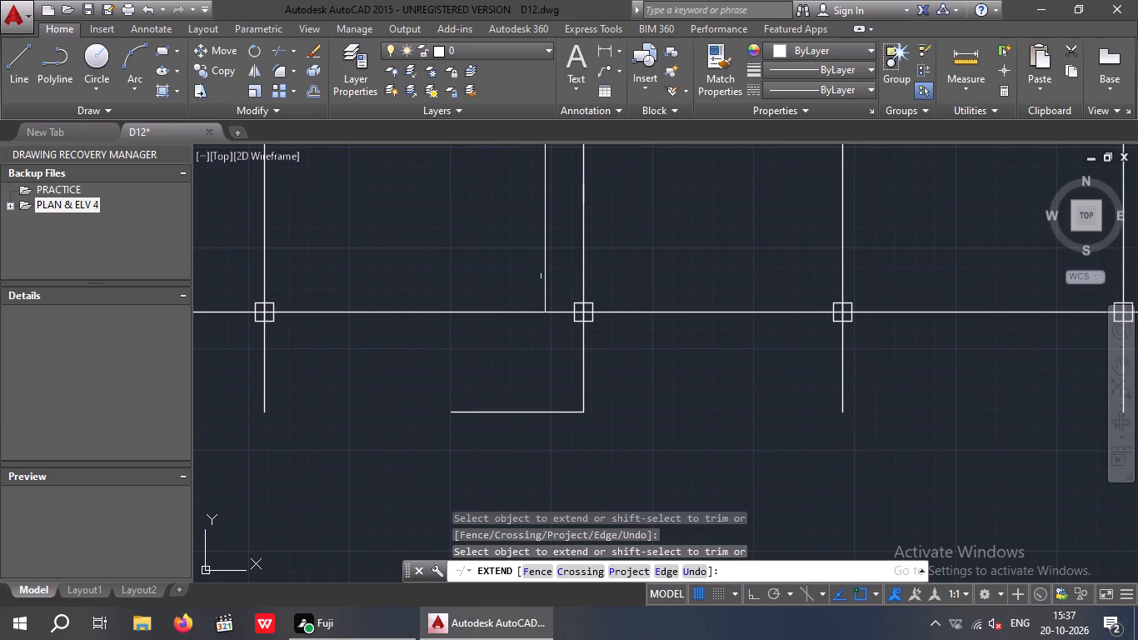
pyautogui.click(547, 262)
pyautogui.press('Escape')
pyautogui.press('Escape')
# Erase the horizontal helper line at the bottom of the grid.
pyautogui.moveTo(487, 481); pyautogui.dragTo(472, 464)
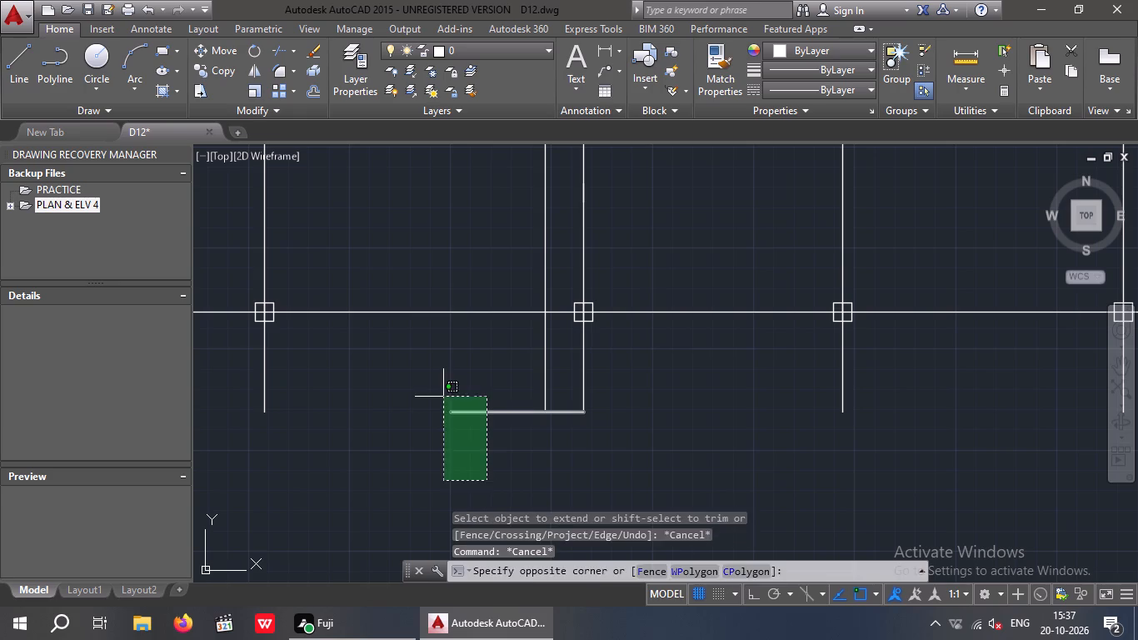
pyautogui.click(443, 397)
pyautogui.press('Delete')
# Draw a horizontal helper line rightward from the second vertical grid line's top end, passing above the neighbouring shortened grid line.
pyautogui.scroll(-3, 444, 399)
pyautogui.moveTo(454, 427); pyautogui.dragTo(477, 573, button='middle')
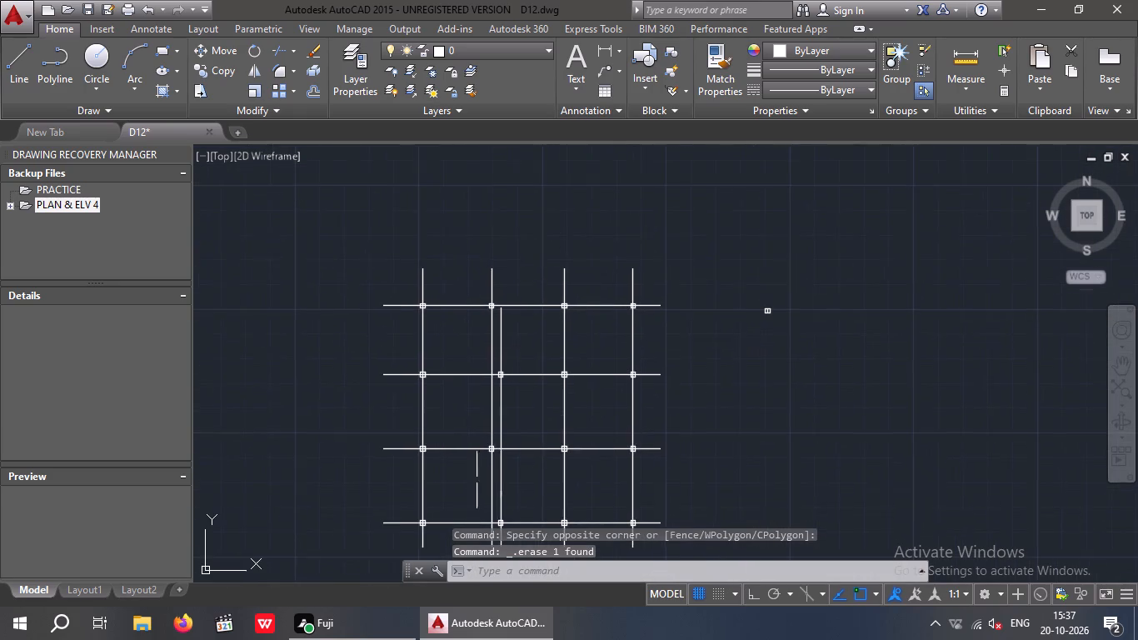
pyautogui.scroll(3, 500, 283)
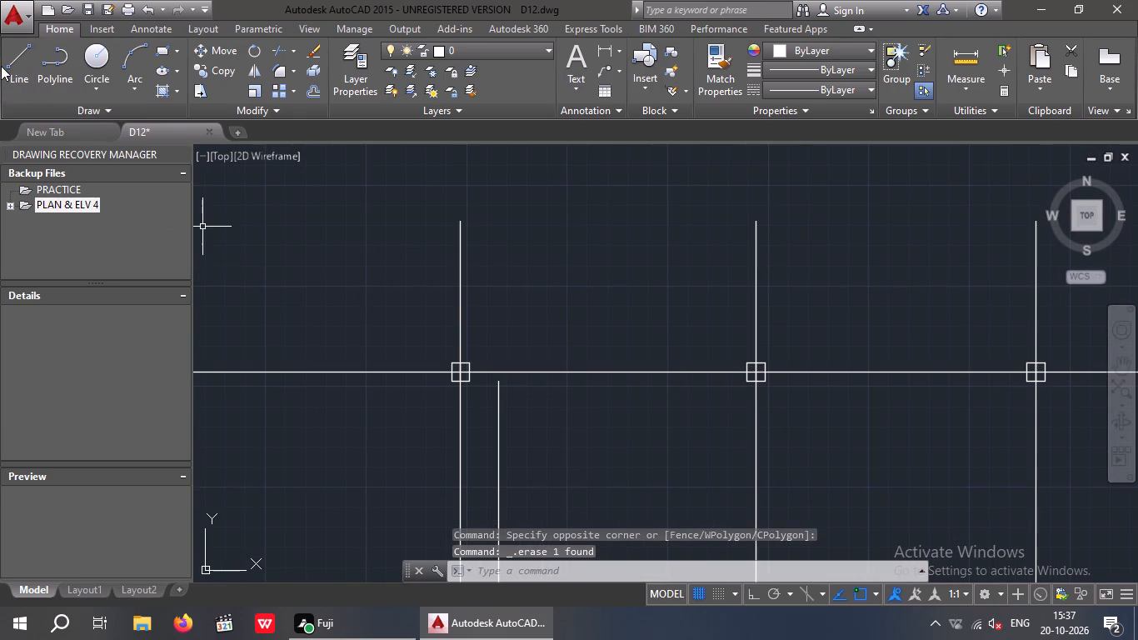
pyautogui.click(13, 60)
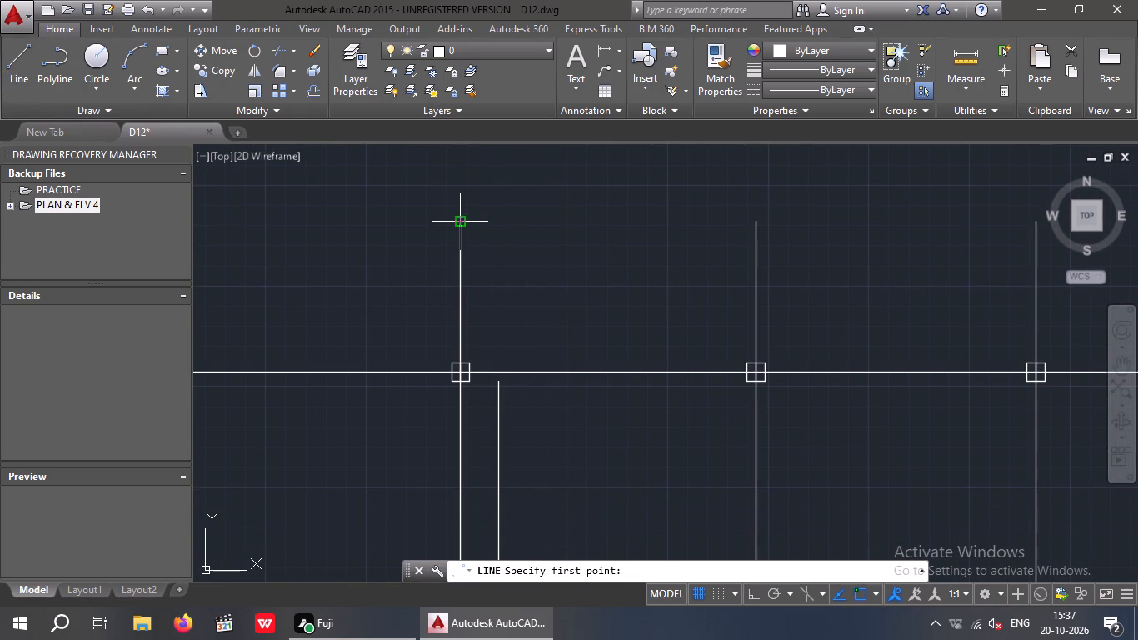
pyautogui.moveTo(457, 222); pyautogui.dragTo(465, 223)
pyautogui.click(560, 217)
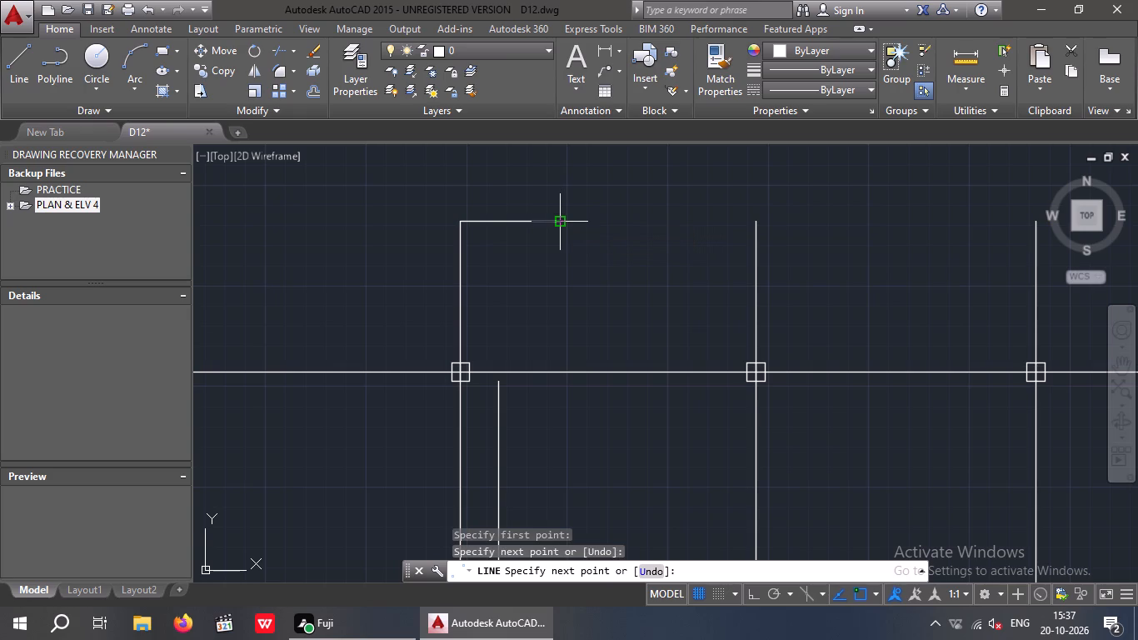
pyautogui.press('Escape')
pyautogui.press('Escape')
# Extend the top end of the shortened vertical grid line past the top grid line to the helper line.
pyautogui.write('EX')
pyautogui.press('space')
pyautogui.press('space')
pyautogui.click(498, 412)
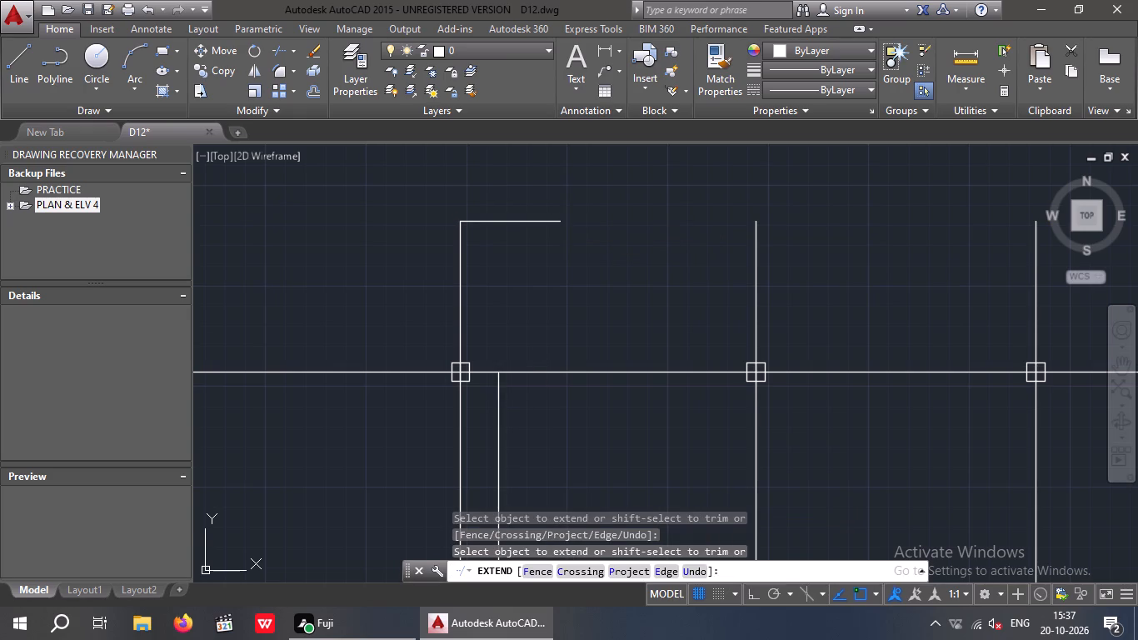
pyautogui.click(498, 393)
pyautogui.press('Escape')
pyautogui.press('Escape')
# Erase the horizontal helper line at the top of the grid.
pyautogui.moveTo(586, 297); pyautogui.dragTo(565, 295)
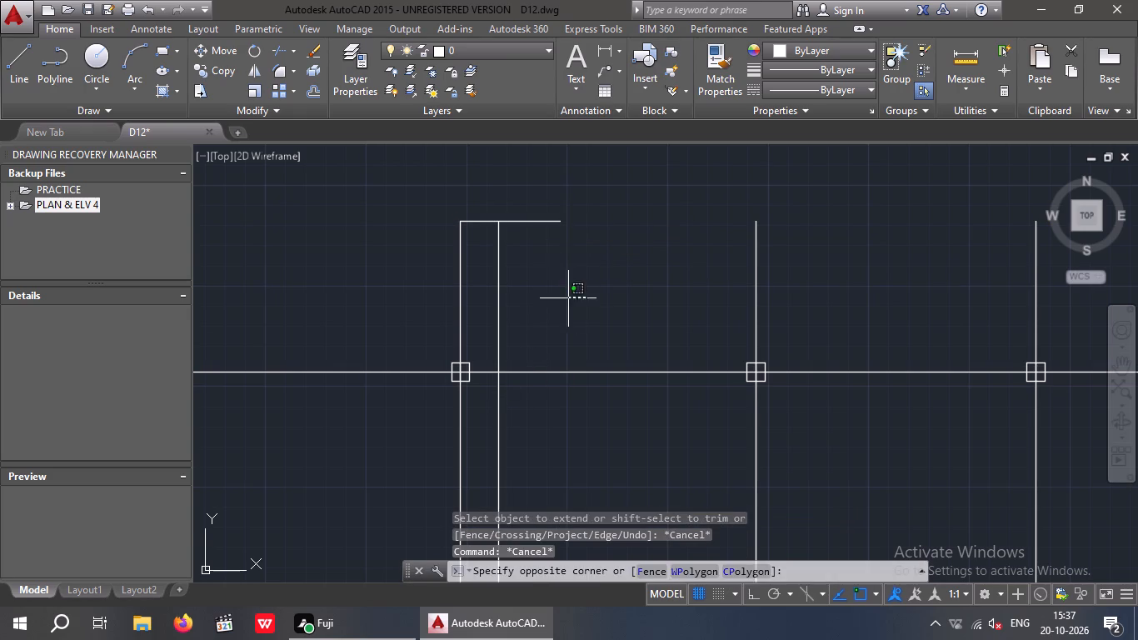
pyautogui.moveTo(565, 295); pyautogui.dragTo(557, 285)
pyautogui.click(526, 192)
pyautogui.press('Delete')
# Erase the stray column square outside the grid, beyond its right side.
pyautogui.scroll(-4, 515, 248)
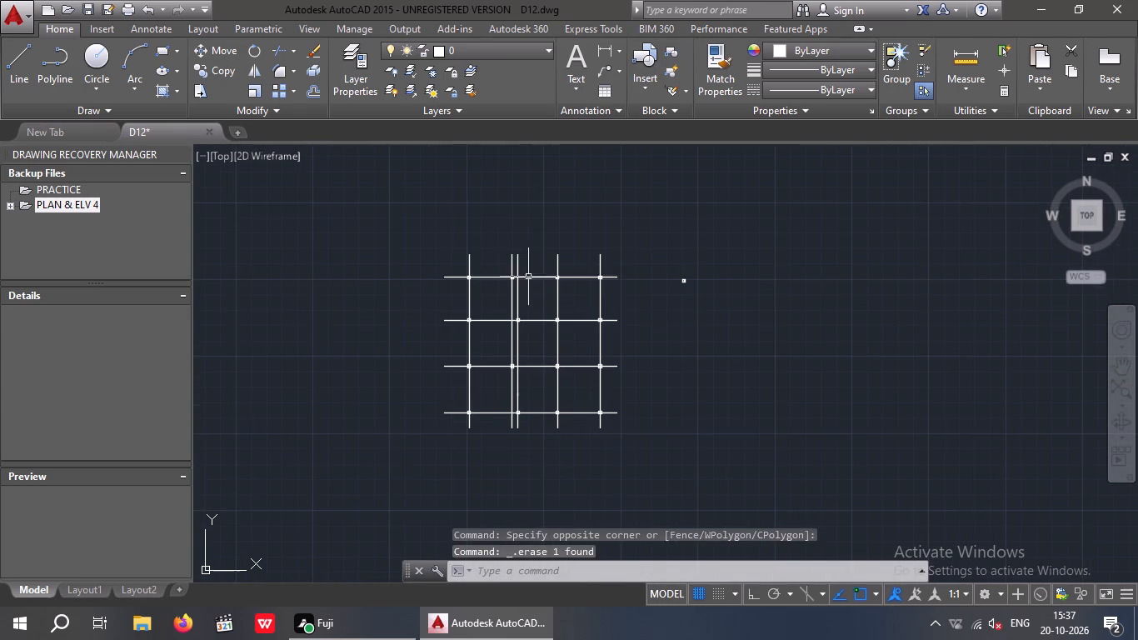
pyautogui.scroll(2, 649, 295)
pyautogui.moveTo(788, 313); pyautogui.dragTo(734, 326)
pyautogui.click(707, 227)
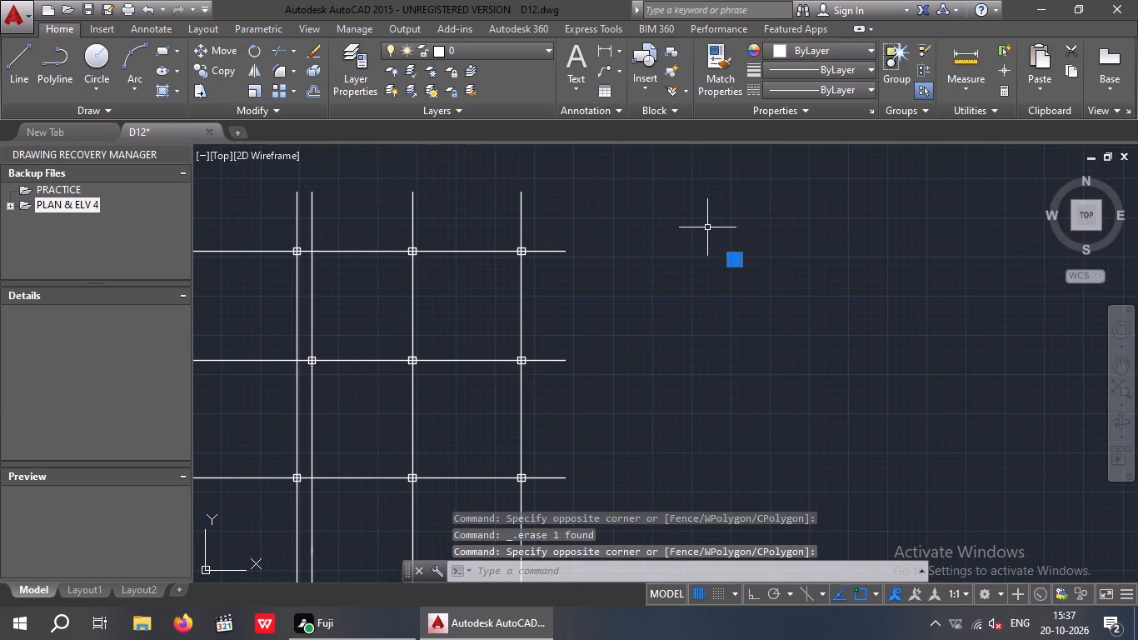
pyautogui.press('Delete')
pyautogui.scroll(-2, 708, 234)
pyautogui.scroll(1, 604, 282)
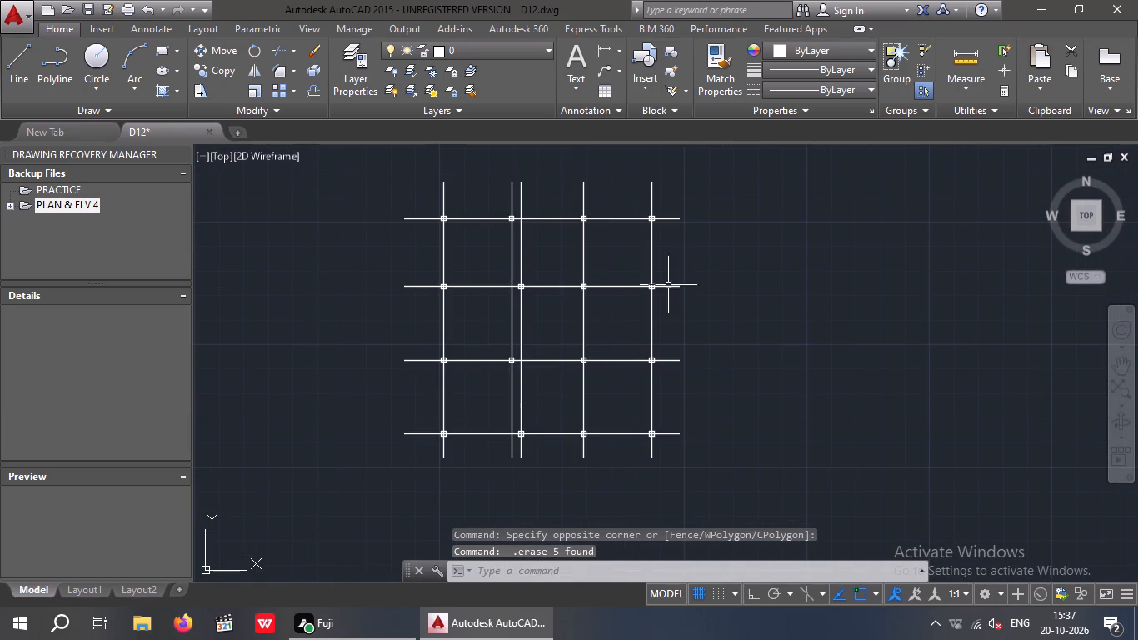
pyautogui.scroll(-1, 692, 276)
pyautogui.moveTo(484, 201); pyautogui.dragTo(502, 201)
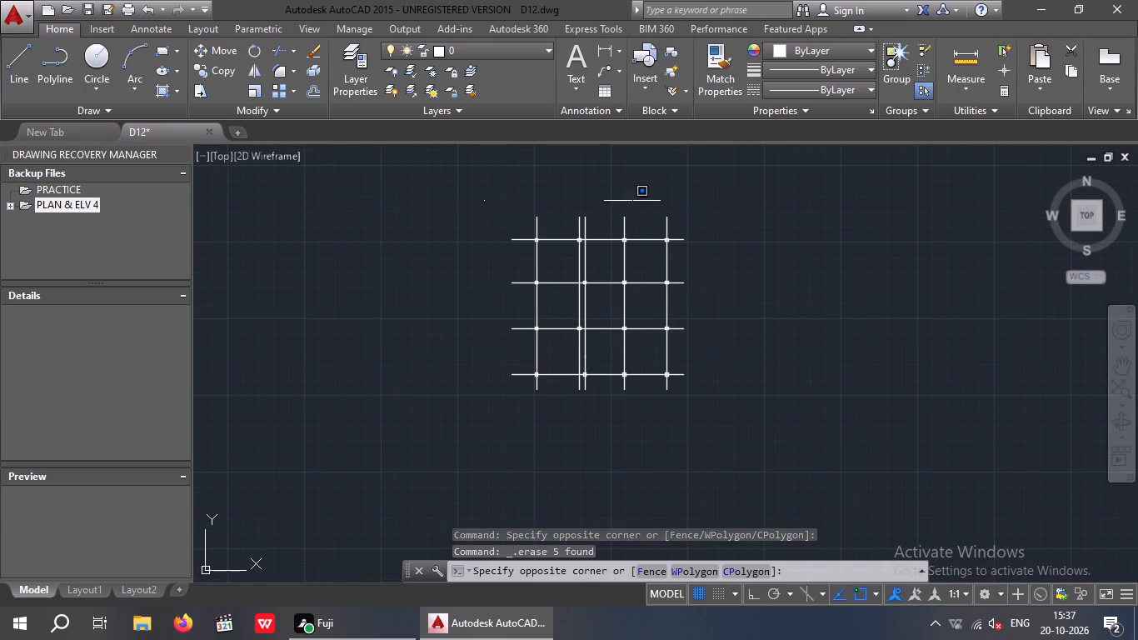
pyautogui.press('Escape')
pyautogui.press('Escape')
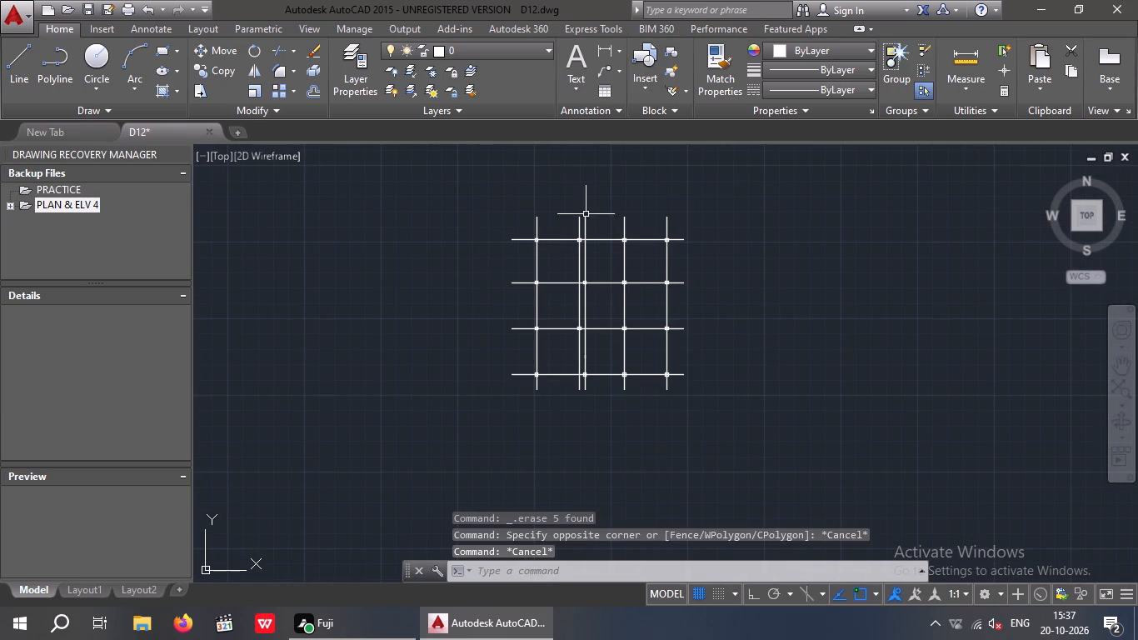
# Erase the short vertical line inside the top row's second column, keeping the grid line.
pyautogui.scroll(4, 527, 240)
pyautogui.moveTo(646, 288); pyautogui.dragTo(447, 352, button='middle')
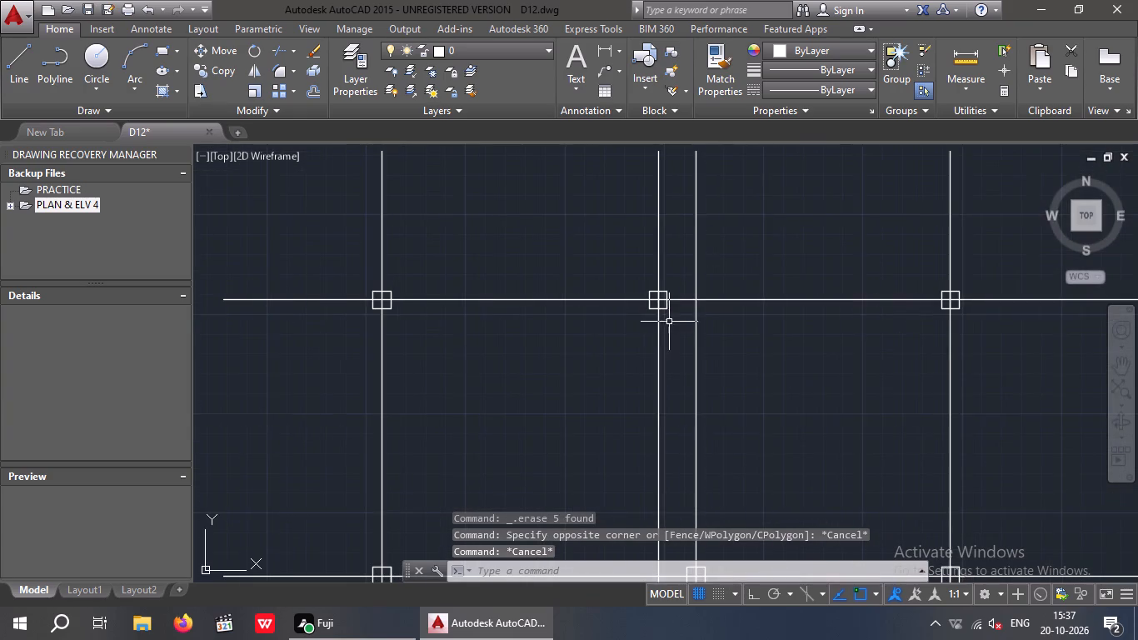
pyautogui.scroll(4, 651, 295)
pyautogui.click(672, 298)
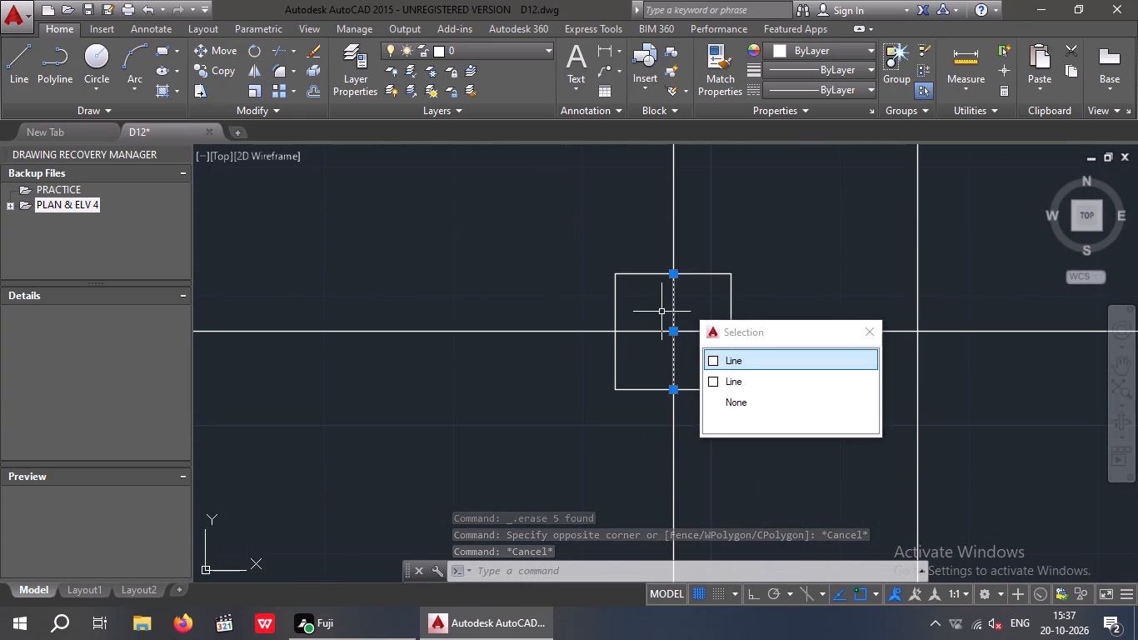
pyautogui.press('Delete')
# Erase the short vertical lines inside the third and fourth columns of the top row, keeping the grid lines.
pyautogui.scroll(-3, 635, 315)
pyautogui.moveTo(490, 352); pyautogui.dragTo(707, 345, button='middle')
pyautogui.scroll(-1, 621, 367)
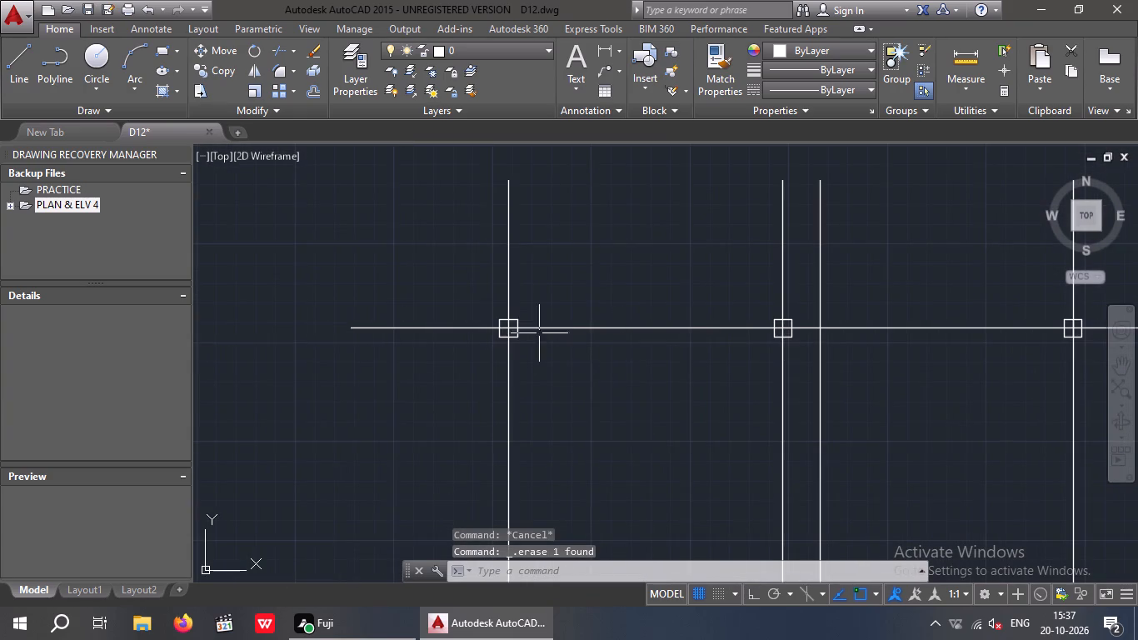
pyautogui.scroll(3, 506, 323)
pyautogui.scroll(-3, 575, 307)
pyautogui.moveTo(645, 343); pyautogui.dragTo(167, 344, button='middle')
pyautogui.scroll(3, 636, 312)
pyautogui.click(656, 316)
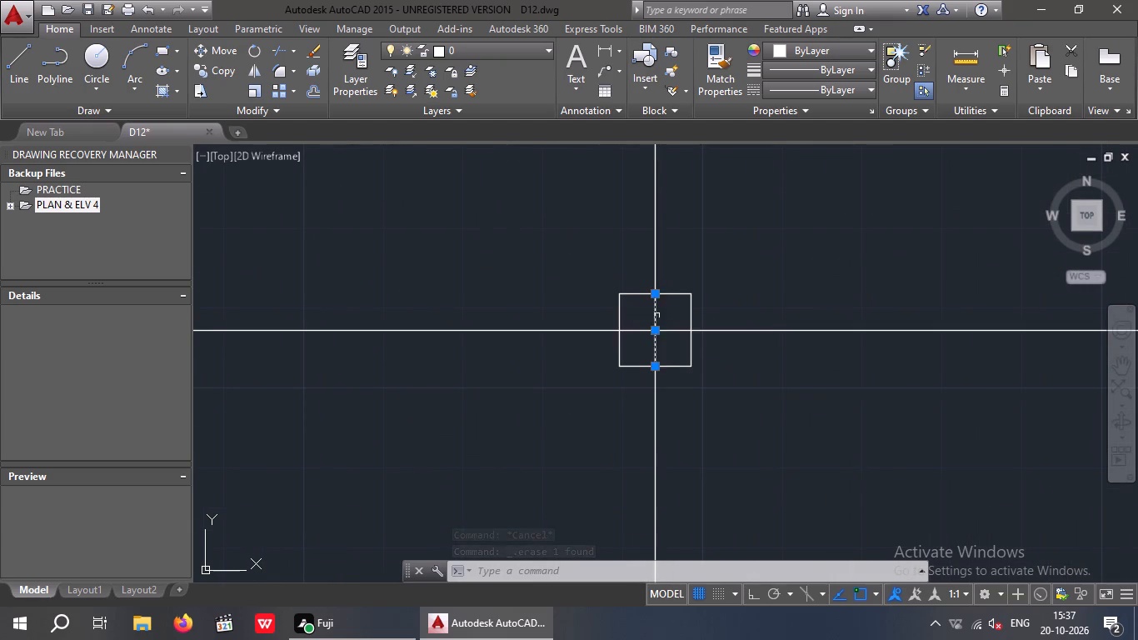
pyautogui.press('Delete')
pyautogui.scroll(-4, 676, 307)
pyautogui.scroll(4, 858, 309)
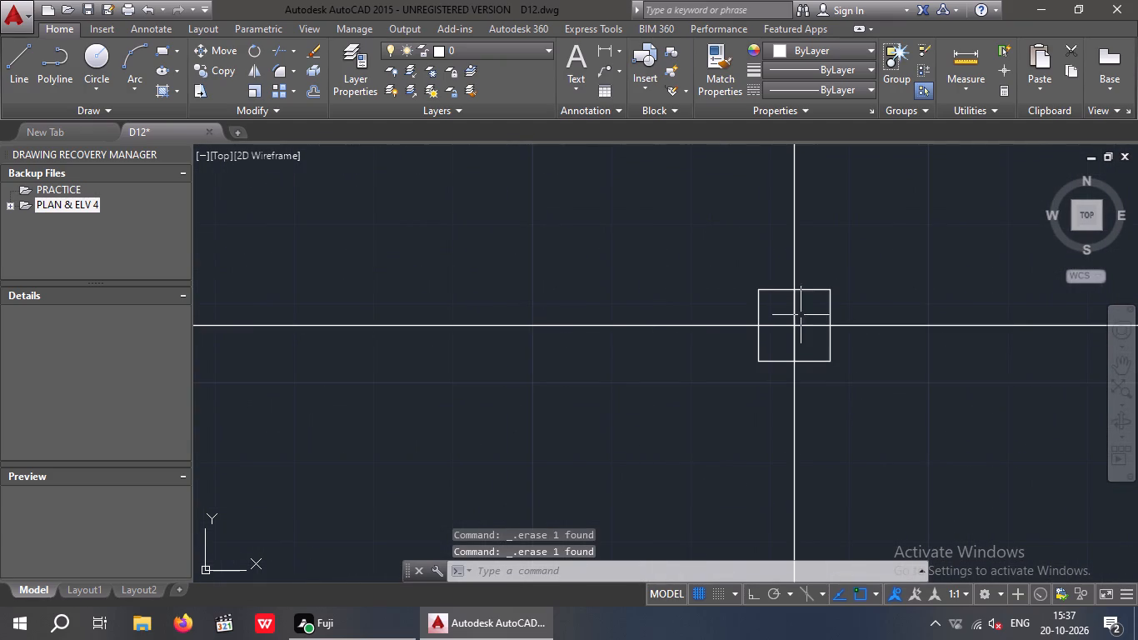
pyautogui.click(795, 314)
pyautogui.press('Delete')
# Erase the short vertical lines inside the second and fourth columns of the second row, keeping the grid lines.
pyautogui.scroll(-4, 747, 323)
pyautogui.moveTo(672, 383); pyautogui.dragTo(803, 315, button='middle')
pyautogui.scroll(-2, 802, 314)
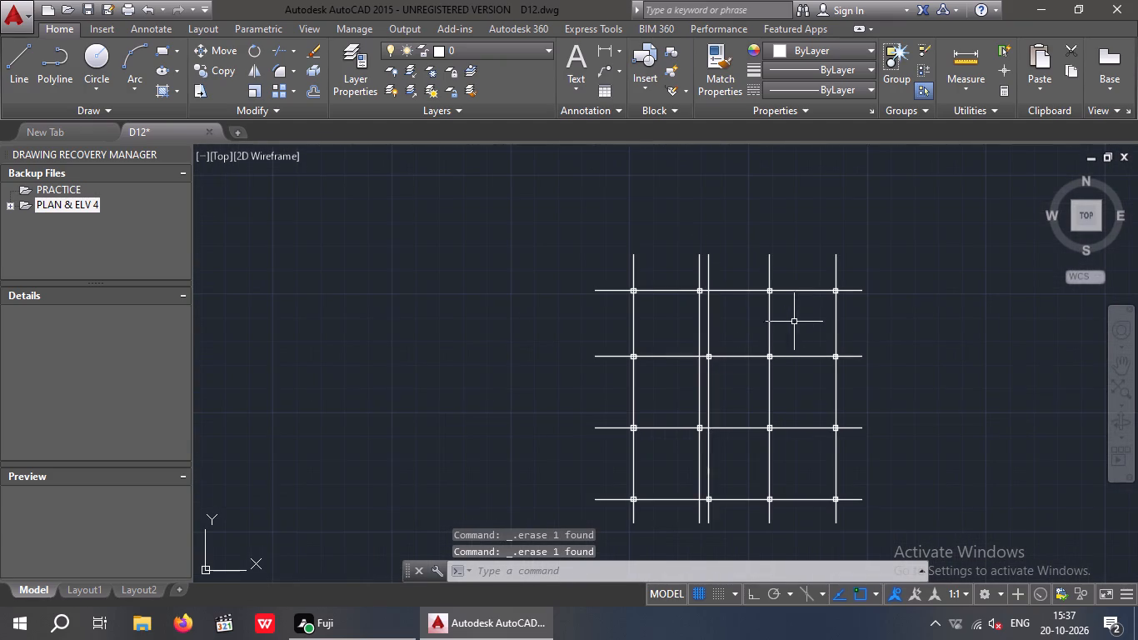
pyautogui.scroll(6, 632, 357)
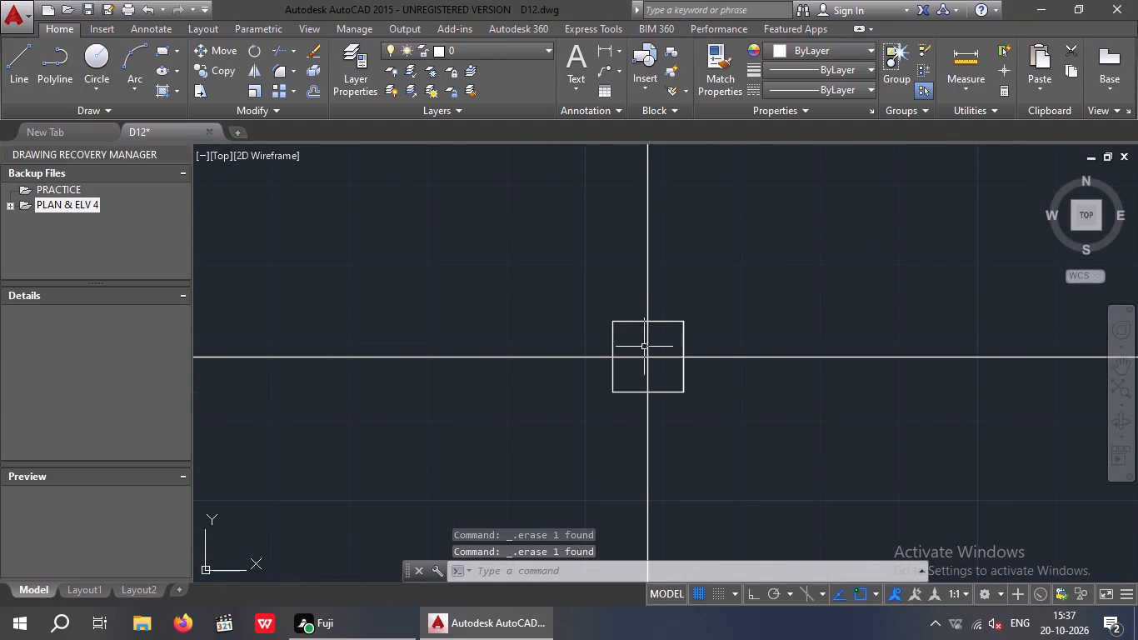
pyautogui.scroll(-3, 740, 326)
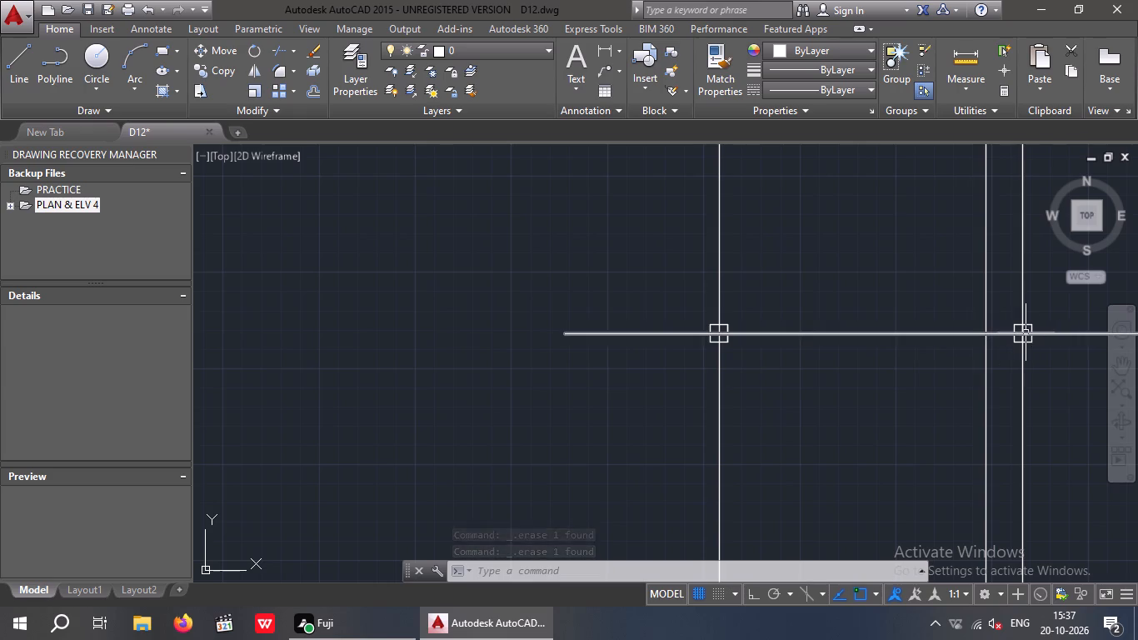
pyautogui.scroll(3, 1026, 332)
pyautogui.click(1006, 331)
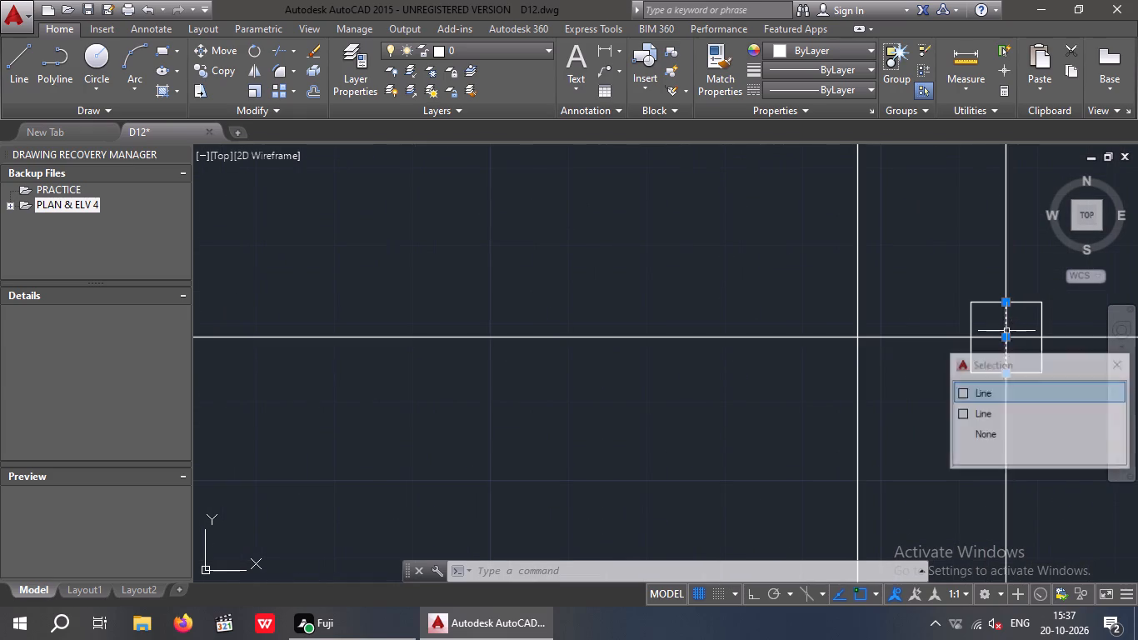
pyautogui.press('Delete')
pyautogui.scroll(-3, 971, 324)
pyautogui.moveTo(934, 348); pyautogui.dragTo(114, 372, button='middle')
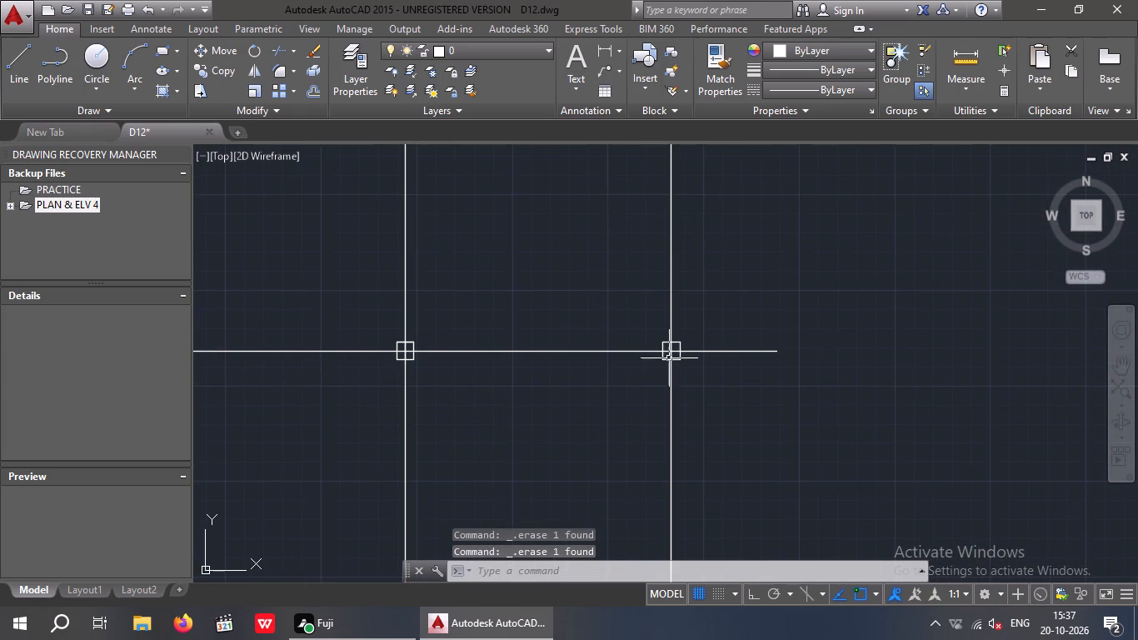
pyautogui.scroll(1, 670, 358)
pyautogui.click(671, 342)
pyautogui.press('Delete')
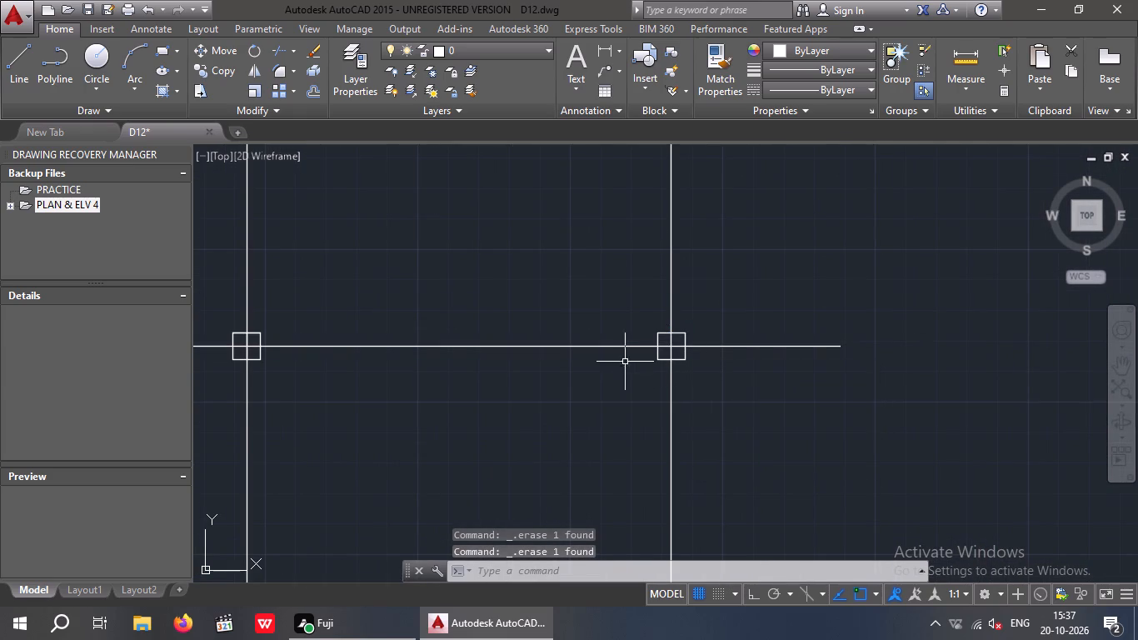
# Erase the short vertical lines inside the first and second columns of the third row, keeping the grid lines.
pyautogui.scroll(-1, 207, 387)
pyautogui.moveTo(350, 397); pyautogui.dragTo(633, 402, button='middle')
pyautogui.scroll(-2, 649, 409)
pyautogui.moveTo(610, 428); pyautogui.dragTo(631, 417, button='middle')
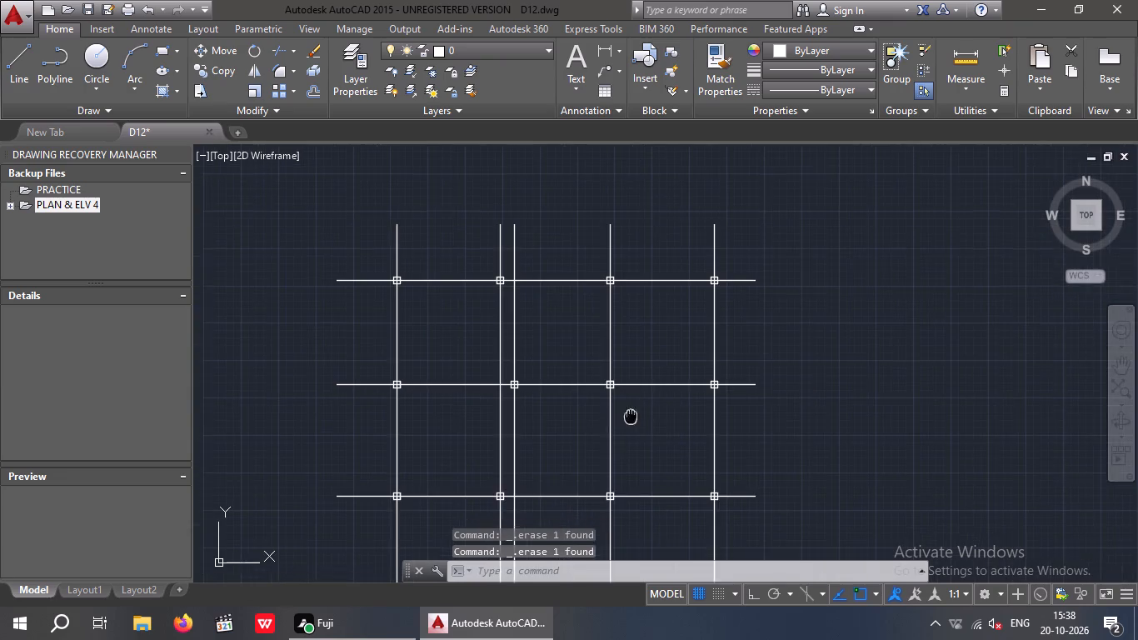
pyautogui.moveTo(631, 417); pyautogui.dragTo(702, 362, button='middle')
pyautogui.scroll(4, 478, 445)
pyautogui.scroll(2, 422, 403)
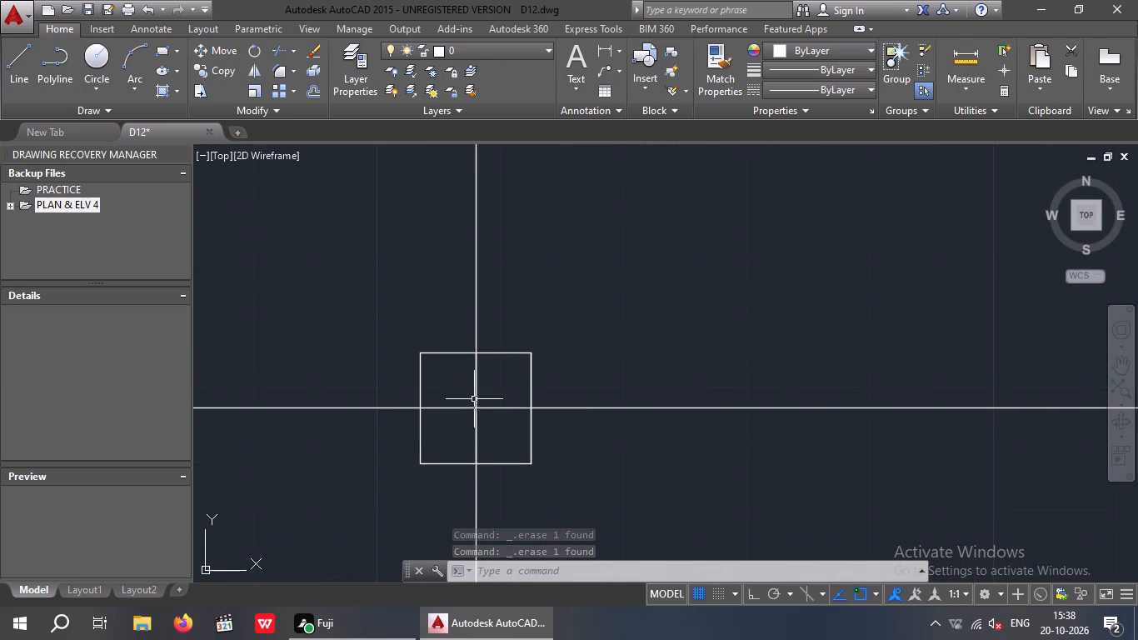
pyautogui.click(475, 392)
pyautogui.press('Delete')
pyautogui.scroll(-3, 494, 389)
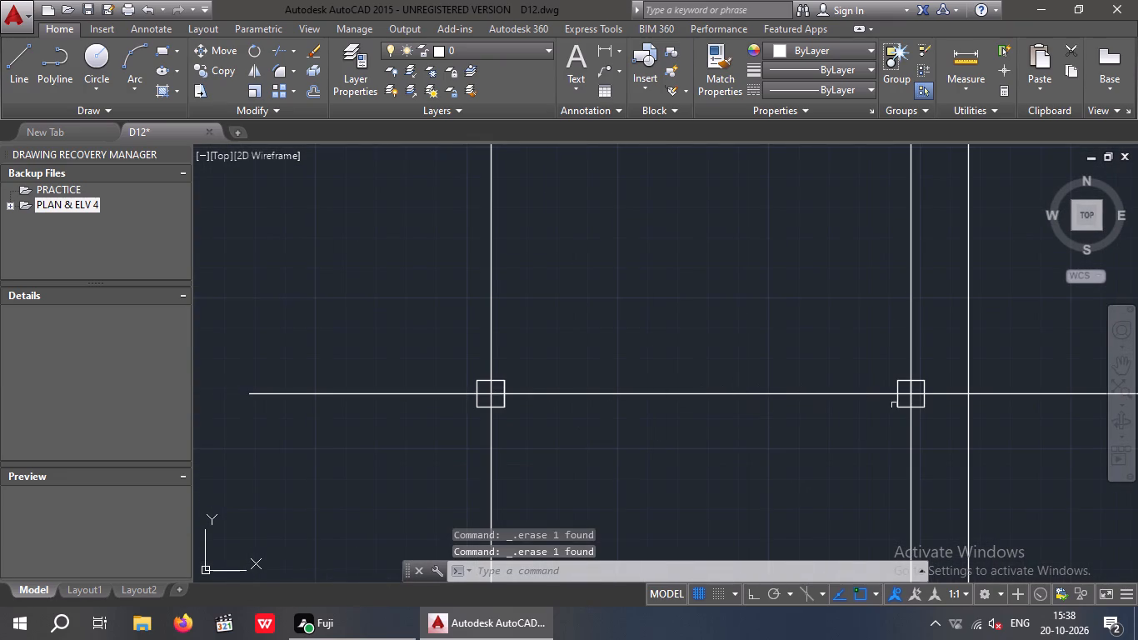
pyautogui.scroll(2, 926, 393)
pyautogui.click(883, 384)
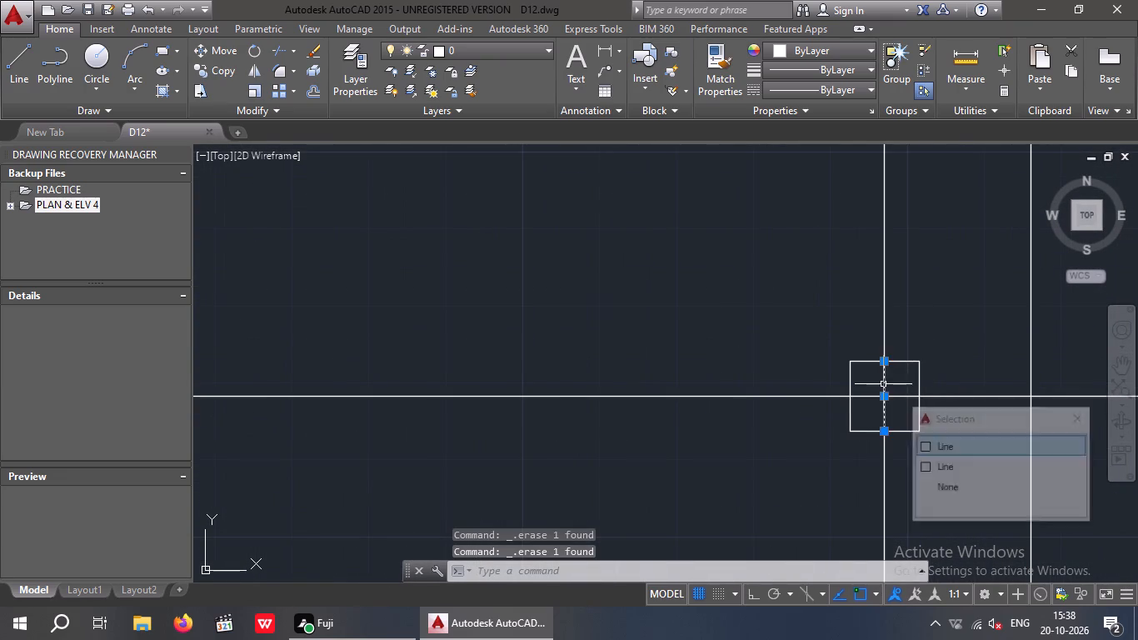
pyautogui.press('Delete')
# Erase the short vertical lines inside the third and fourth columns of the third row, keeping the grid lines.
pyautogui.scroll(-2, 829, 397)
pyautogui.moveTo(826, 417); pyautogui.dragTo(118, 322, button='middle')
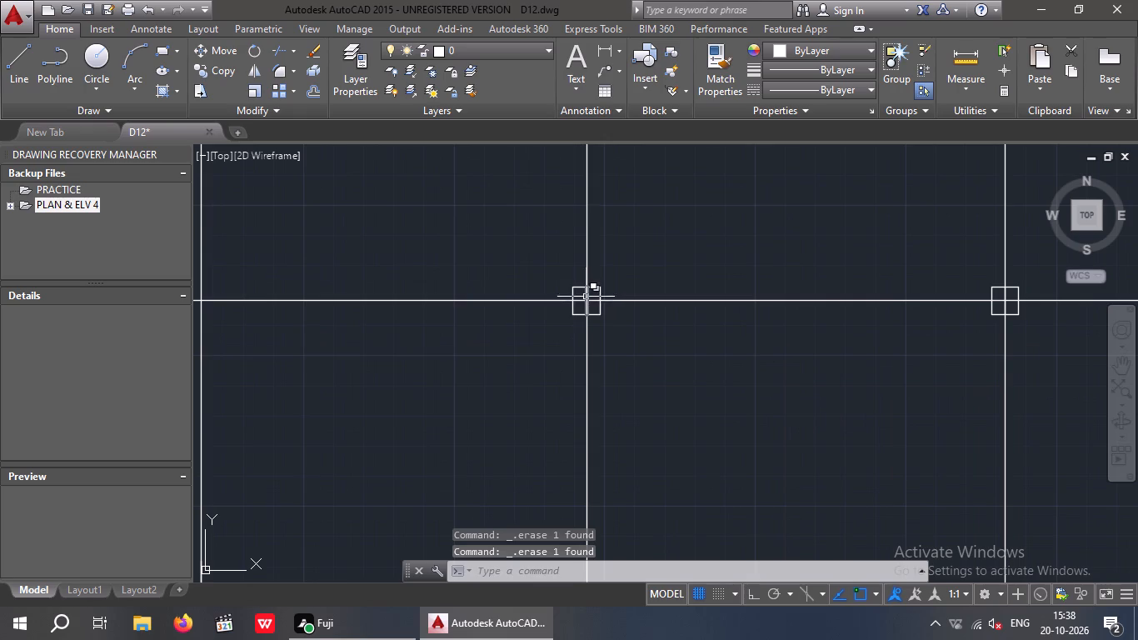
pyautogui.scroll(1, 586, 295)
pyautogui.click(586, 296)
pyautogui.press('Delete')
pyautogui.scroll(-3, 576, 332)
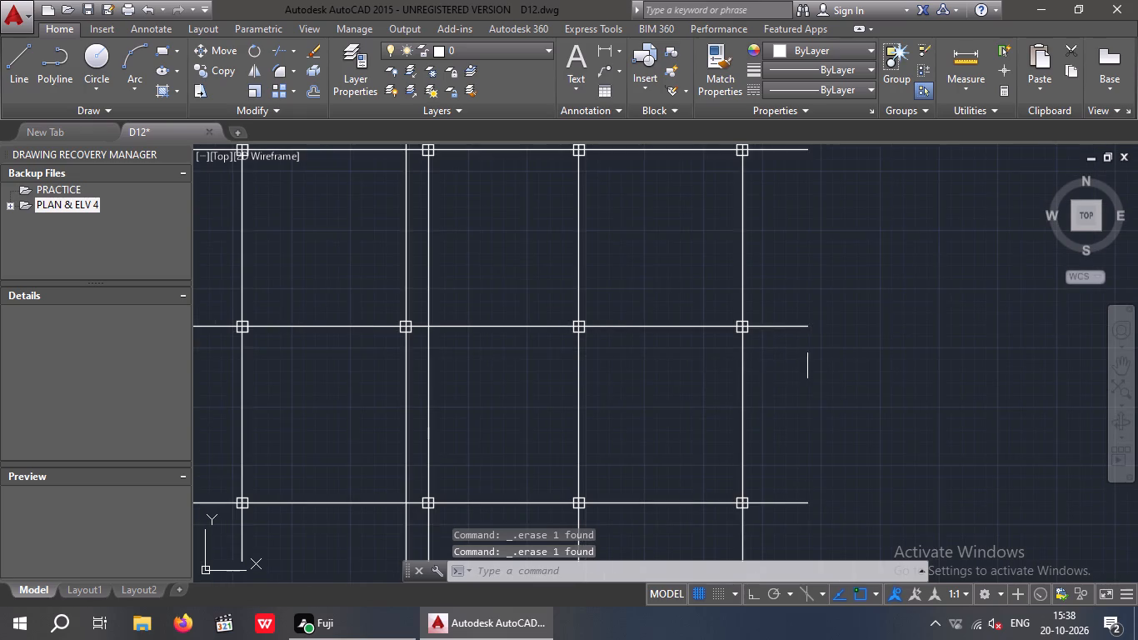
pyautogui.scroll(3, 751, 326)
pyautogui.click(713, 320)
pyautogui.press('Delete')
# Erase the short vertical lines inside the first and second columns of the bottom row, keeping the grid lines.
pyautogui.scroll(-4, 655, 346)
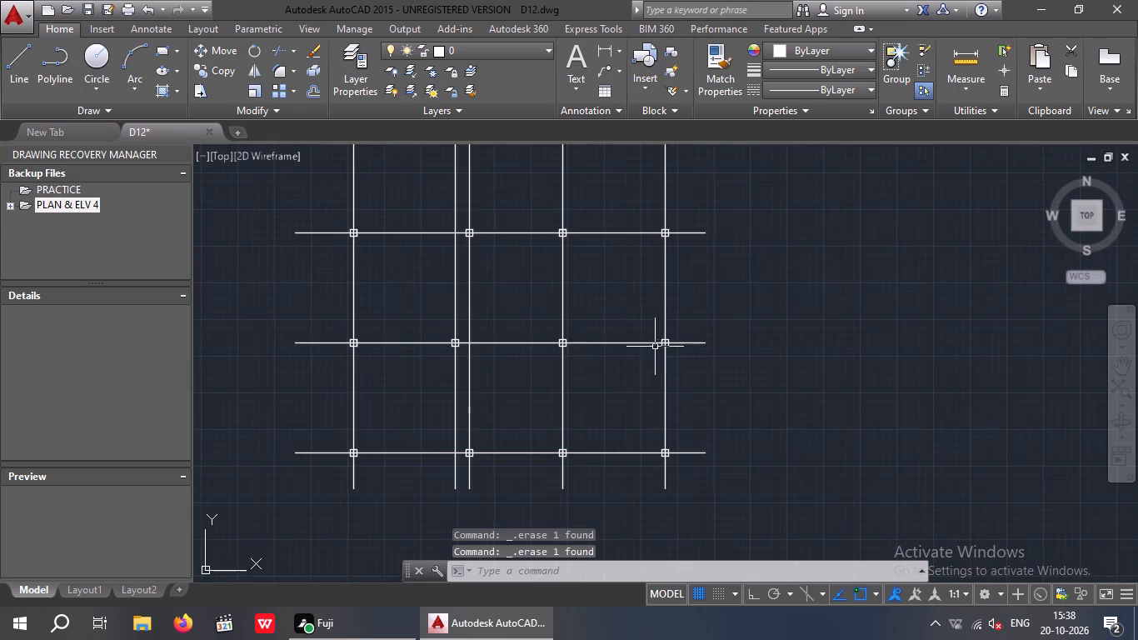
pyautogui.moveTo(594, 387); pyautogui.dragTo(715, 340, button='middle')
pyautogui.scroll(5, 461, 410)
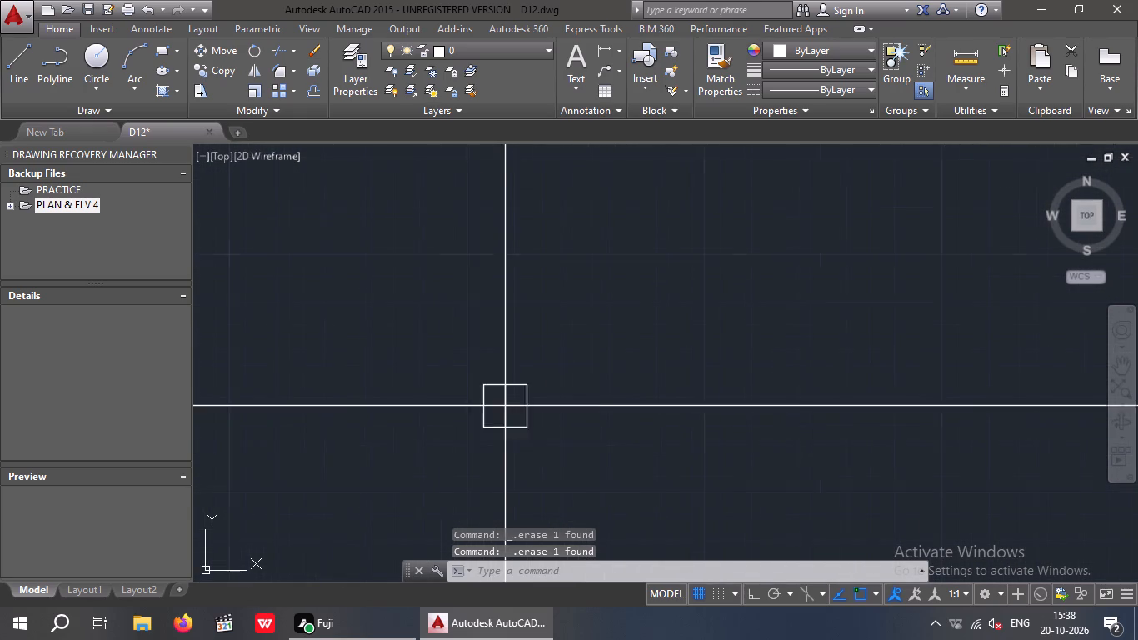
pyautogui.click(501, 394)
pyautogui.press('Delete')
pyautogui.scroll(-3, 581, 360)
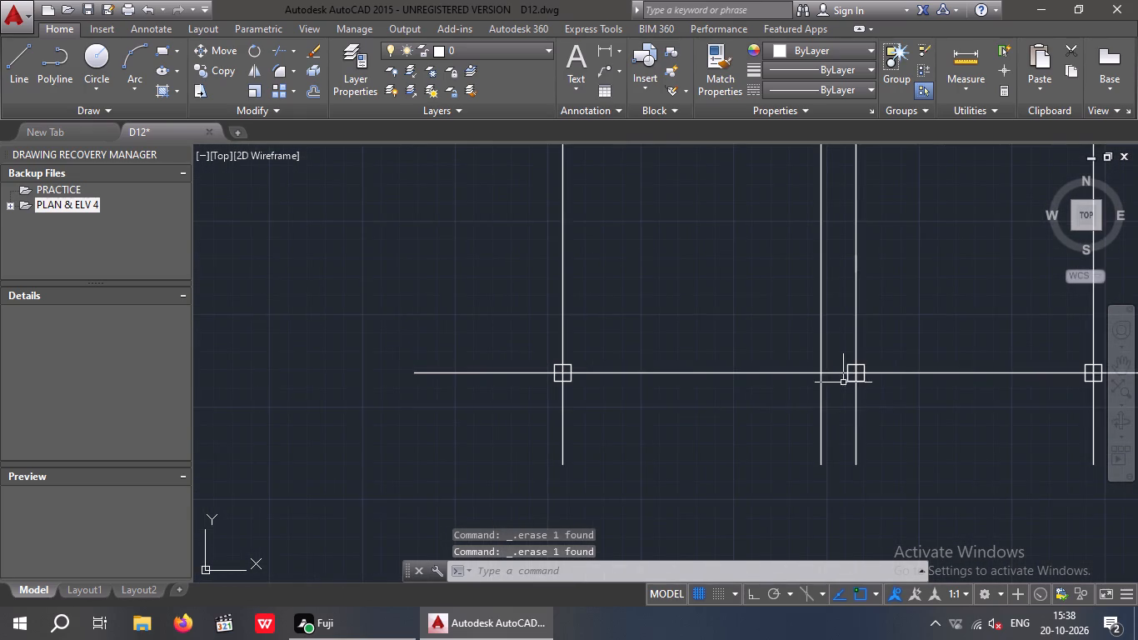
pyautogui.scroll(3, 863, 374)
pyautogui.click(826, 366)
pyautogui.press('Delete')
# Erase the short vertical lines inside the third and fourth columns of the bottom row, keeping the grid lines.
pyautogui.scroll(-3, 754, 389)
pyautogui.moveTo(963, 402); pyautogui.dragTo(586, 446, button='middle')
pyautogui.scroll(3, 656, 430)
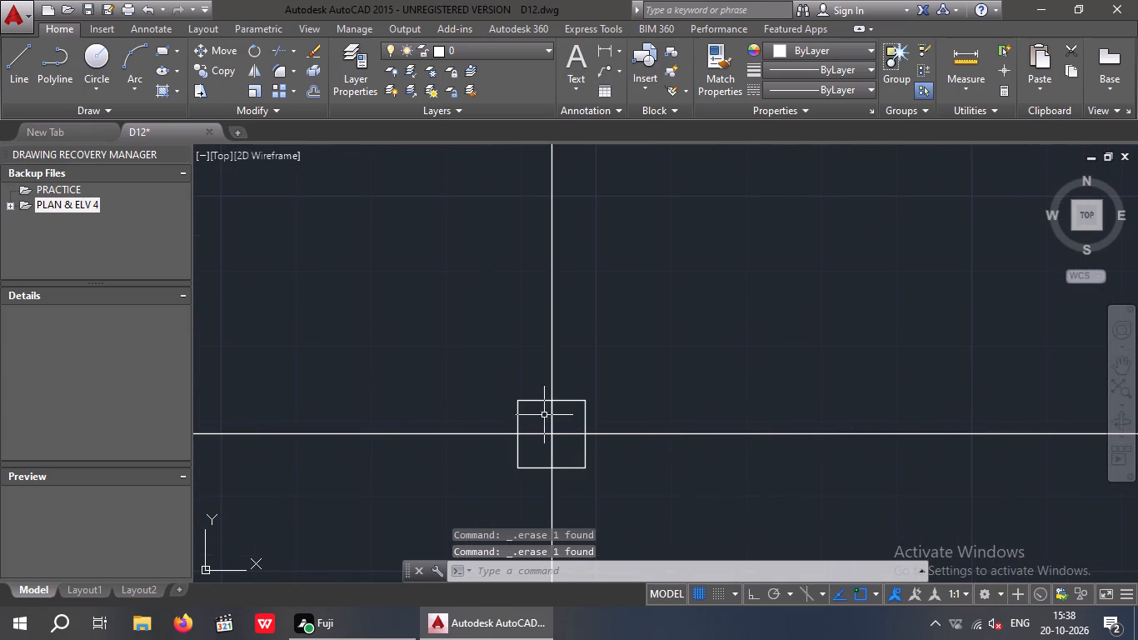
pyautogui.click(551, 414)
pyautogui.press('Delete')
pyautogui.scroll(-3, 601, 396)
pyautogui.scroll(3, 875, 412)
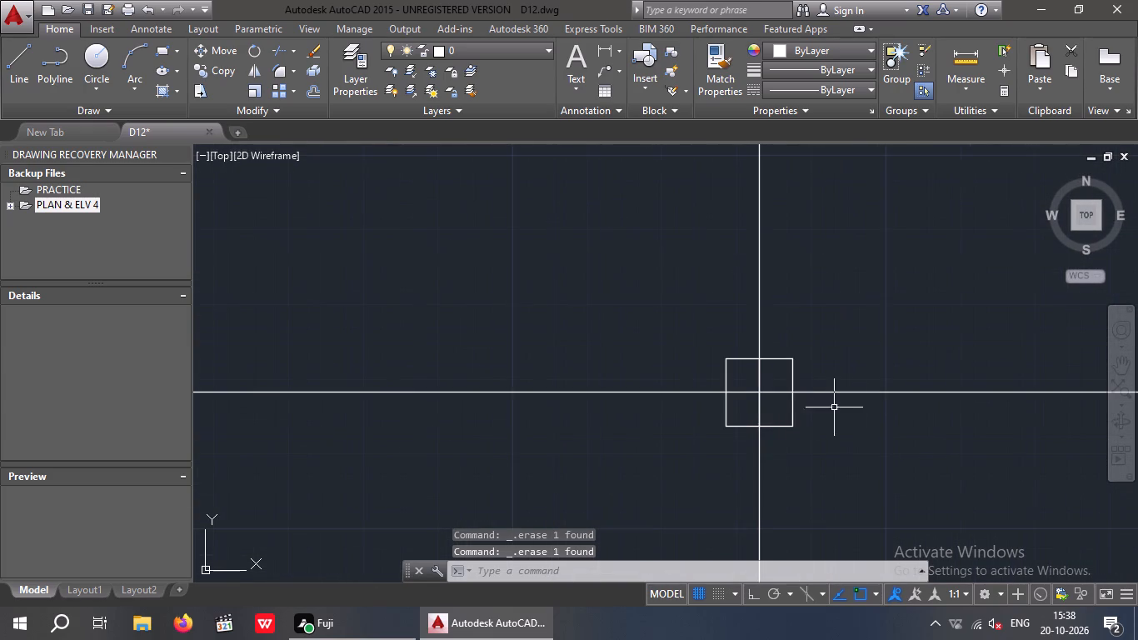
pyautogui.click(757, 382)
pyautogui.press('Delete')
pyautogui.scroll(-4, 711, 415)
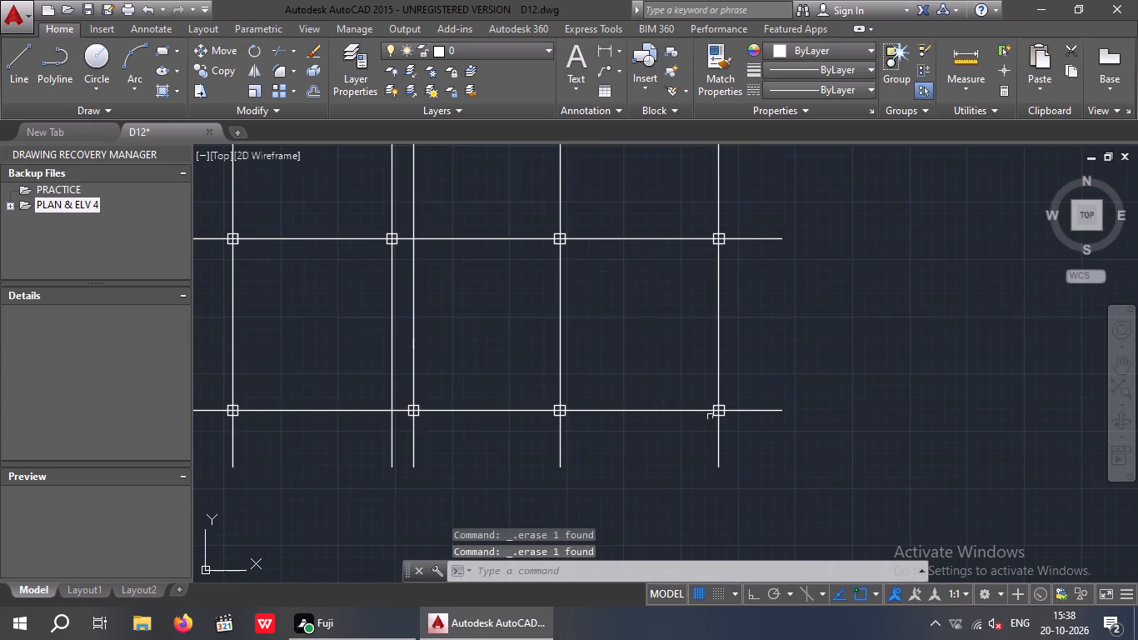
# Move the whole column grid horizontally about 186'-7" towards the floor plan with Ortho on, placing it just beside the plan.
pyautogui.scroll(-2, 678, 438)
pyautogui.moveTo(671, 452); pyautogui.dragTo(723, 473, button='middle')
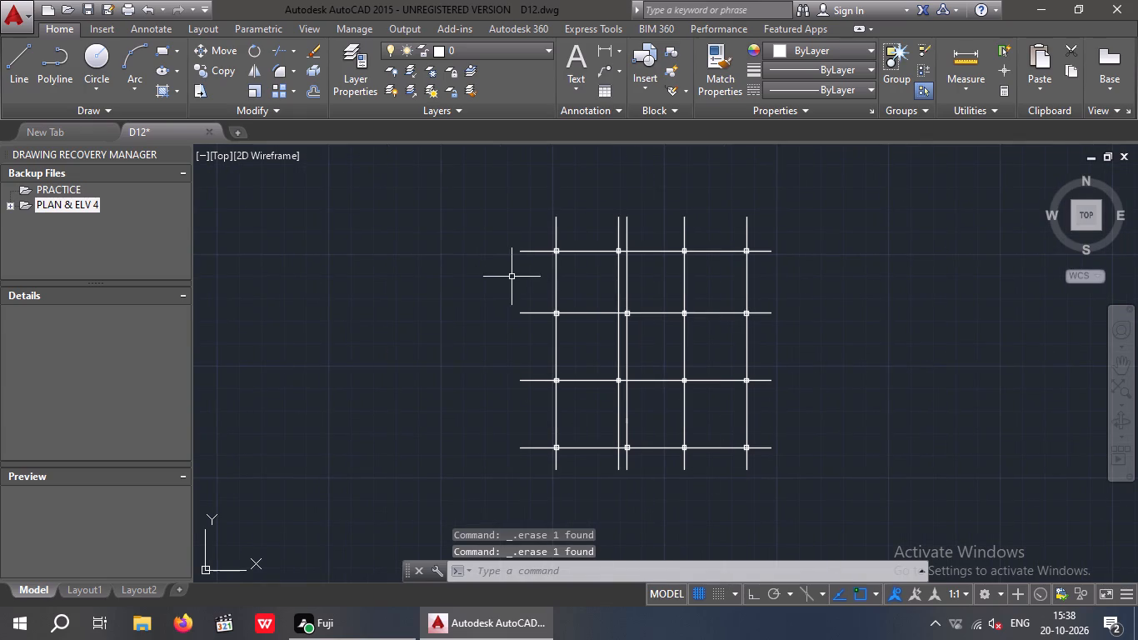
pyautogui.scroll(-2, 512, 278)
pyautogui.moveTo(492, 224); pyautogui.dragTo(540, 246)
pyautogui.click(648, 407)
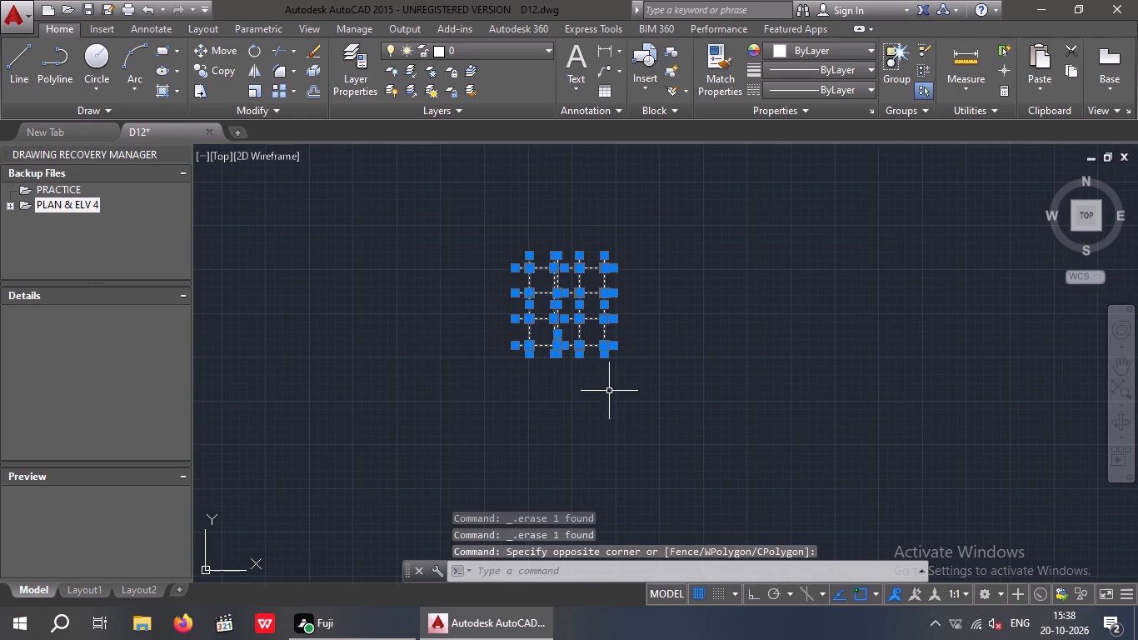
pyautogui.click(226, 50)
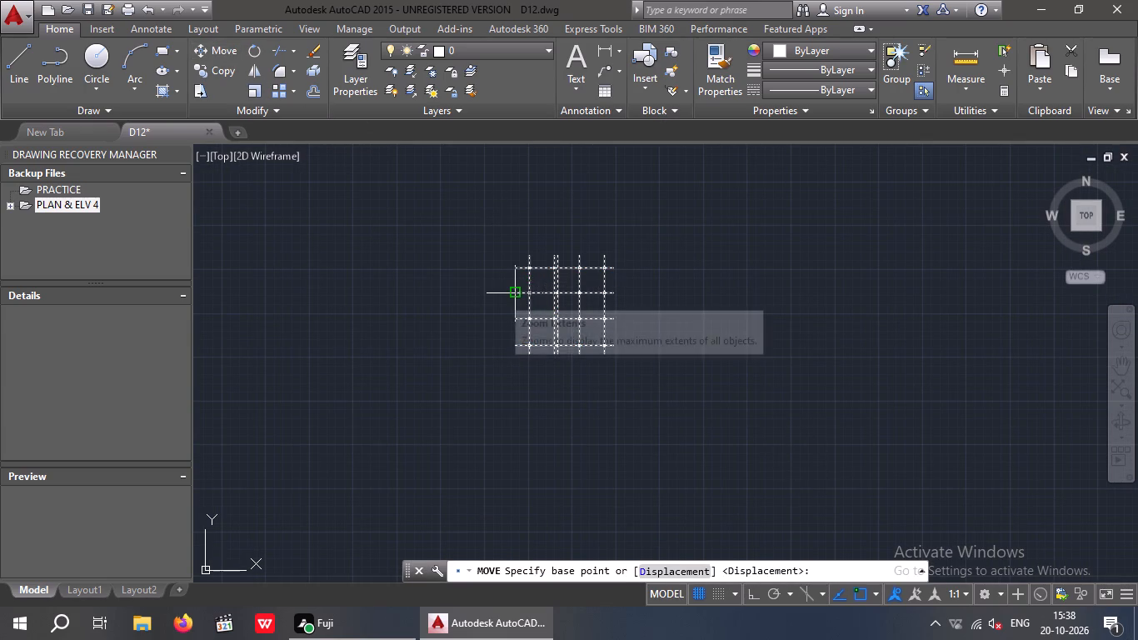
pyautogui.scroll(2, 512, 292)
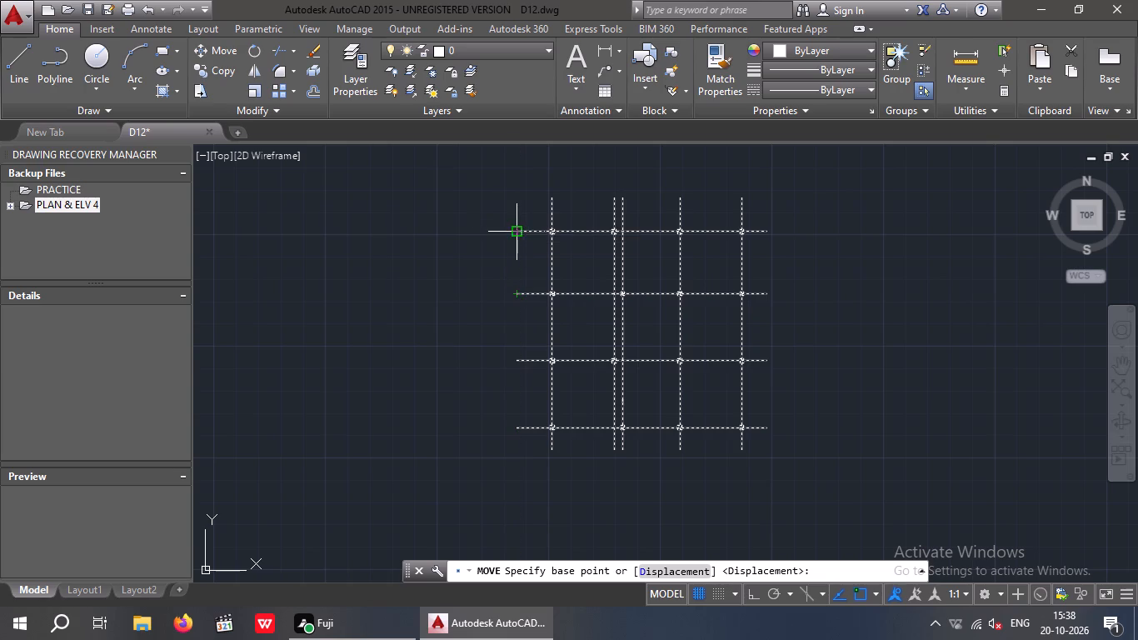
pyautogui.click(515, 232)
pyautogui.scroll(-3, 508, 230)
pyautogui.moveTo(429, 252); pyautogui.dragTo(648, 213, button='middle')
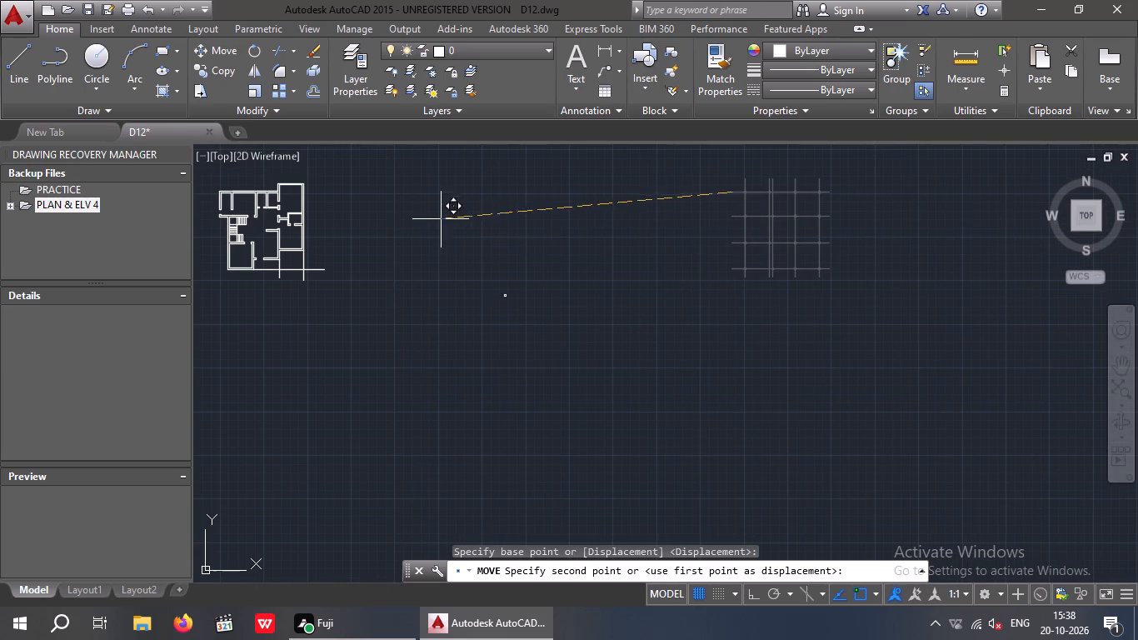
pyautogui.click(748, 592)
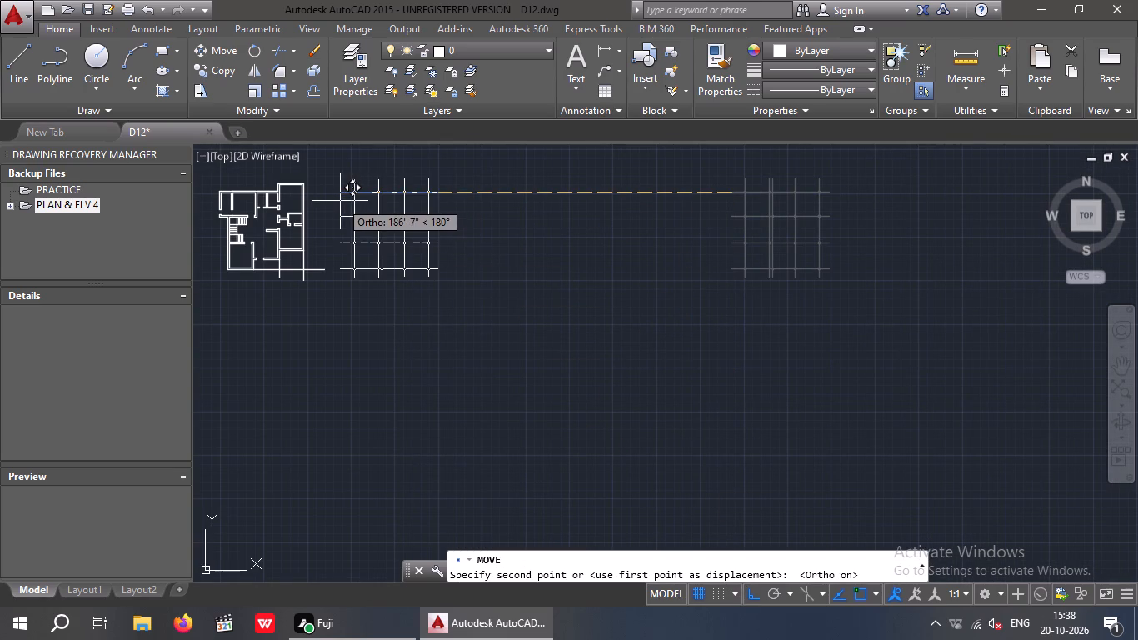
pyautogui.click(340, 201)
pyautogui.press('Escape')
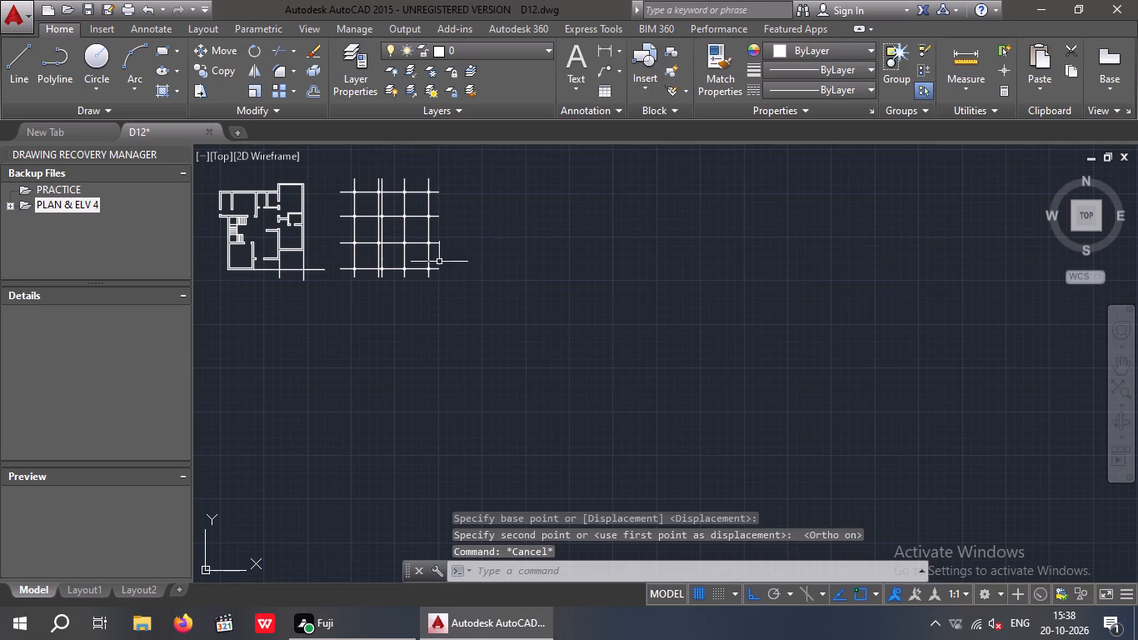
# Save the drawing.
pyautogui.scroll(2, 382, 187)
pyautogui.moveTo(547, 307); pyautogui.dragTo(673, 286, button='middle')
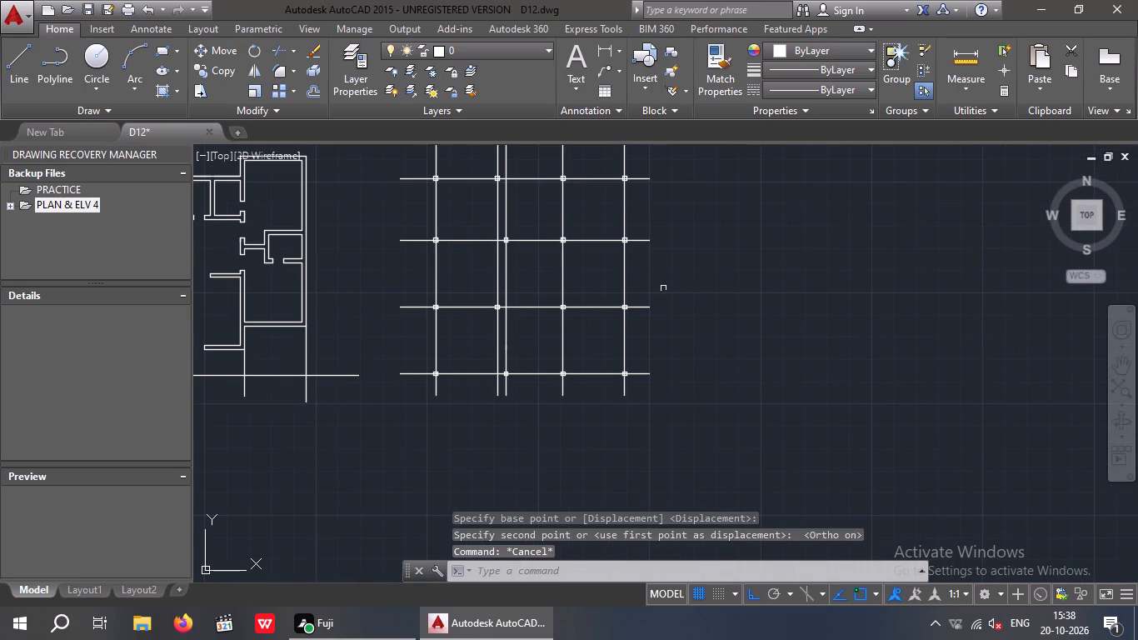
pyautogui.hotkey('ctrl', 's')
# Trim the crossing grid lines inside the first and second columns of the bottom row, using all objects as cutting edges.
pyautogui.scroll(4, 434, 407)
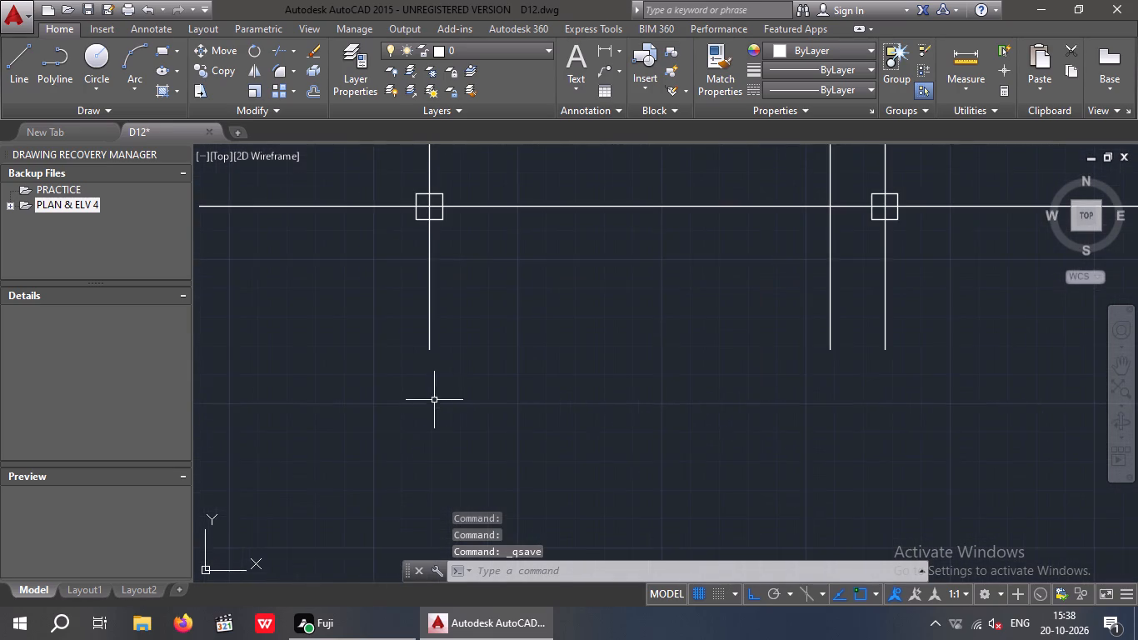
pyautogui.moveTo(434, 383); pyautogui.dragTo(457, 468, button='middle')
pyautogui.press('t')
pyautogui.write('R')
pyautogui.press('space')
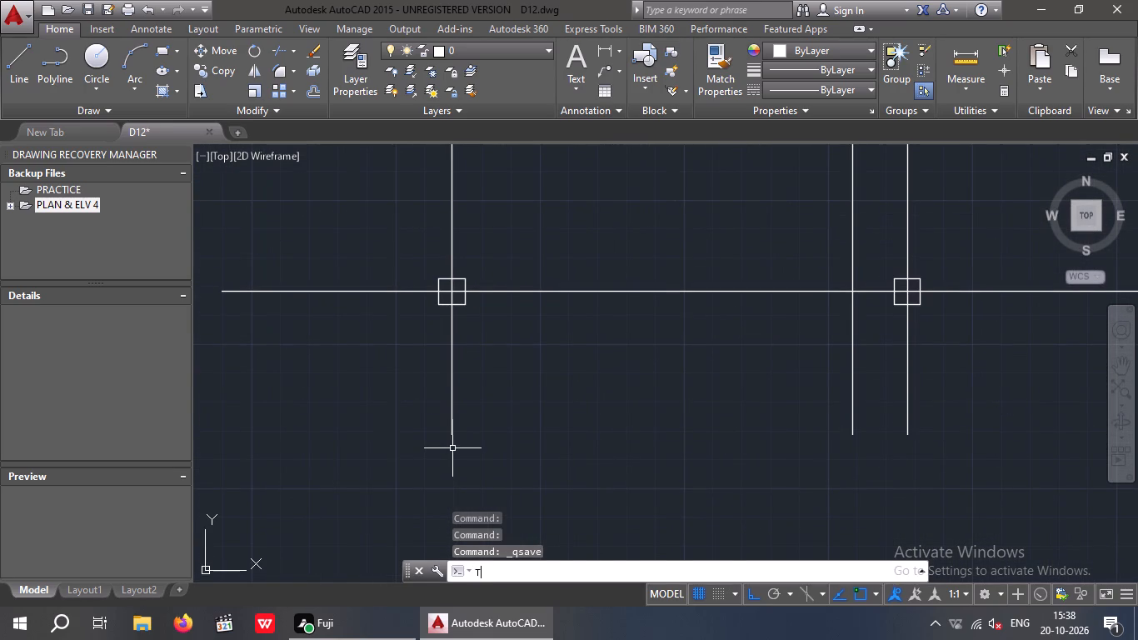
pyautogui.press('space')
pyautogui.scroll(3, 445, 291)
pyautogui.click(482, 307)
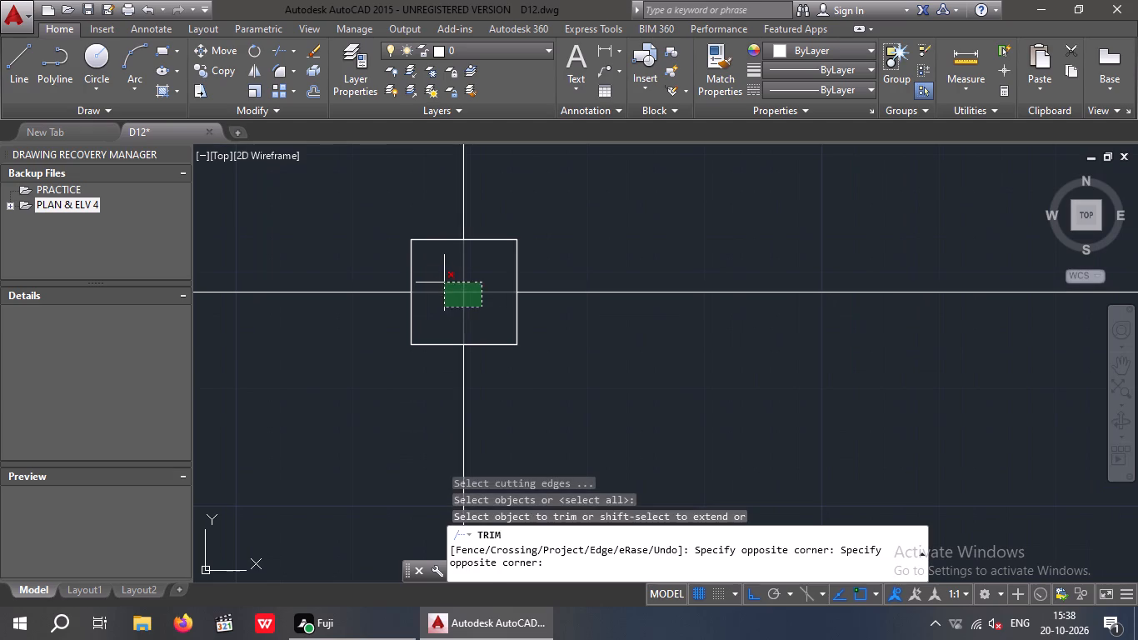
pyautogui.click(444, 282)
pyautogui.scroll(-4, 457, 277)
pyautogui.moveTo(631, 328); pyautogui.dragTo(477, 374, button='middle')
pyautogui.scroll(3, 591, 321)
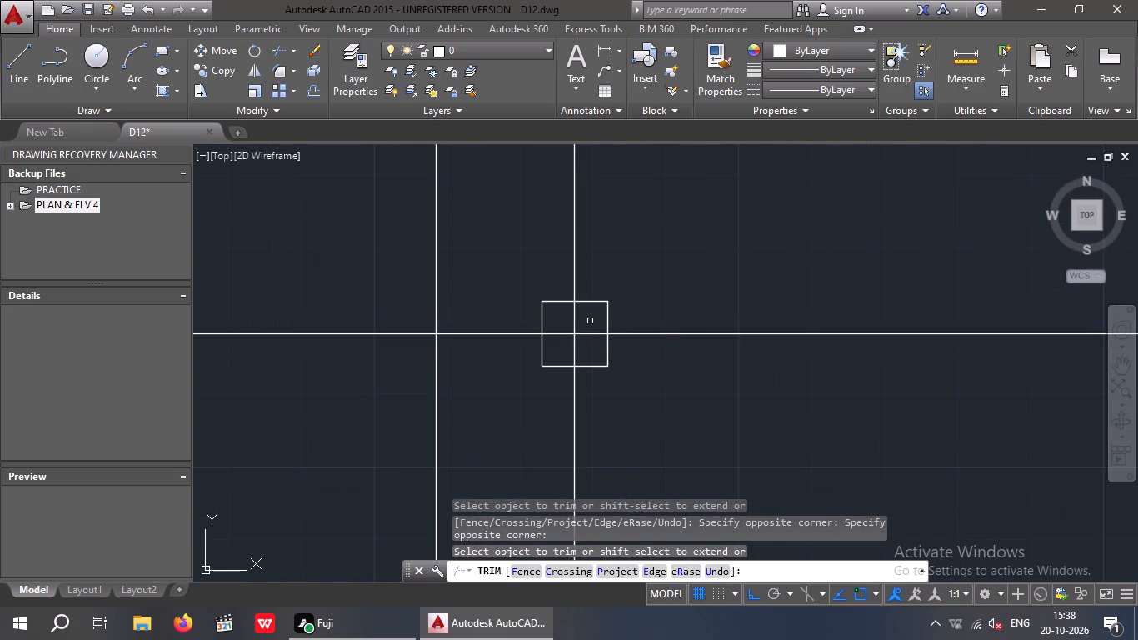
pyautogui.moveTo(585, 347); pyautogui.dragTo(577, 347)
pyautogui.click(569, 323)
# Trim the crossing grid lines inside the third and fourth columns of the bottom row.
pyautogui.scroll(-3, 569, 323)
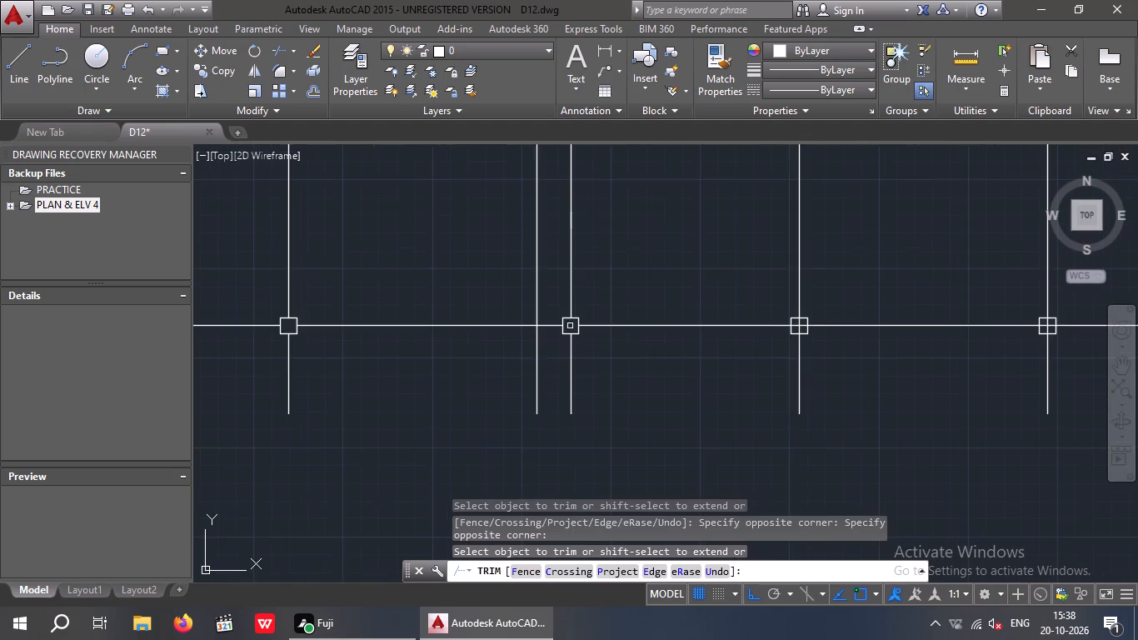
pyautogui.moveTo(683, 368); pyautogui.dragTo(425, 422, button='middle')
pyautogui.scroll(3, 525, 372)
pyautogui.scroll(2, 592, 422)
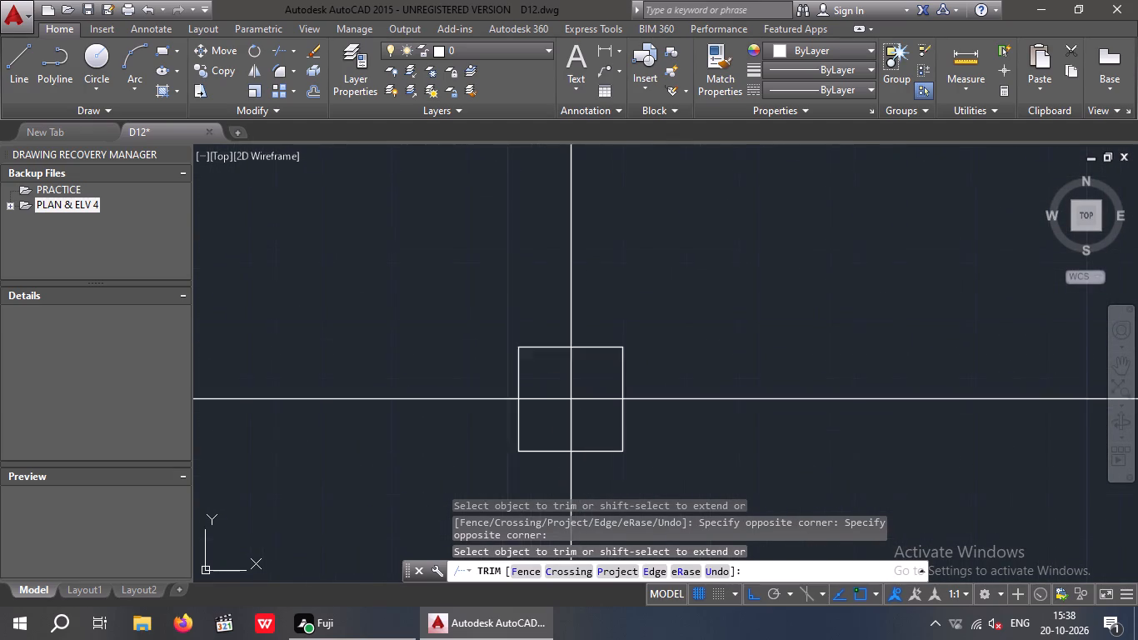
pyautogui.moveTo(591, 423); pyautogui.dragTo(568, 415)
pyautogui.click(519, 360)
pyautogui.scroll(-4, 524, 353)
pyautogui.moveTo(693, 423); pyautogui.dragTo(287, 426, button='middle')
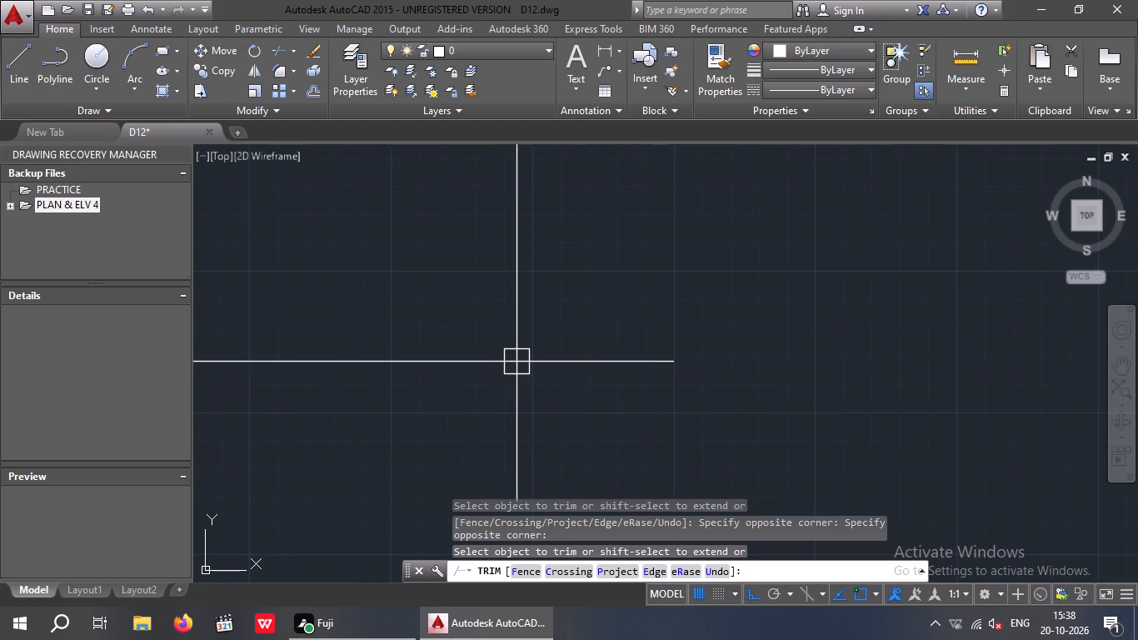
pyautogui.scroll(3, 514, 367)
pyautogui.moveTo(532, 369); pyautogui.dragTo(521, 364)
pyautogui.click(492, 332)
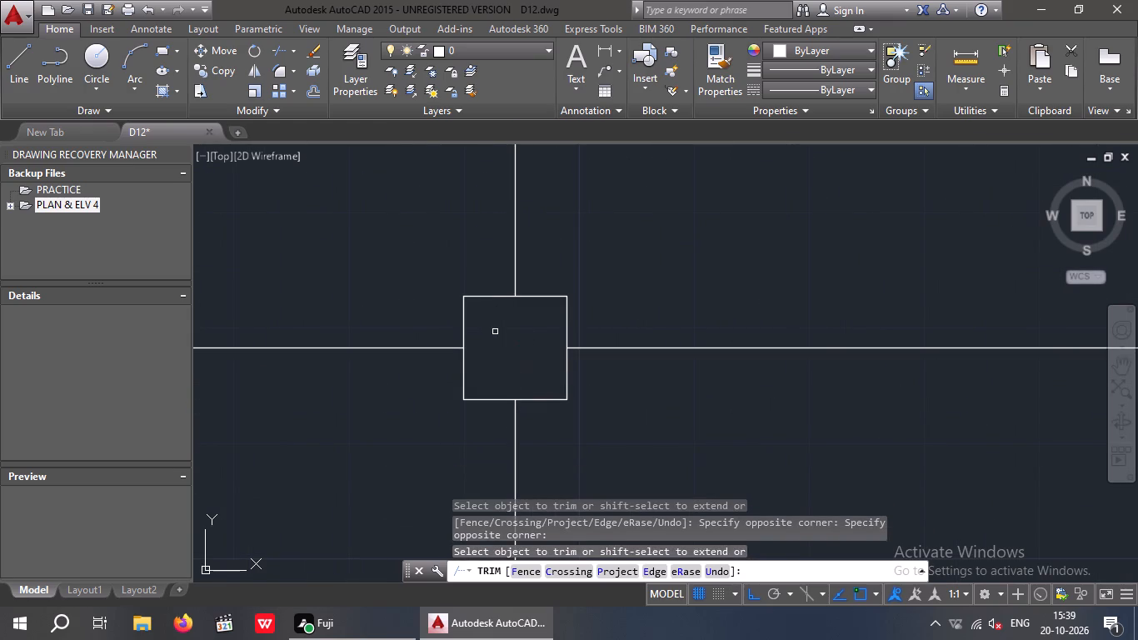
# Trim the crossing grid lines inside the fourth and third columns of the third row.
pyautogui.scroll(-3, 495, 332)
pyautogui.moveTo(577, 384); pyautogui.dragTo(598, 469, button='middle')
pyautogui.scroll(-3, 581, 404)
pyautogui.moveTo(616, 307); pyautogui.dragTo(630, 382, button='middle')
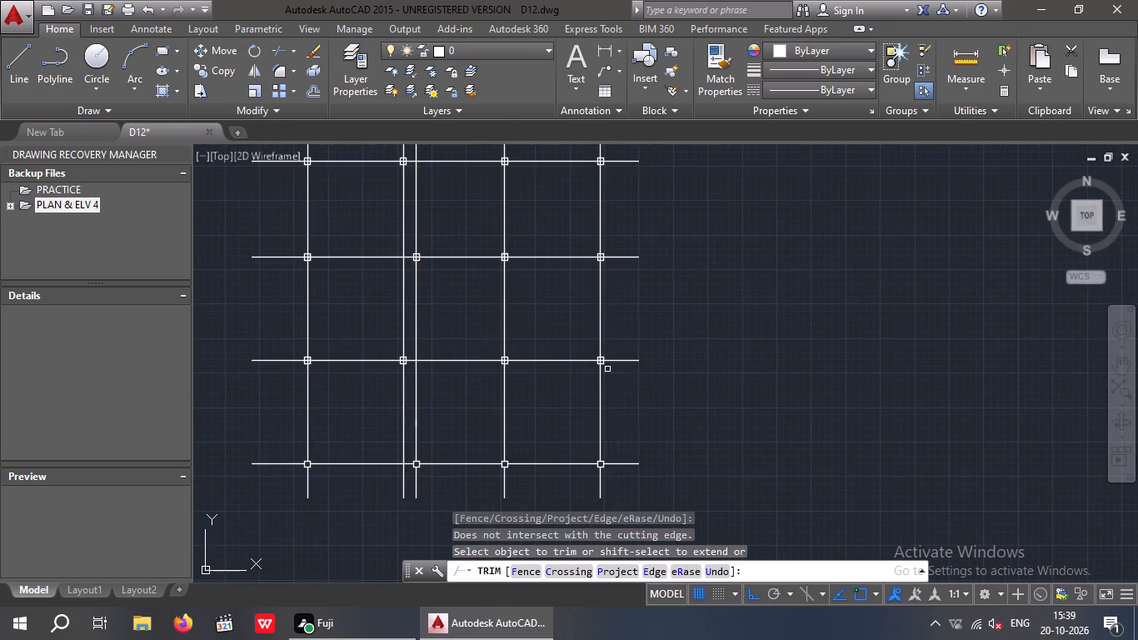
pyautogui.scroll(5, 595, 360)
pyautogui.click(631, 367)
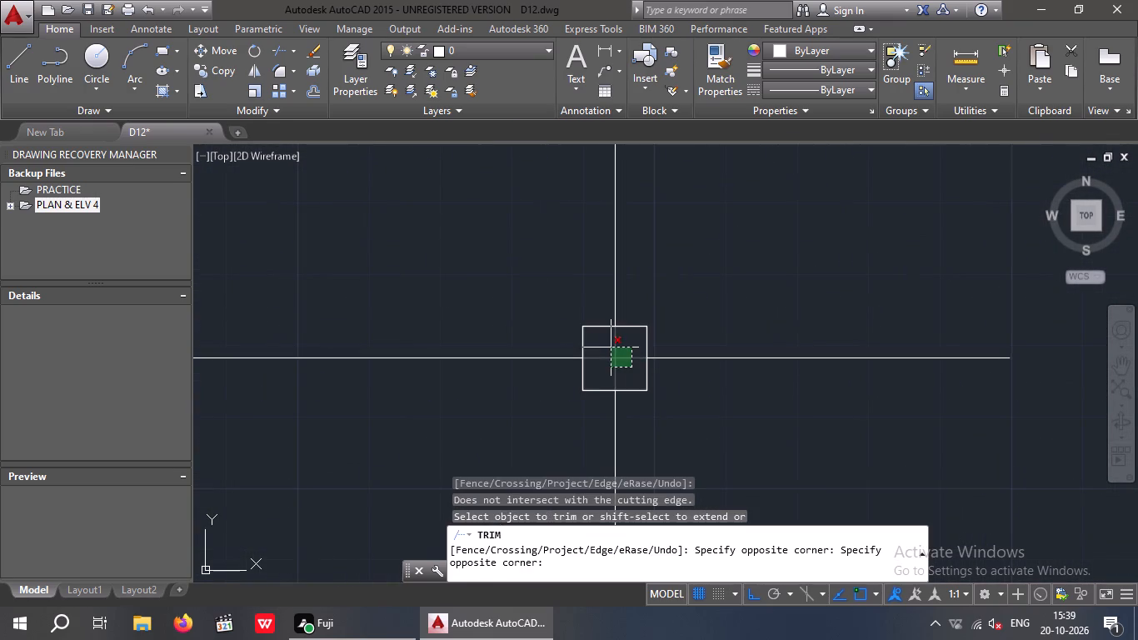
pyautogui.click(611, 347)
pyautogui.scroll(-3, 611, 347)
pyautogui.moveTo(510, 397); pyautogui.dragTo(620, 397, button='middle')
pyautogui.scroll(1, 472, 348)
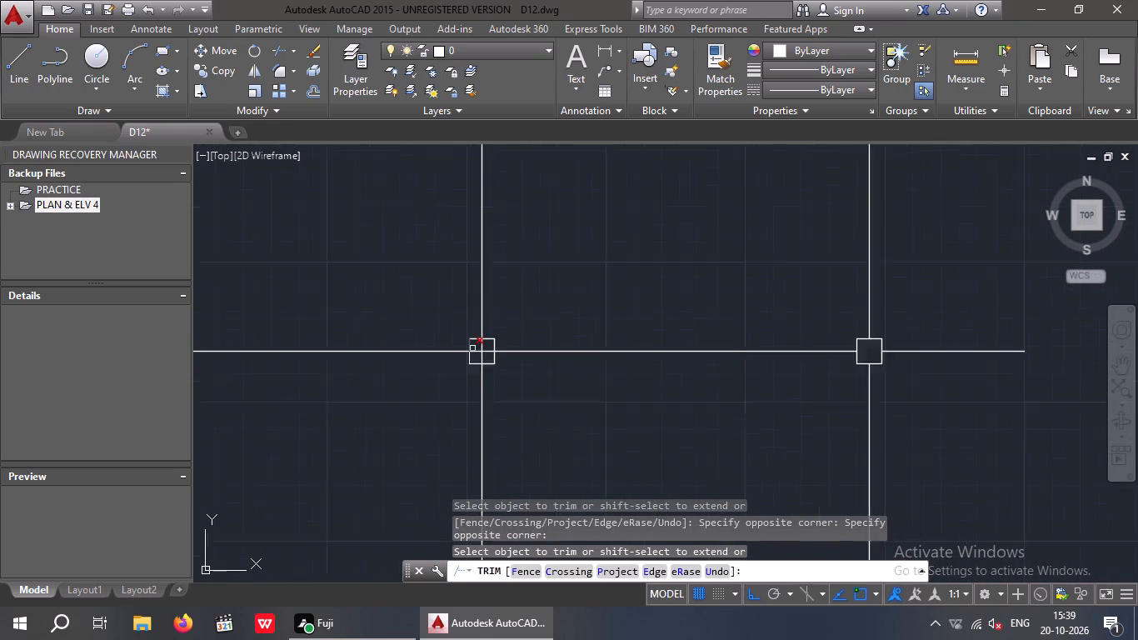
pyautogui.scroll(4, 472, 348)
pyautogui.click(486, 370)
pyautogui.click(461, 331)
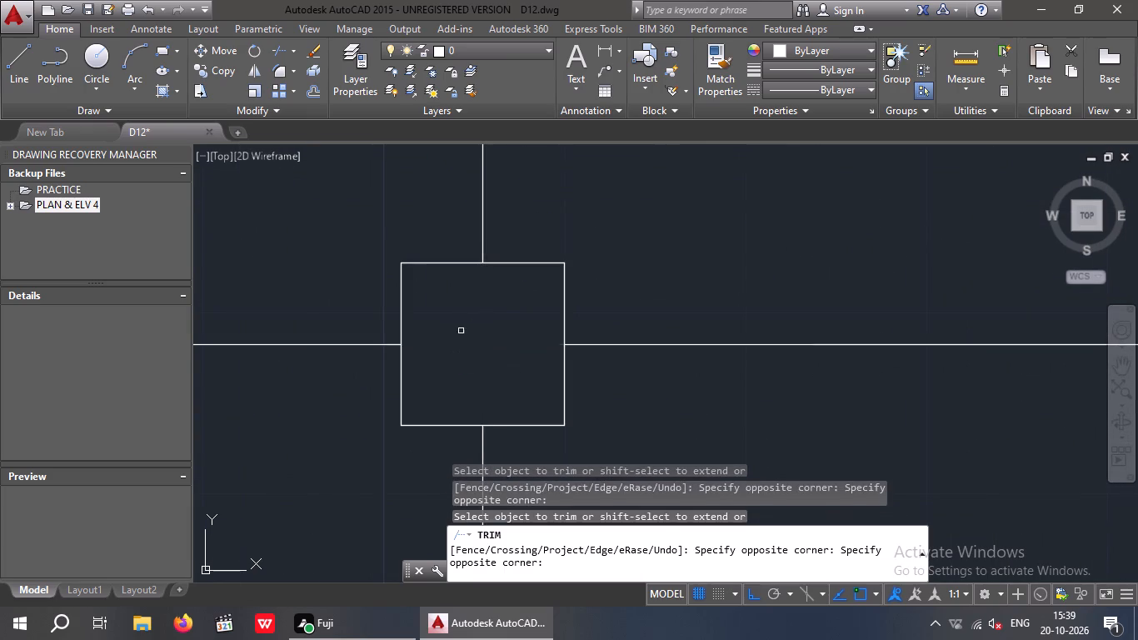
# Trim the crossing grid lines inside the second and first columns of the third row.
pyautogui.scroll(-4, 463, 332)
pyautogui.moveTo(410, 419); pyautogui.dragTo(525, 415, button='middle')
pyautogui.scroll(-2, 510, 408)
pyautogui.moveTo(437, 420); pyautogui.dragTo(516, 403, button='middle')
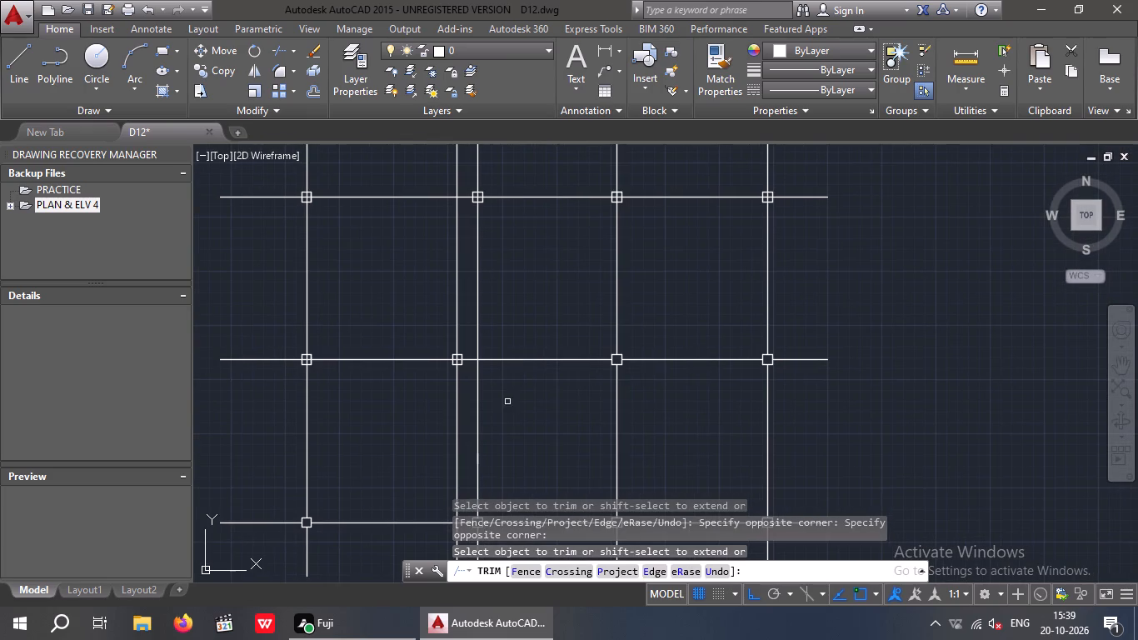
pyautogui.scroll(6, 450, 357)
pyautogui.click(477, 380)
pyautogui.click(435, 337)
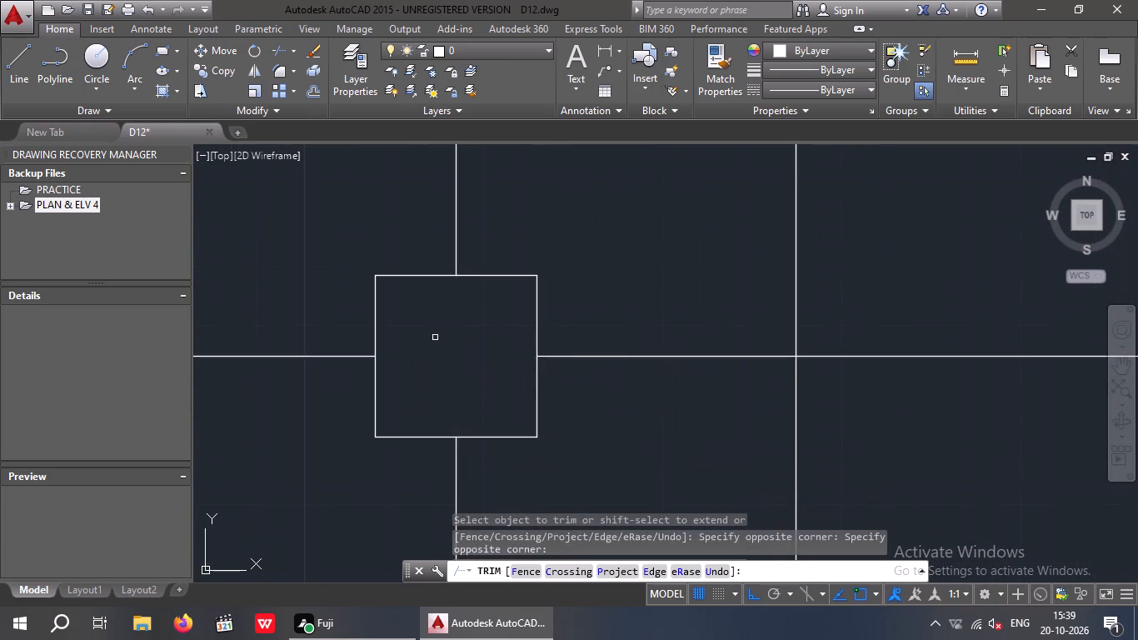
pyautogui.scroll(-3, 435, 337)
pyautogui.moveTo(377, 397); pyautogui.dragTo(485, 386, button='middle')
pyautogui.scroll(-2, 488, 387)
pyautogui.moveTo(388, 395); pyautogui.dragTo(557, 398, button='middle')
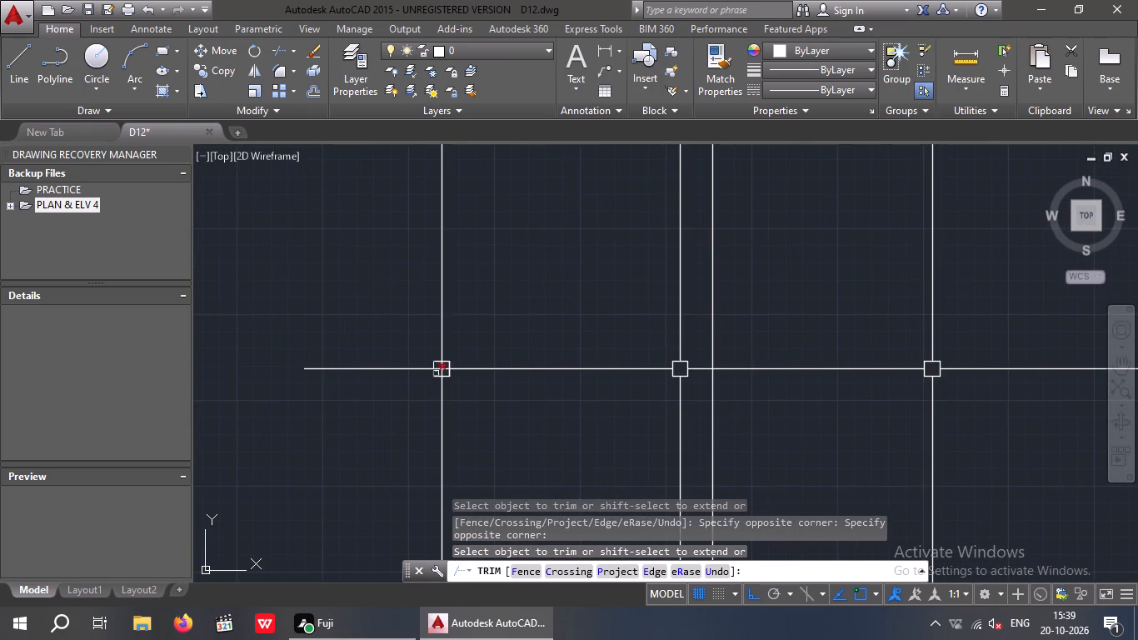
pyautogui.scroll(6, 435, 372)
pyautogui.moveTo(532, 386); pyautogui.dragTo(511, 391)
pyautogui.click(456, 330)
# Trim the crossing grid lines inside the first and second columns of the second row.
pyautogui.scroll(-4, 458, 330)
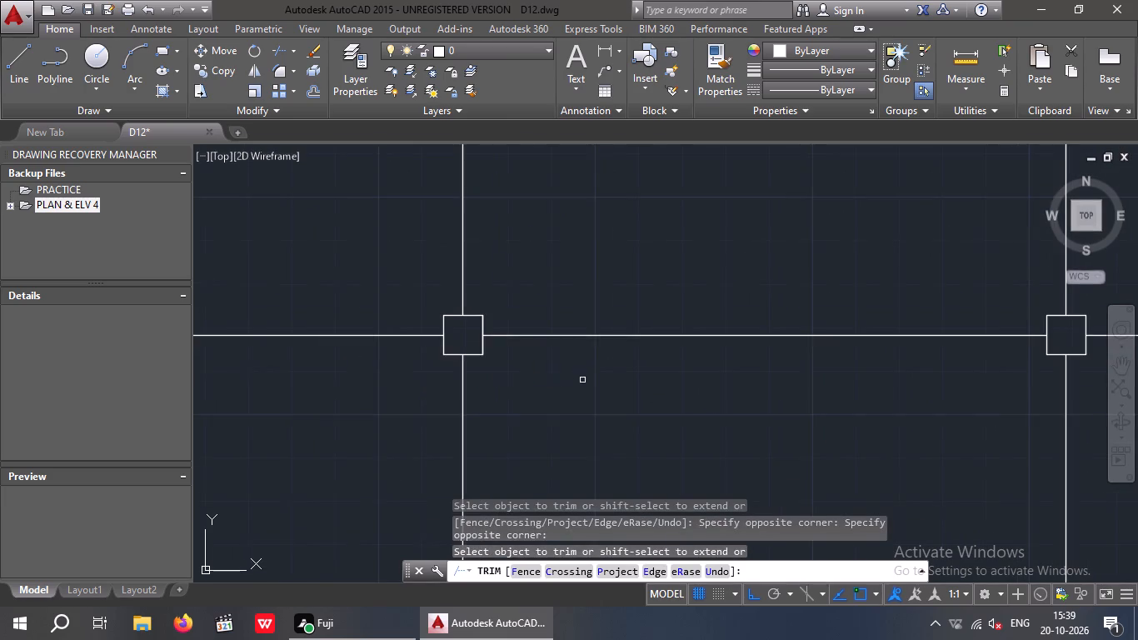
pyautogui.scroll(-2, 586, 370)
pyautogui.scroll(-1, 608, 297)
pyautogui.moveTo(607, 317); pyautogui.dragTo(577, 407, button='middle')
pyautogui.moveTo(588, 346); pyautogui.dragTo(583, 410, button='middle')
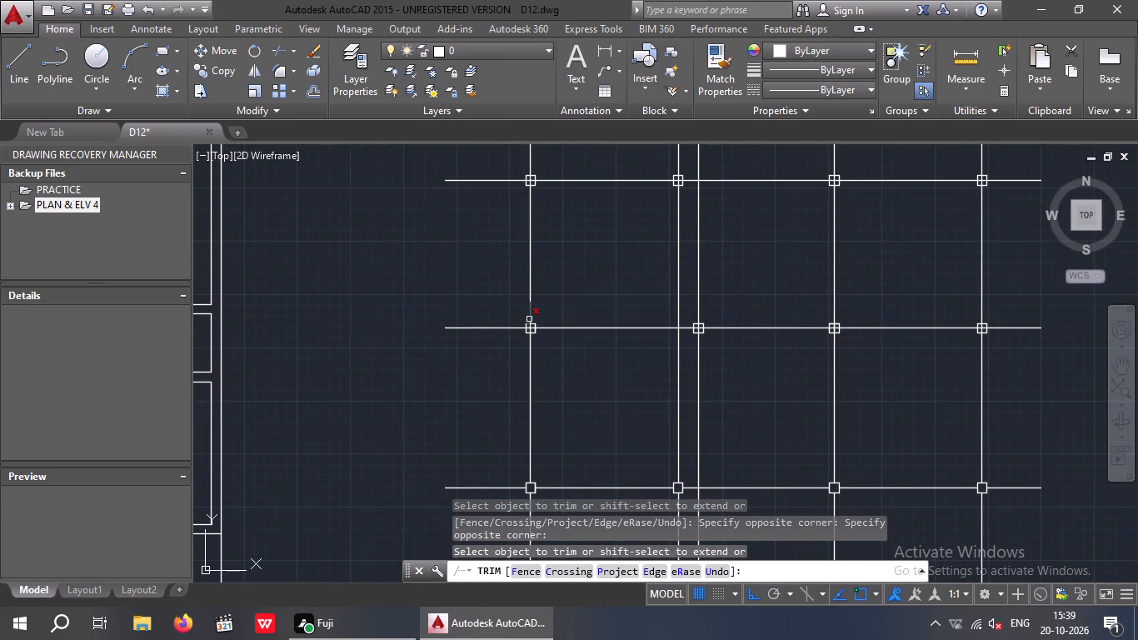
pyautogui.scroll(6, 527, 327)
pyautogui.click(552, 345)
pyautogui.click(519, 306)
pyautogui.scroll(-4, 519, 306)
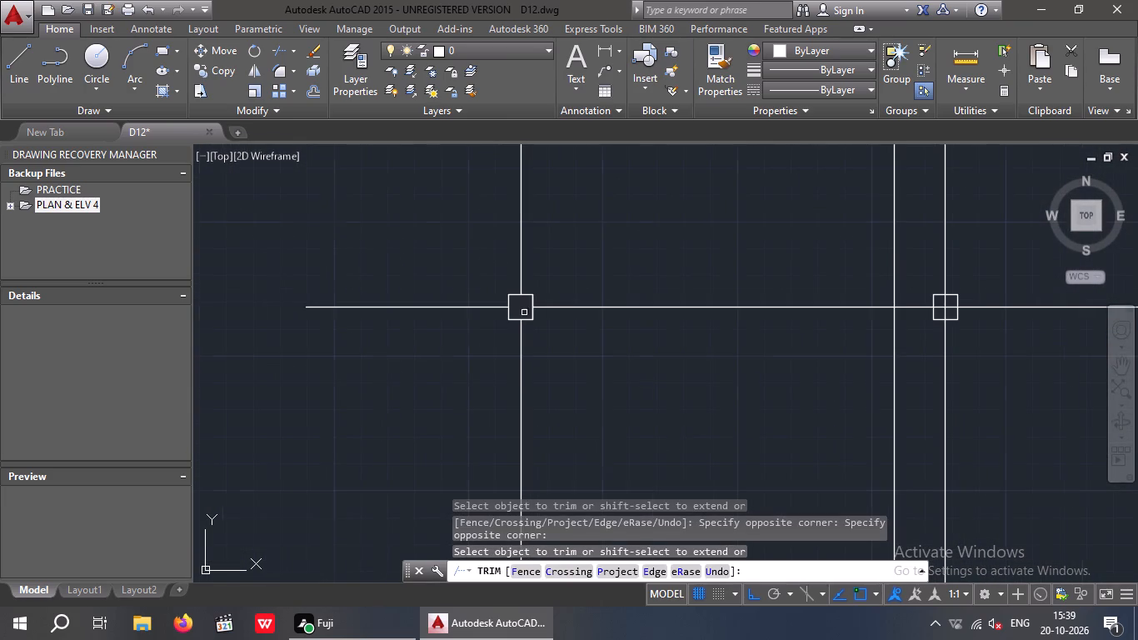
pyautogui.moveTo(652, 377); pyautogui.dragTo(348, 411, button='middle')
pyautogui.scroll(5, 640, 348)
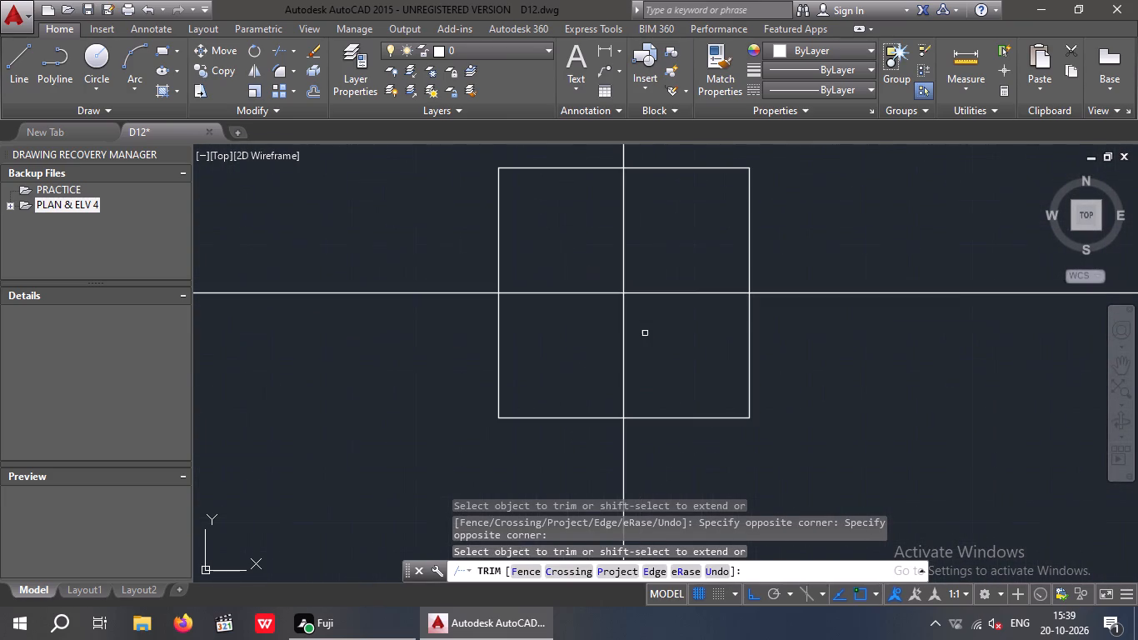
pyautogui.moveTo(672, 347); pyautogui.dragTo(651, 343)
pyautogui.click(602, 267)
# Trim the crossing grid lines inside the third column of the second row and erase the leftover vertical stub there.
pyautogui.scroll(-4, 602, 267)
pyautogui.scroll(-1, 791, 337)
pyautogui.moveTo(760, 351); pyautogui.dragTo(311, 416, button='middle')
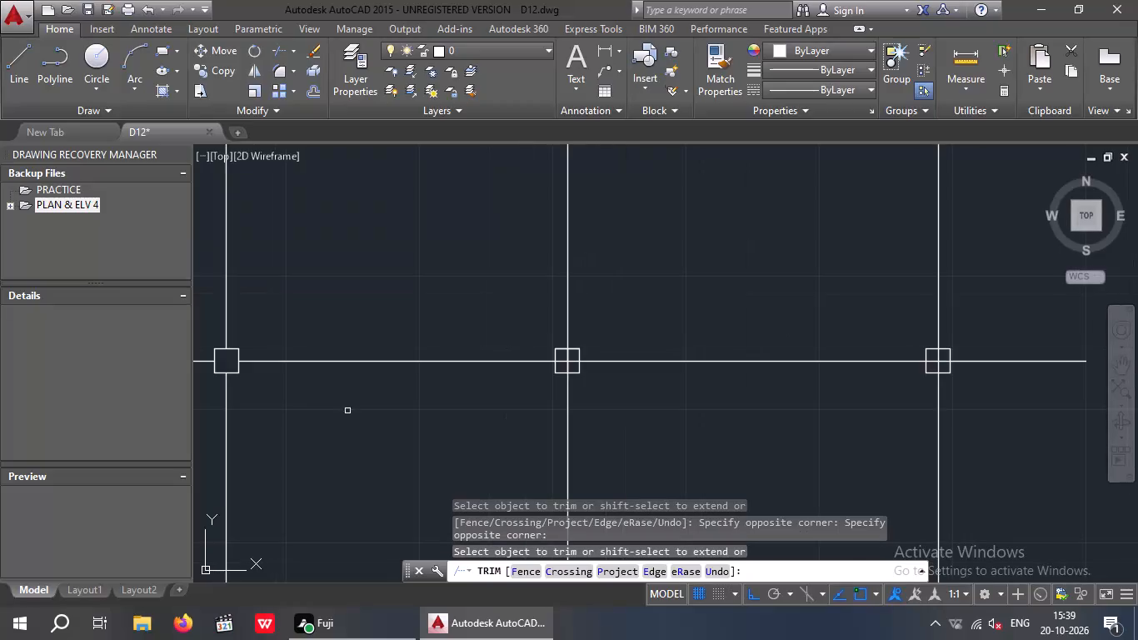
pyautogui.scroll(5, 559, 364)
pyautogui.click(624, 377)
pyautogui.click(581, 315)
pyautogui.scroll(-2, 581, 315)
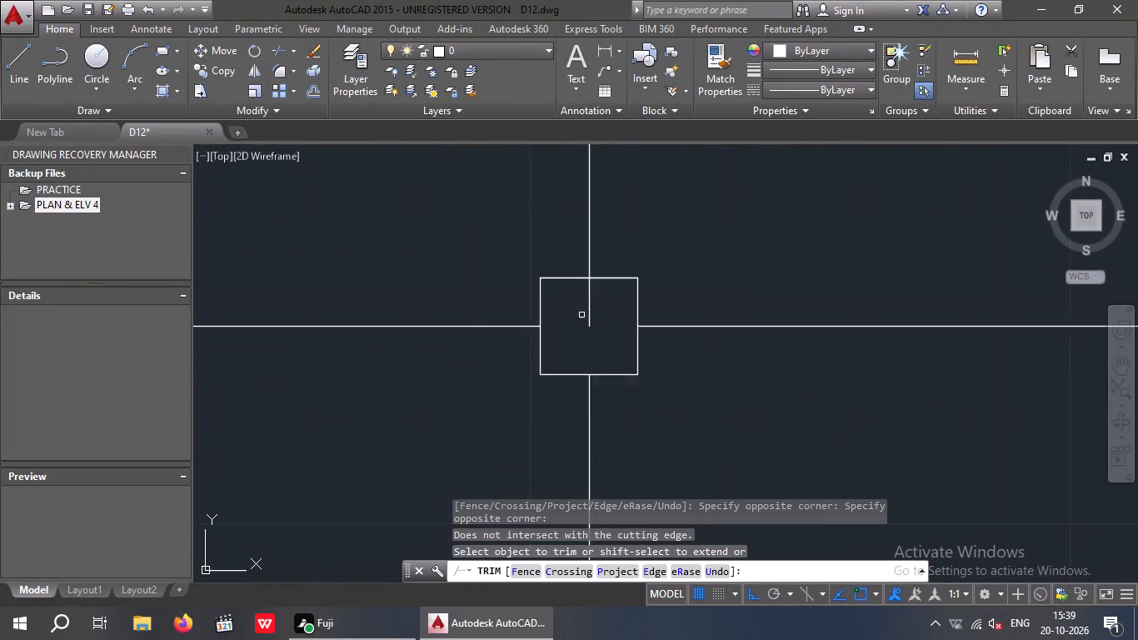
pyautogui.scroll(-1, 581, 315)
pyautogui.scroll(2, 591, 304)
pyautogui.moveTo(601, 315); pyautogui.dragTo(550, 337)
pyautogui.click(542, 341)
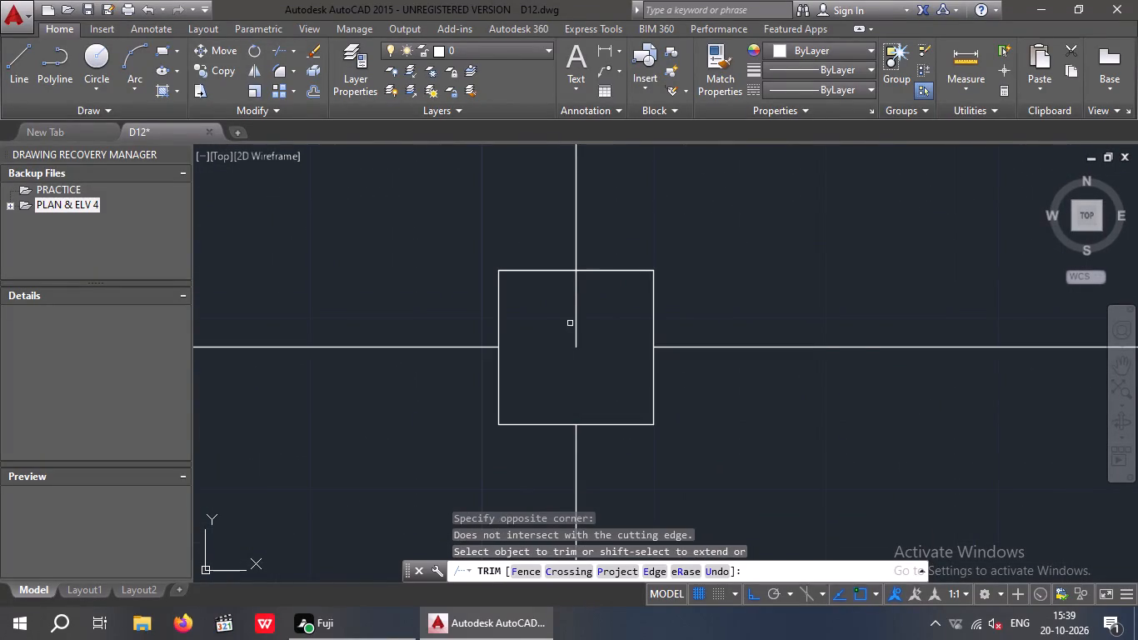
pyautogui.press('Escape')
pyautogui.click(575, 318)
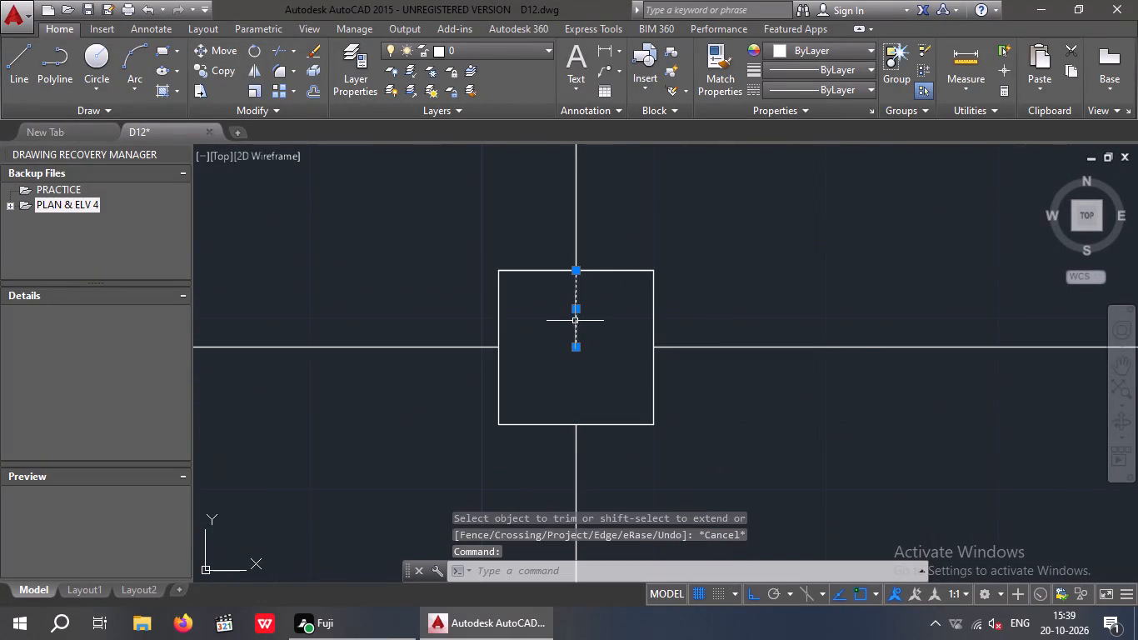
pyautogui.press('Delete')
# Trim the crossing grid lines inside the fourth column of the second row.
pyautogui.scroll(-3, 573, 321)
pyautogui.moveTo(739, 368); pyautogui.dragTo(517, 398, button='middle')
pyautogui.scroll(-3, 550, 367)
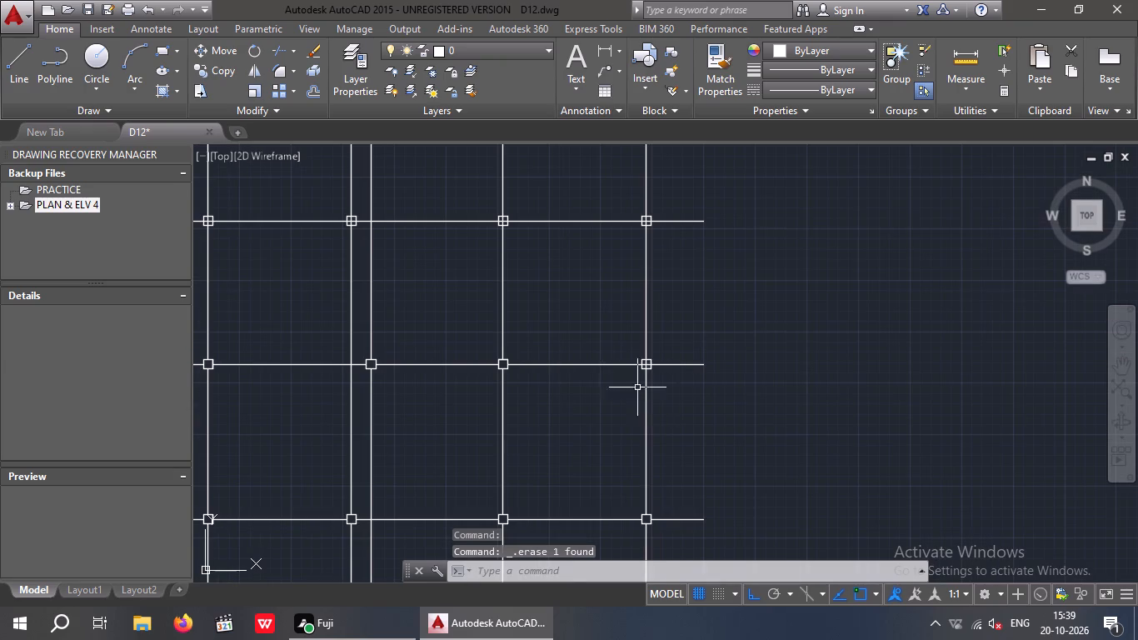
pyautogui.scroll(4, 641, 367)
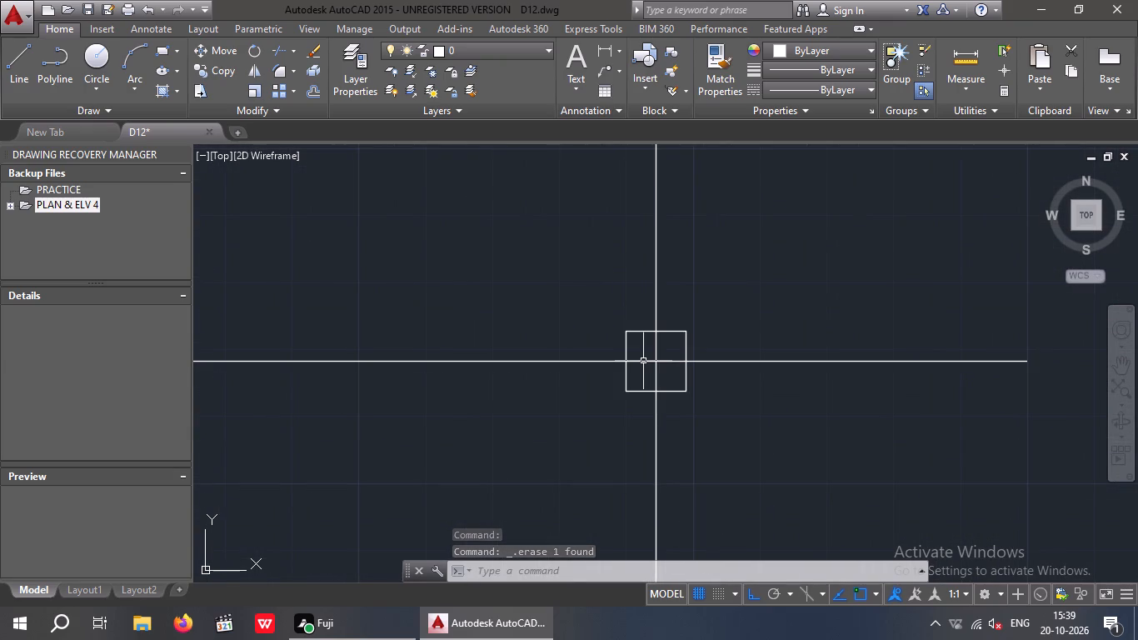
pyautogui.write('TR')
pyautogui.press('space')
pyautogui.press('space')
pyautogui.click(666, 372)
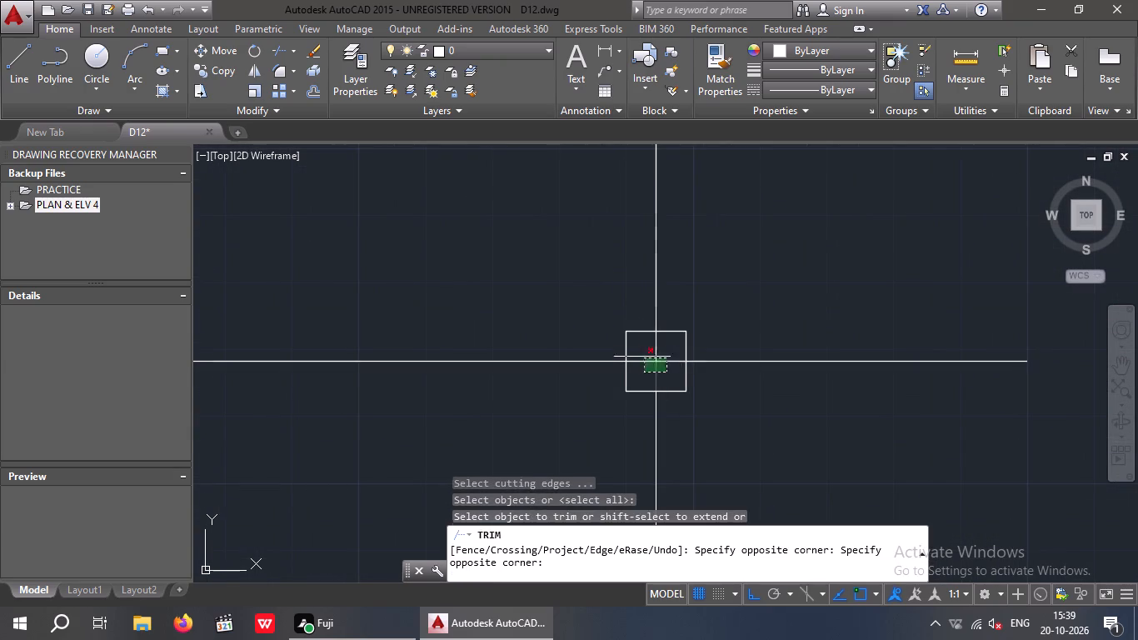
pyautogui.click(648, 350)
# Trim the crossing grid lines inside the fourth and third columns of the top row.
pyautogui.scroll(-4, 651, 349)
pyautogui.moveTo(563, 318); pyautogui.dragTo(567, 422, button='middle')
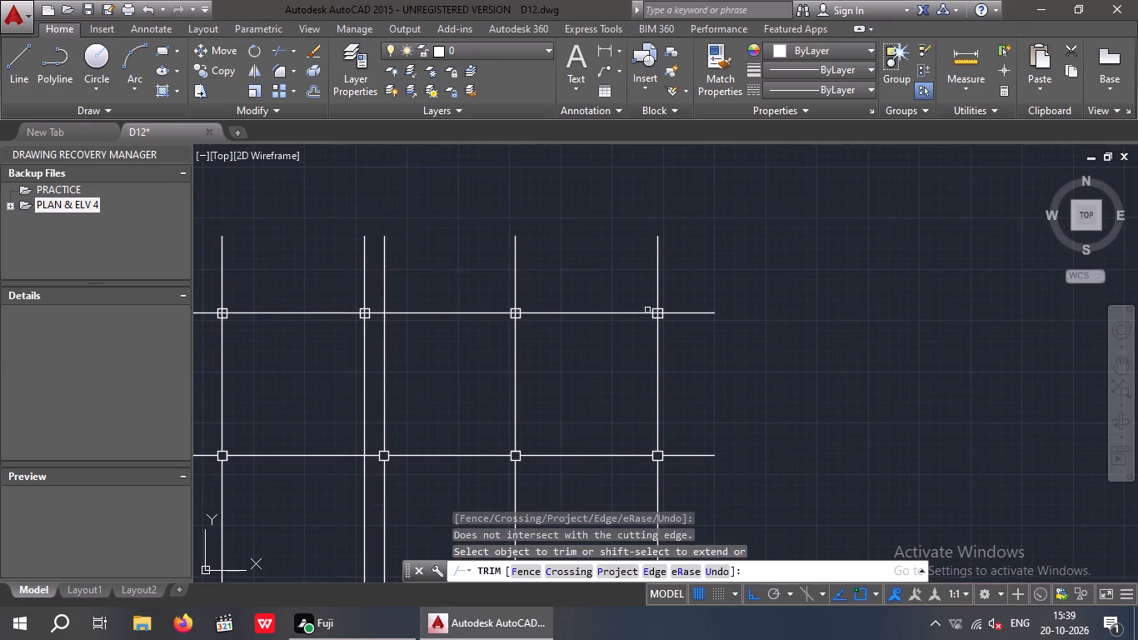
pyautogui.scroll(5, 657, 310)
pyautogui.click(645, 371)
pyautogui.click(622, 326)
pyautogui.scroll(-2, 624, 326)
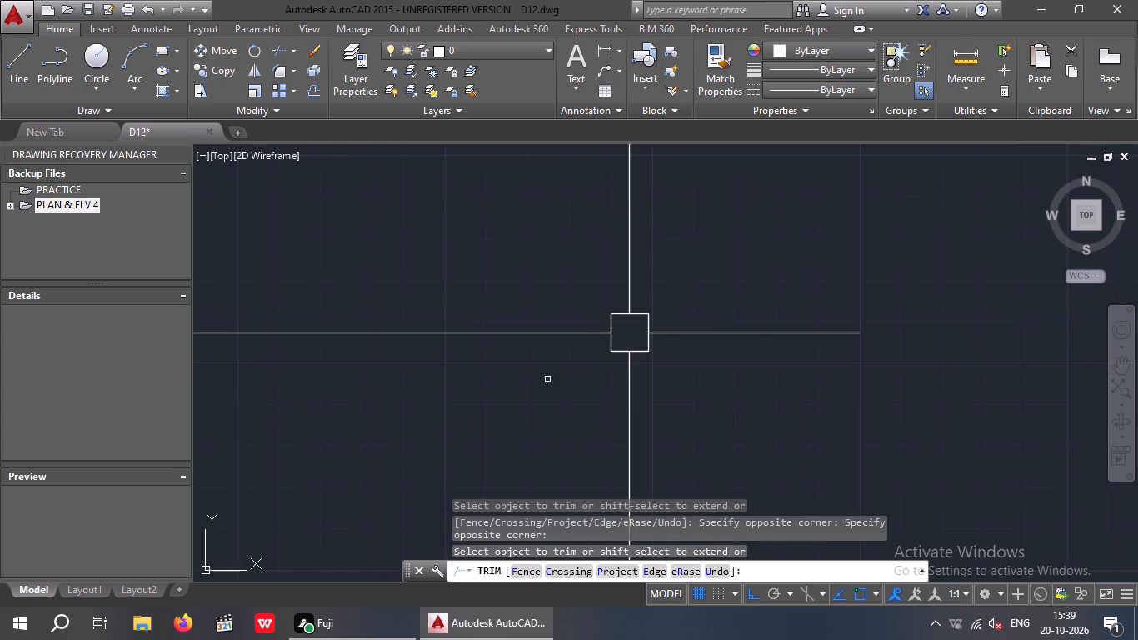
pyautogui.moveTo(513, 390); pyautogui.dragTo(586, 381, button='middle')
pyautogui.scroll(-2, 592, 381)
pyautogui.moveTo(492, 391); pyautogui.dragTo(634, 397, button='middle')
pyautogui.scroll(3, 552, 367)
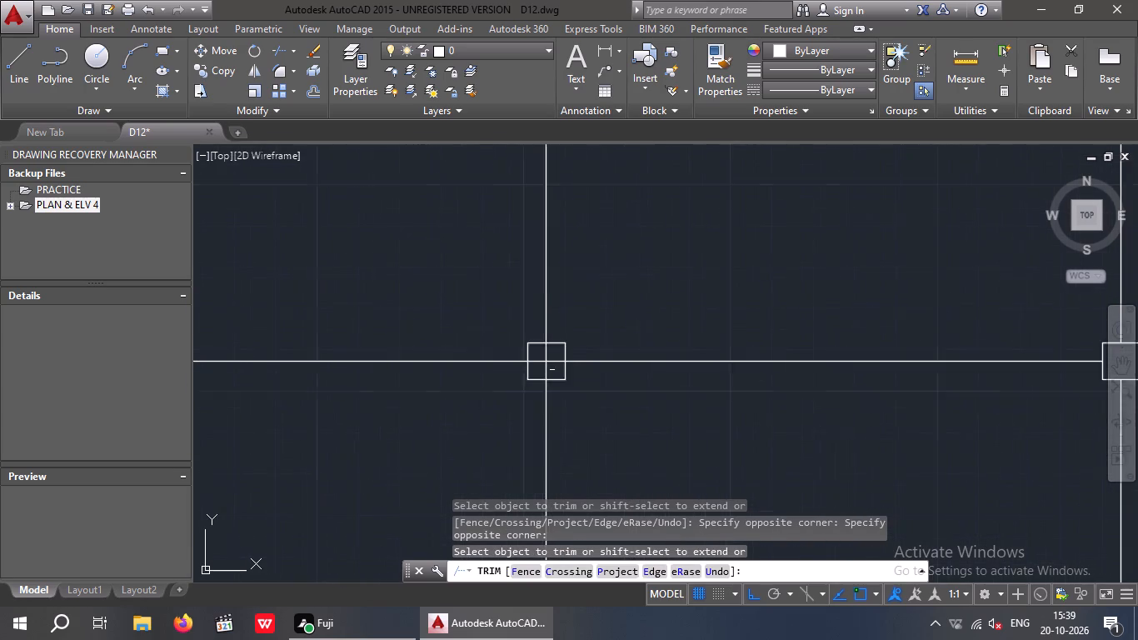
pyautogui.scroll(2, 552, 367)
pyautogui.click(547, 379)
pyautogui.click(494, 325)
pyautogui.scroll(-3, 502, 327)
# Trim the crossing grid lines inside the second and first columns of the top row and end the Trim command.
pyautogui.moveTo(584, 397); pyautogui.dragTo(730, 410, button='middle')
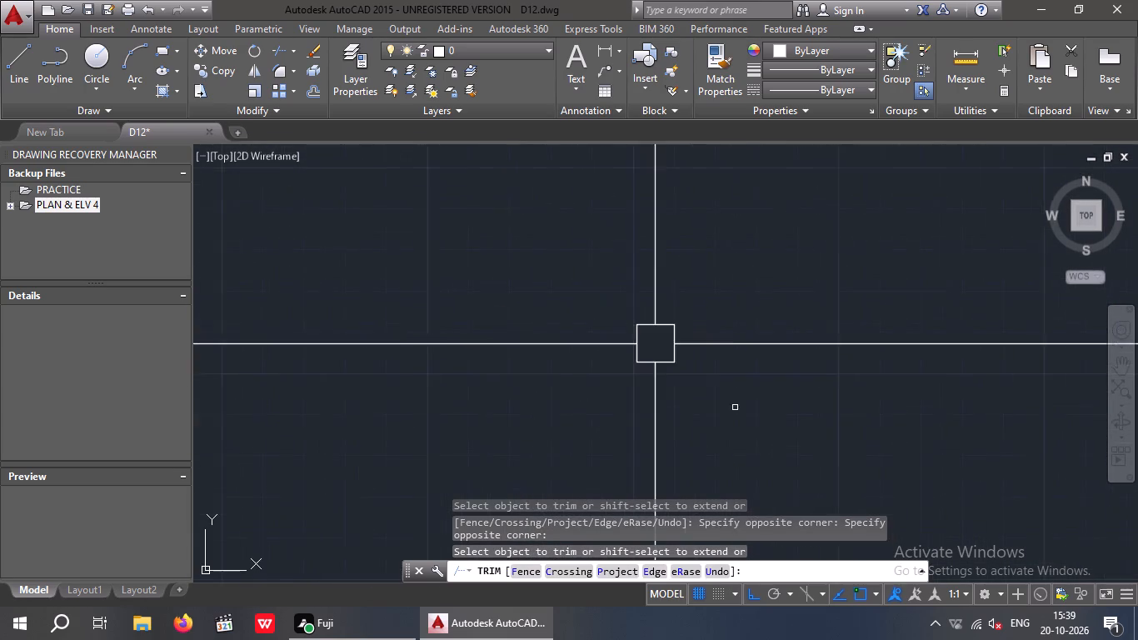
pyautogui.scroll(-2, 735, 407)
pyautogui.scroll(6, 460, 379)
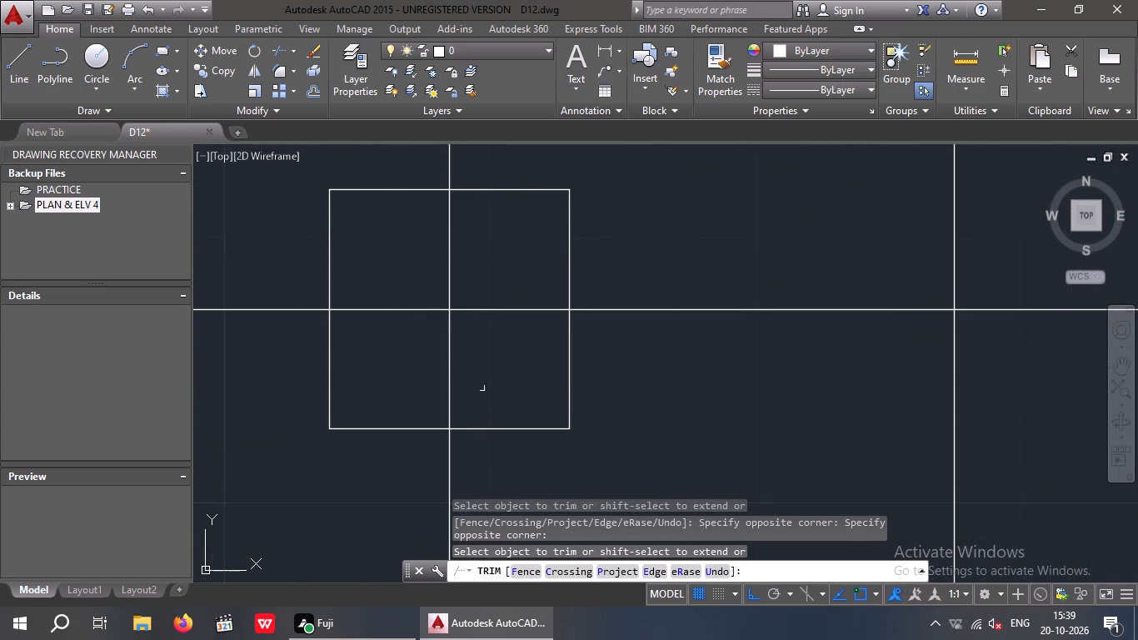
pyautogui.moveTo(482, 388); pyautogui.dragTo(466, 360)
pyautogui.click(417, 287)
pyautogui.scroll(-3, 418, 287)
pyautogui.moveTo(364, 394); pyautogui.dragTo(483, 399, button='middle')
pyautogui.scroll(-3, 479, 391)
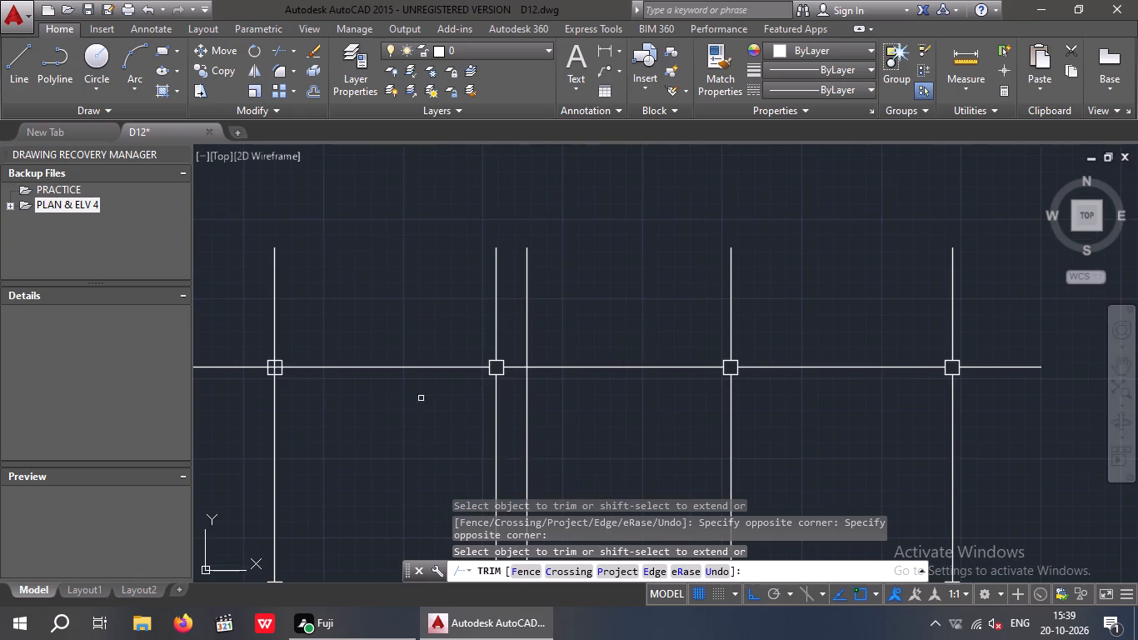
pyautogui.moveTo(384, 400); pyautogui.dragTo(566, 412, button='middle')
pyautogui.scroll(7, 455, 381)
pyautogui.click(472, 407)
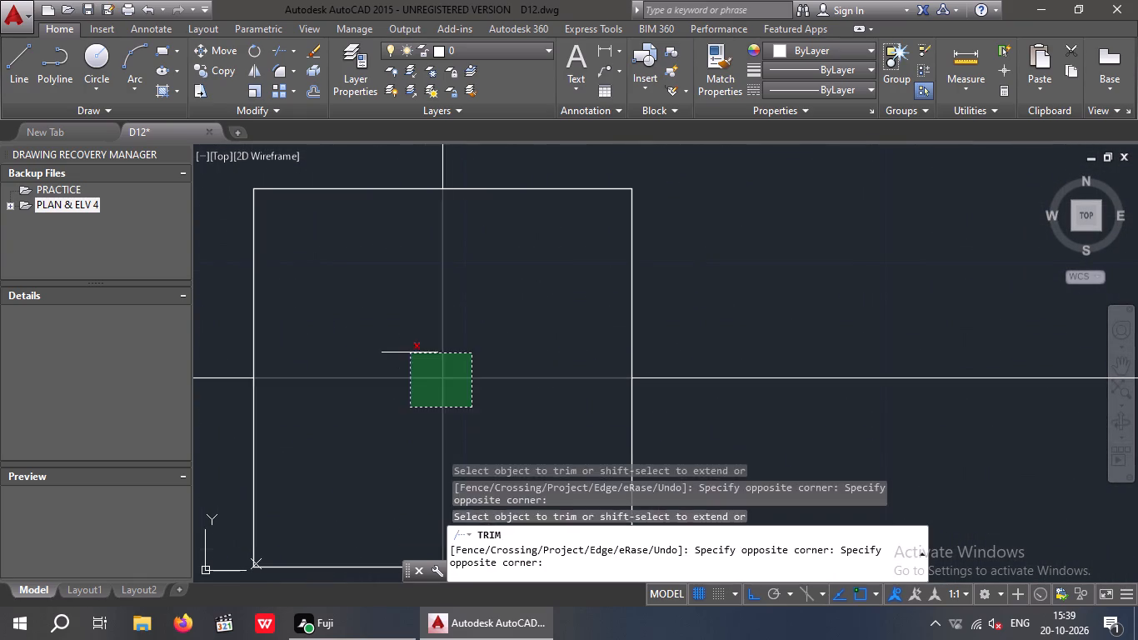
pyautogui.click(410, 352)
pyautogui.scroll(-6, 419, 349)
pyautogui.moveTo(535, 386); pyautogui.dragTo(531, 376, button='middle')
pyautogui.press('Escape')
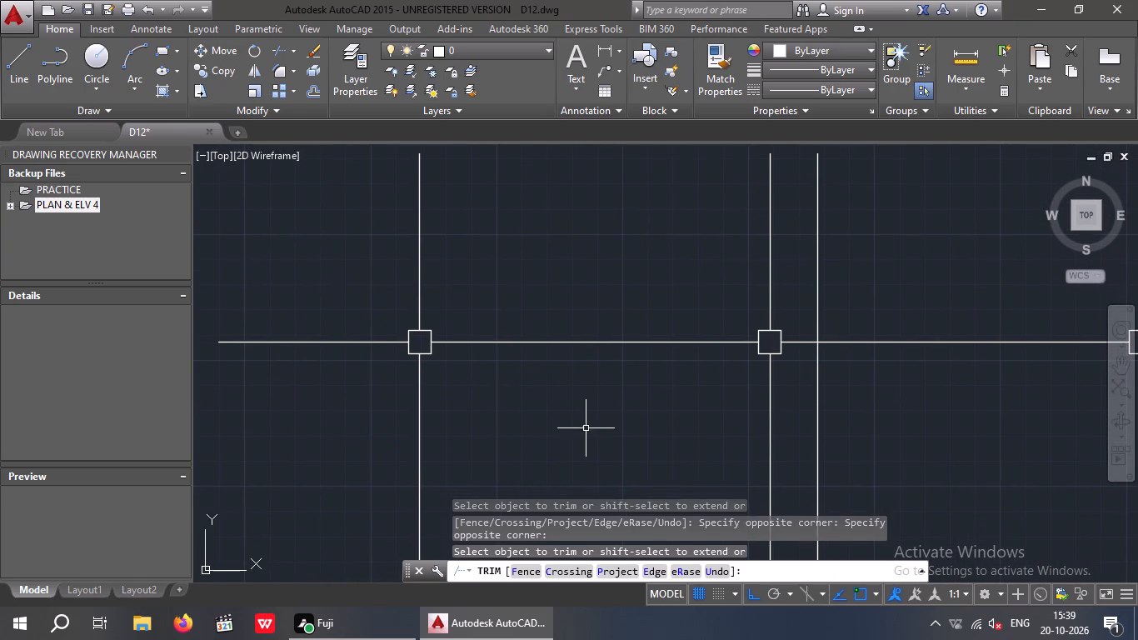
pyautogui.press('Escape')
# Select all four edges of the first column in the top row, leaving its grid lines unselected.
pyautogui.moveTo(541, 415); pyautogui.dragTo(523, 376, button='middle')
pyautogui.scroll(5, 397, 277)
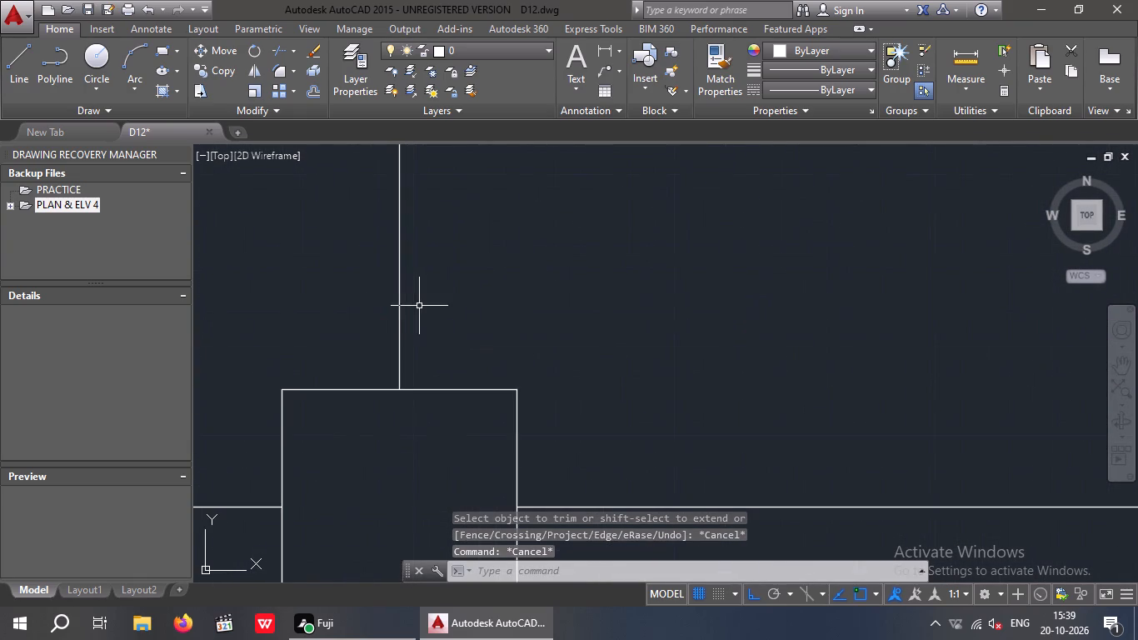
pyautogui.moveTo(613, 427); pyautogui.dragTo(559, 415)
pyautogui.click(467, 346)
pyautogui.scroll(-3, 482, 322)
pyautogui.scroll(2, 429, 416)
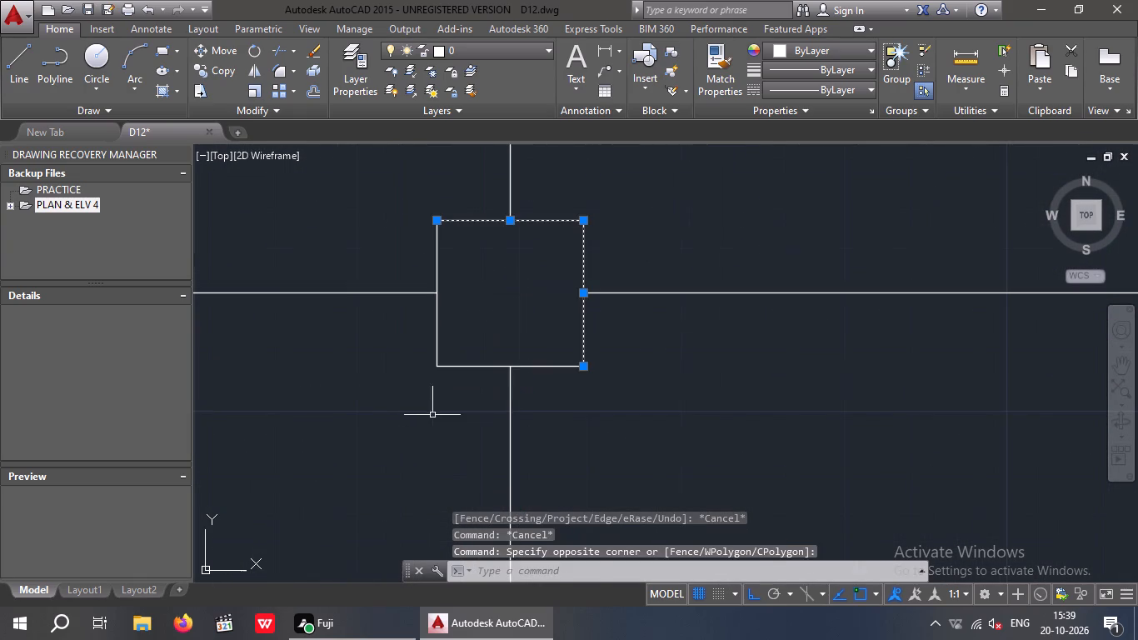
pyautogui.moveTo(456, 422); pyautogui.dragTo(449, 410)
pyautogui.click(405, 332)
pyautogui.scroll(-3, 405, 332)
pyautogui.scroll(-2, 559, 347)
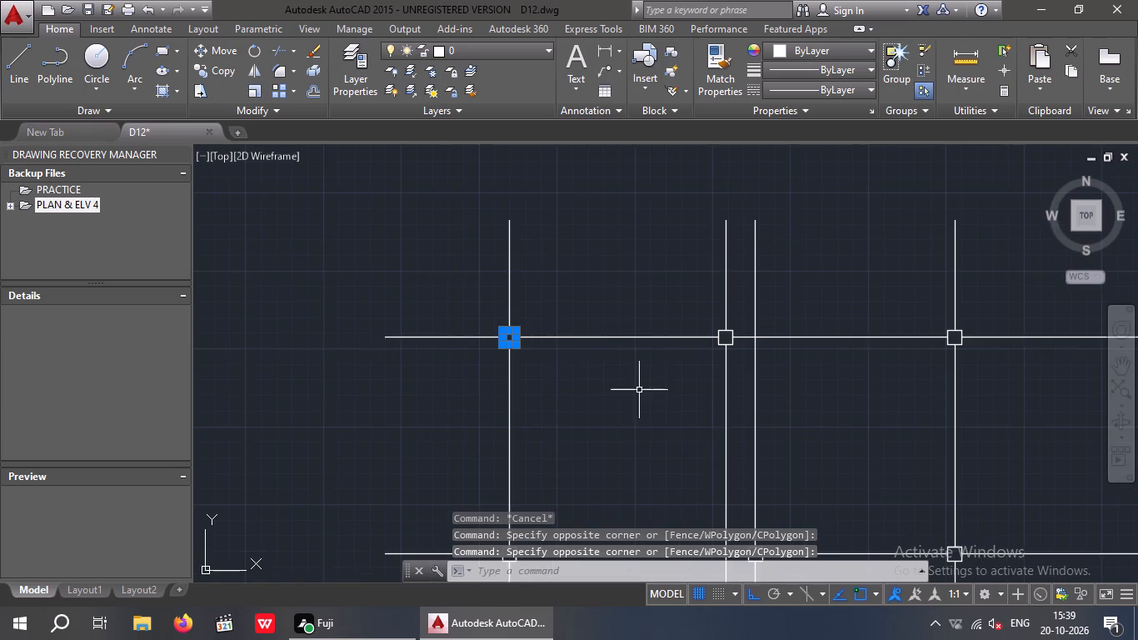
# Add the four edges of the top row's second column to the selection.
pyautogui.moveTo(639, 390); pyautogui.dragTo(372, 398, button='middle')
pyautogui.scroll(5, 444, 340)
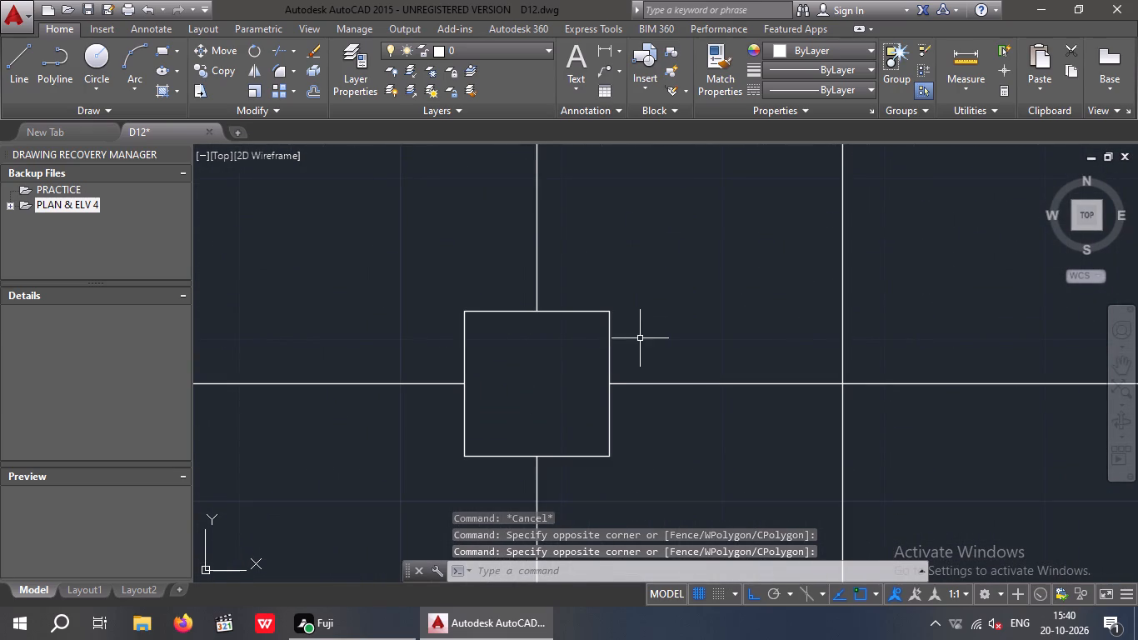
pyautogui.click(640, 338)
pyautogui.click(587, 284)
pyautogui.scroll(-3, 587, 284)
pyautogui.scroll(3, 546, 341)
pyautogui.click(616, 330)
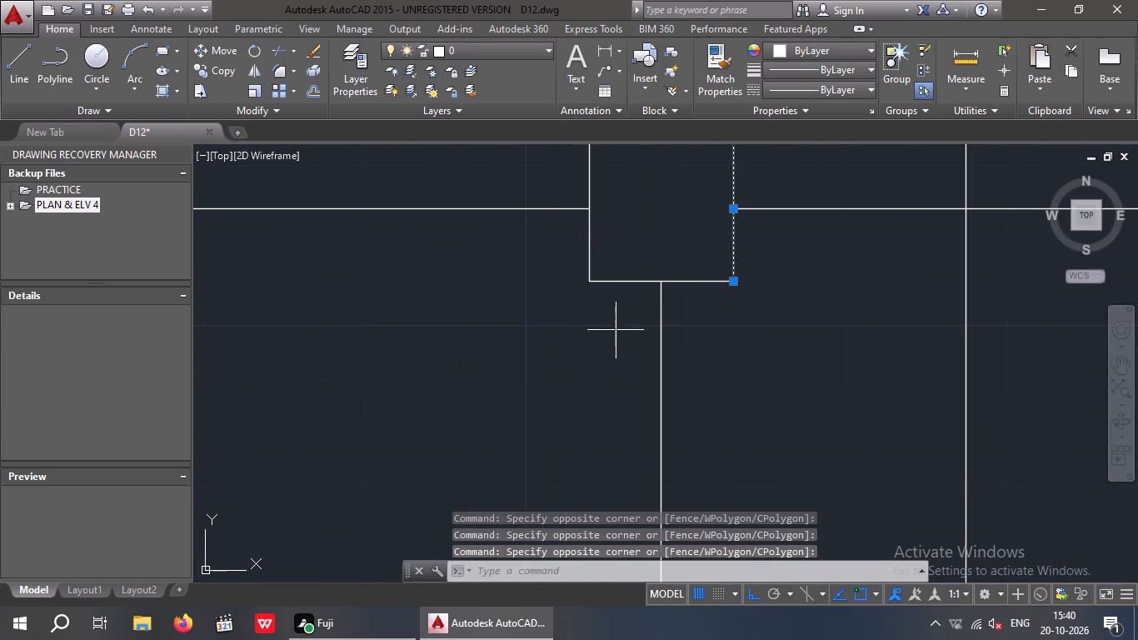
pyautogui.click(559, 245)
# Add the four edges of the top row's third column to the selection.
pyautogui.scroll(-4, 557, 250)
pyautogui.scroll(-2, 700, 317)
pyautogui.scroll(3, 808, 286)
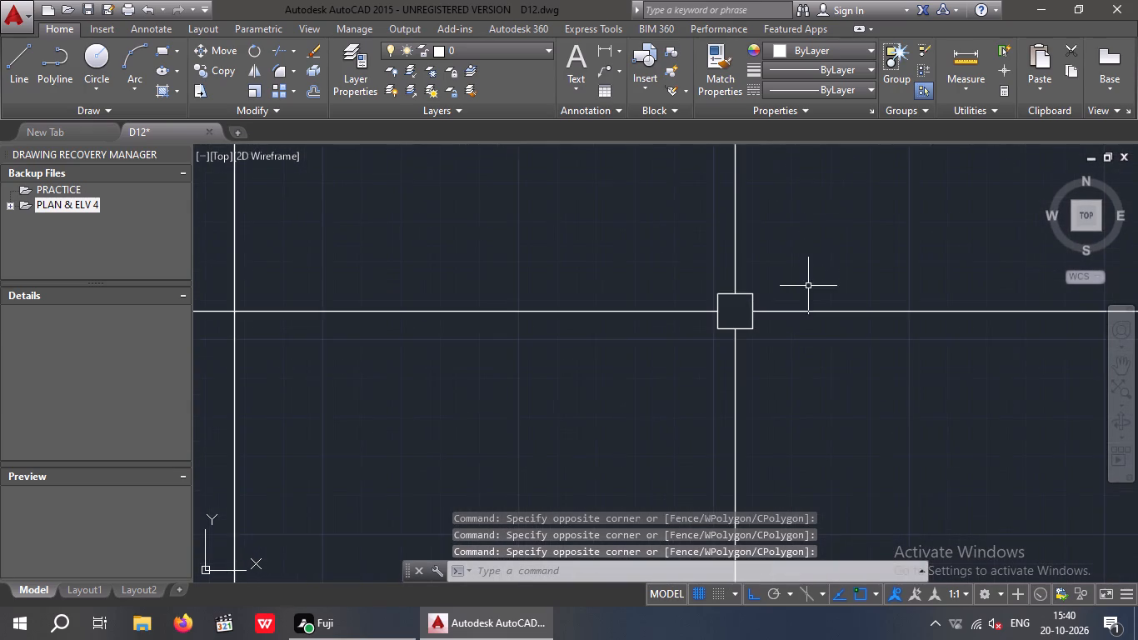
pyautogui.scroll(3, 765, 307)
pyautogui.moveTo(766, 267); pyautogui.dragTo(756, 284)
pyautogui.click(685, 234)
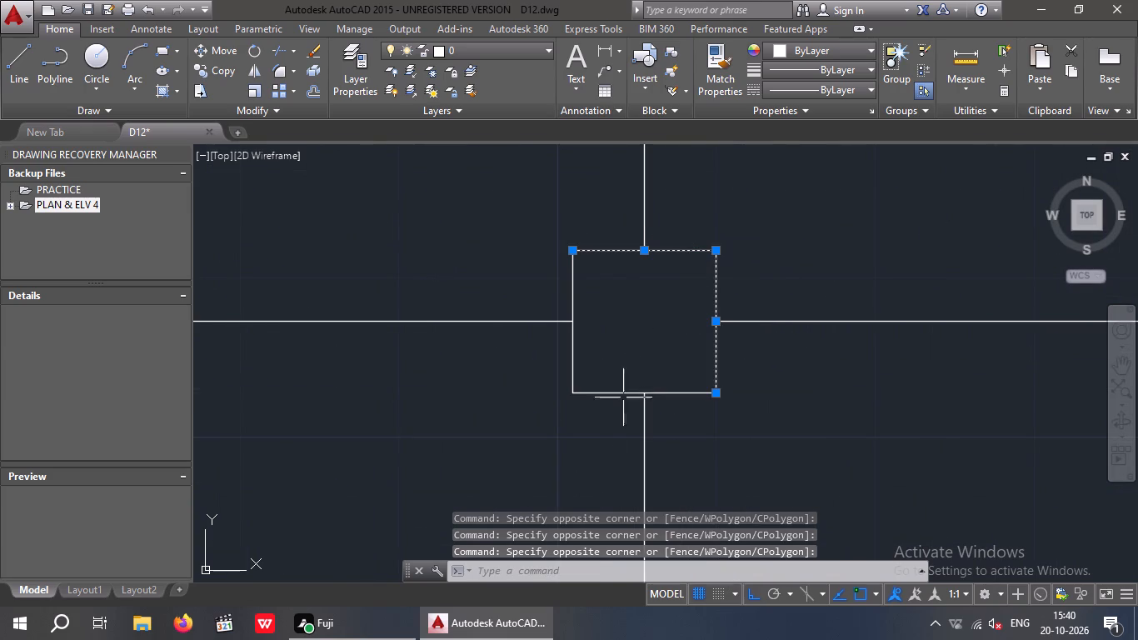
pyautogui.moveTo(613, 423); pyautogui.dragTo(576, 397)
pyautogui.click(550, 368)
# Add the four edges of the top row's fourth column to the selection.
pyautogui.scroll(-3, 549, 367)
pyautogui.moveTo(734, 375); pyautogui.dragTo(391, 361, button='middle')
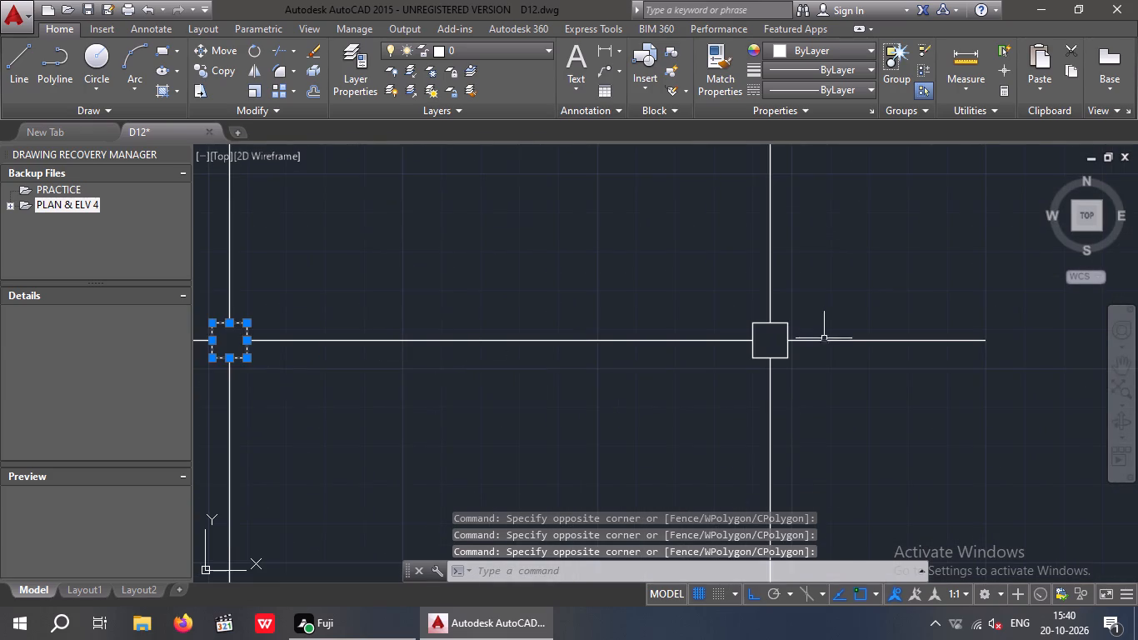
pyautogui.scroll(2, 781, 326)
pyautogui.moveTo(851, 330); pyautogui.dragTo(835, 328)
pyautogui.click(761, 288)
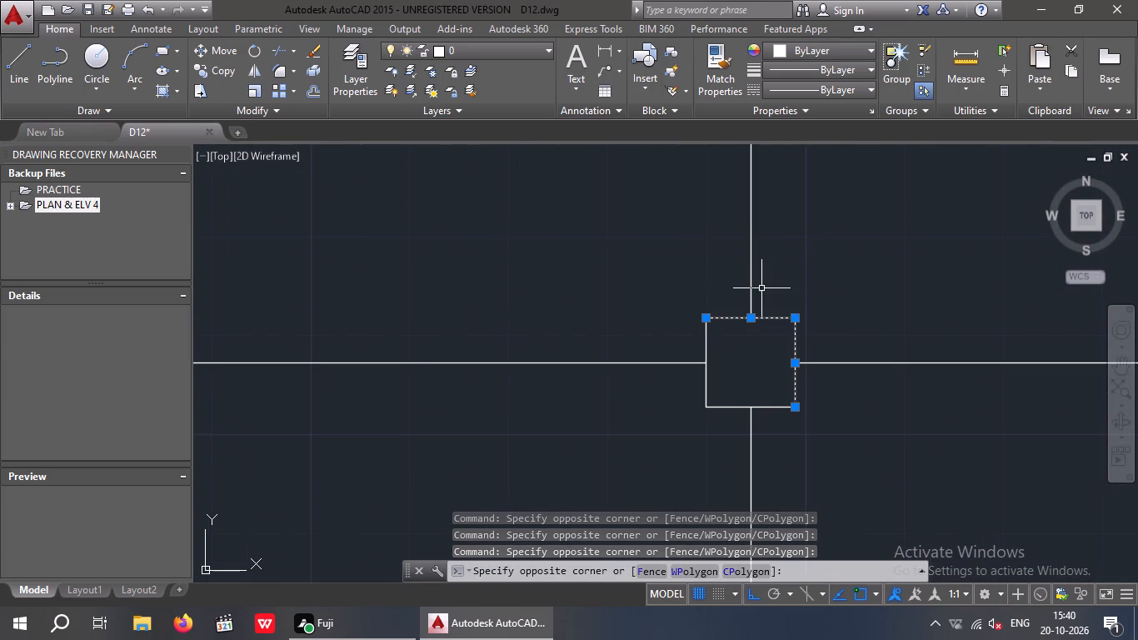
pyautogui.click(724, 428)
pyautogui.click(686, 393)
# Add the four edges of the second row's fourth column to the selection.
pyautogui.scroll(-4, 686, 367)
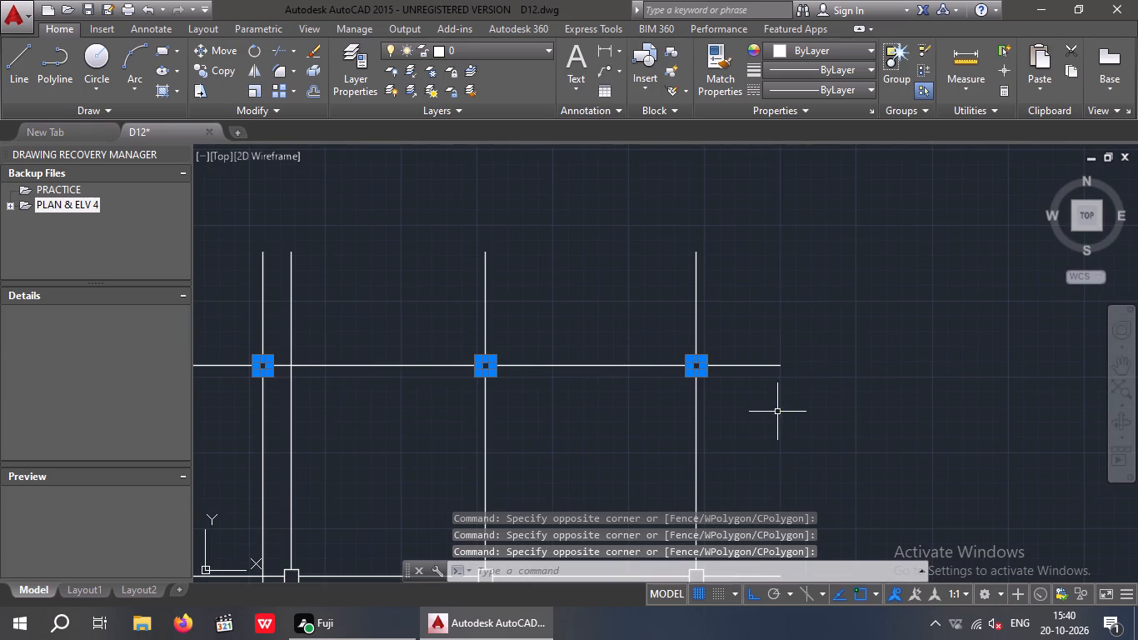
pyautogui.moveTo(776, 412); pyautogui.dragTo(774, 327, button='middle')
pyautogui.scroll(-2, 777, 323)
pyautogui.scroll(4, 771, 391)
pyautogui.scroll(3, 592, 377)
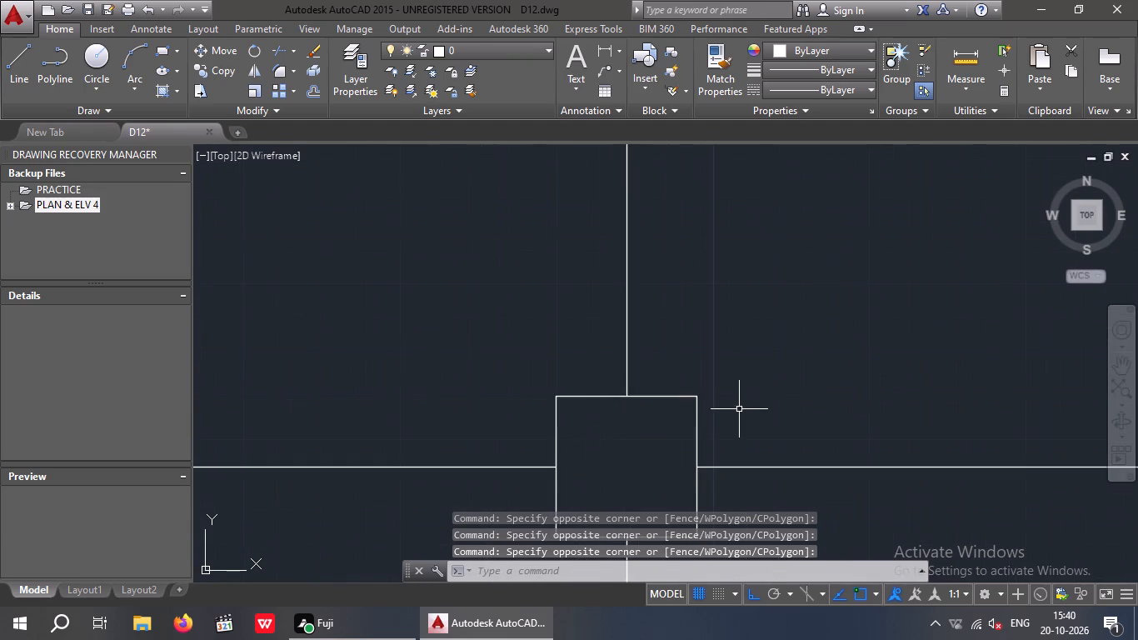
pyautogui.moveTo(739, 410); pyautogui.dragTo(711, 427)
pyautogui.click(666, 381)
pyautogui.scroll(-3, 689, 343)
pyautogui.scroll(3, 666, 388)
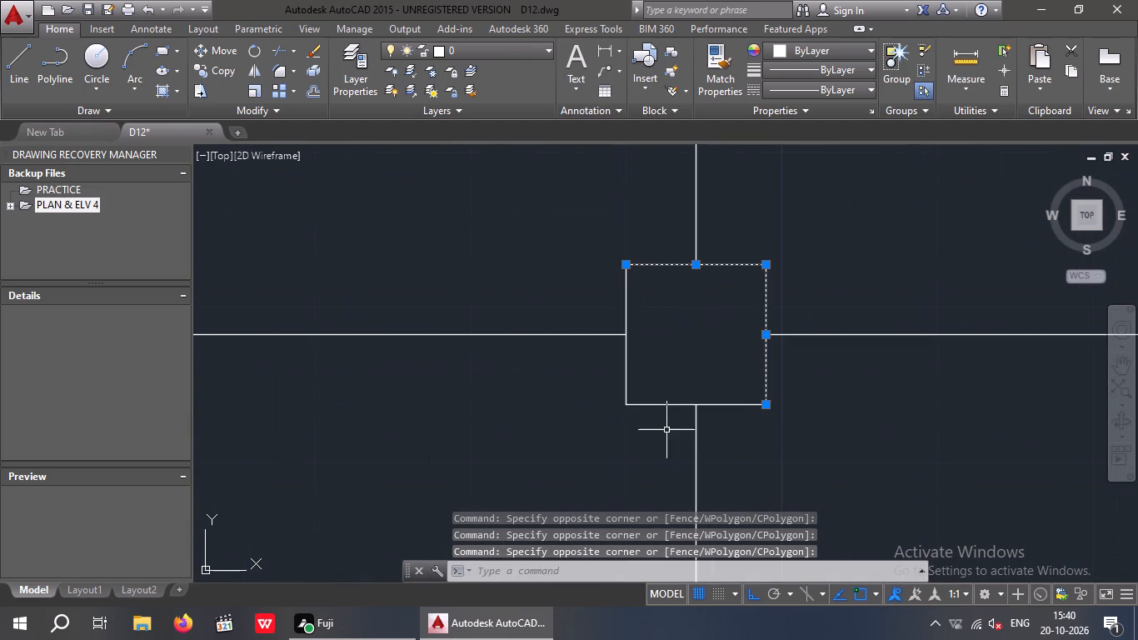
pyautogui.moveTo(666, 430); pyautogui.dragTo(641, 414)
pyautogui.click(612, 385)
# Add the edges of the second row's third column to the selection.
pyautogui.scroll(-4, 613, 385)
pyautogui.moveTo(555, 413); pyautogui.dragTo(641, 403, button='middle')
pyautogui.scroll(2, 385, 366)
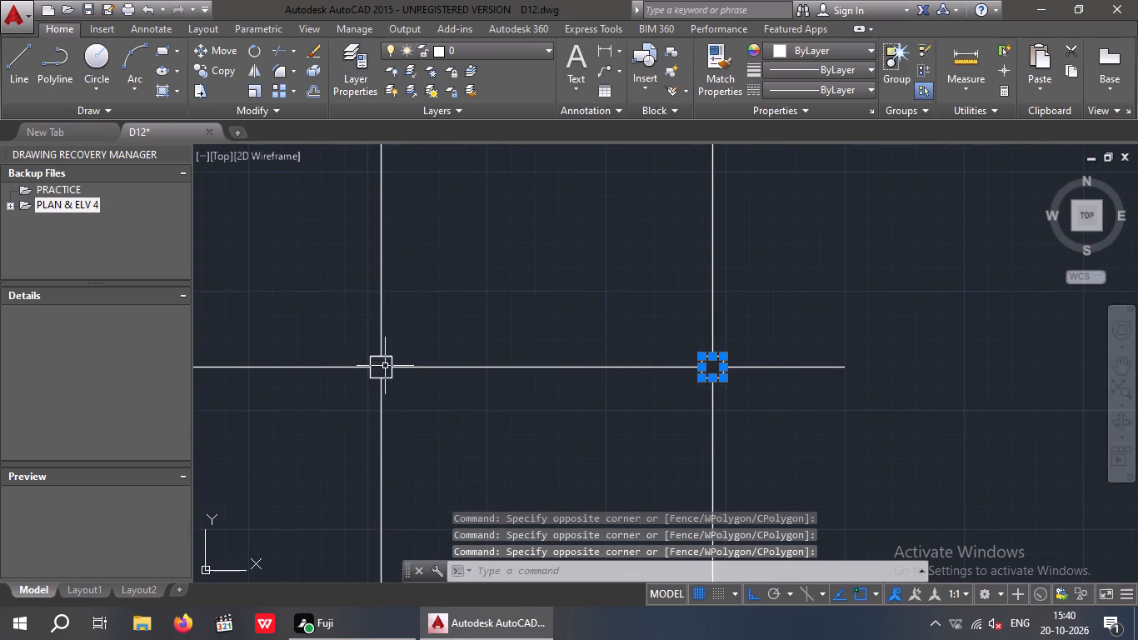
pyautogui.scroll(2, 385, 366)
pyautogui.click(445, 350)
pyautogui.click(375, 292)
pyautogui.scroll(-2, 381, 292)
pyautogui.scroll(3, 338, 360)
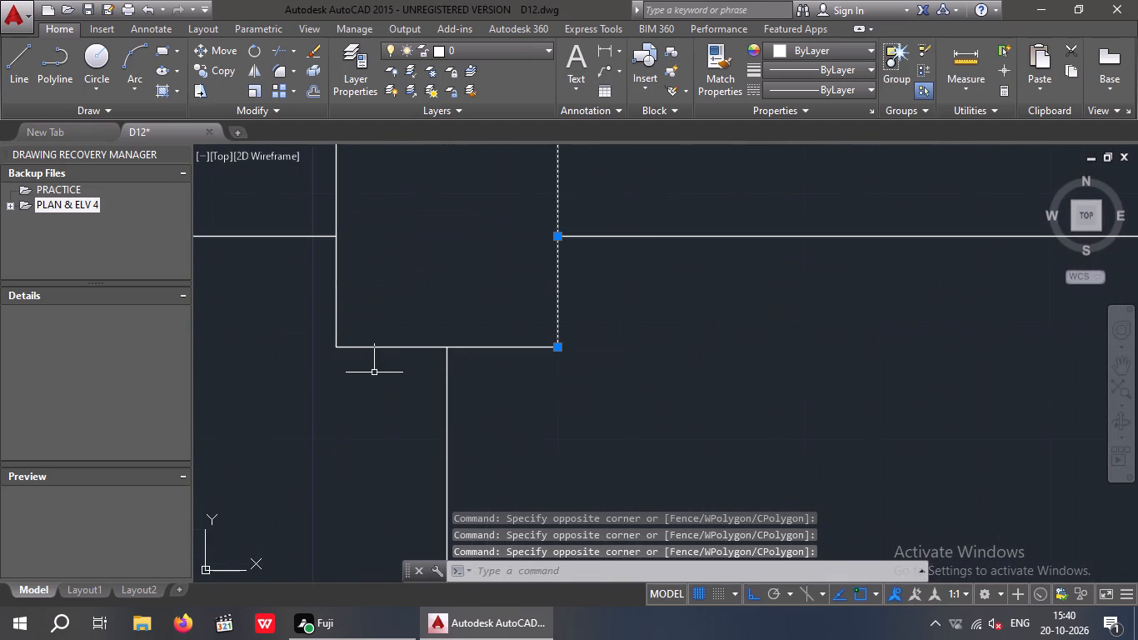
pyautogui.moveTo(377, 372); pyautogui.dragTo(352, 353)
pyautogui.click(323, 323)
# Include the top edge of the second row's third column in the selection with another crossing window.
pyautogui.scroll(-3, 336, 319)
pyautogui.moveTo(318, 350); pyautogui.dragTo(326, 352, button='middle')
pyautogui.scroll(-3, 469, 342)
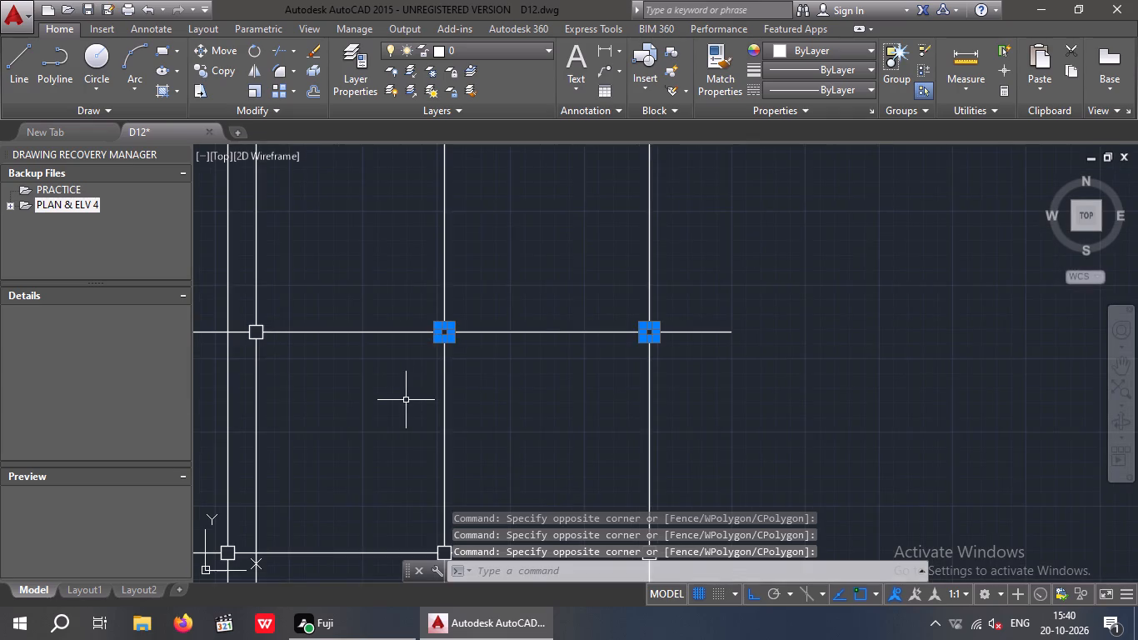
pyautogui.moveTo(406, 399); pyautogui.dragTo(517, 405, button='middle')
pyautogui.scroll(3, 559, 316)
pyautogui.middleClick(404, 442)
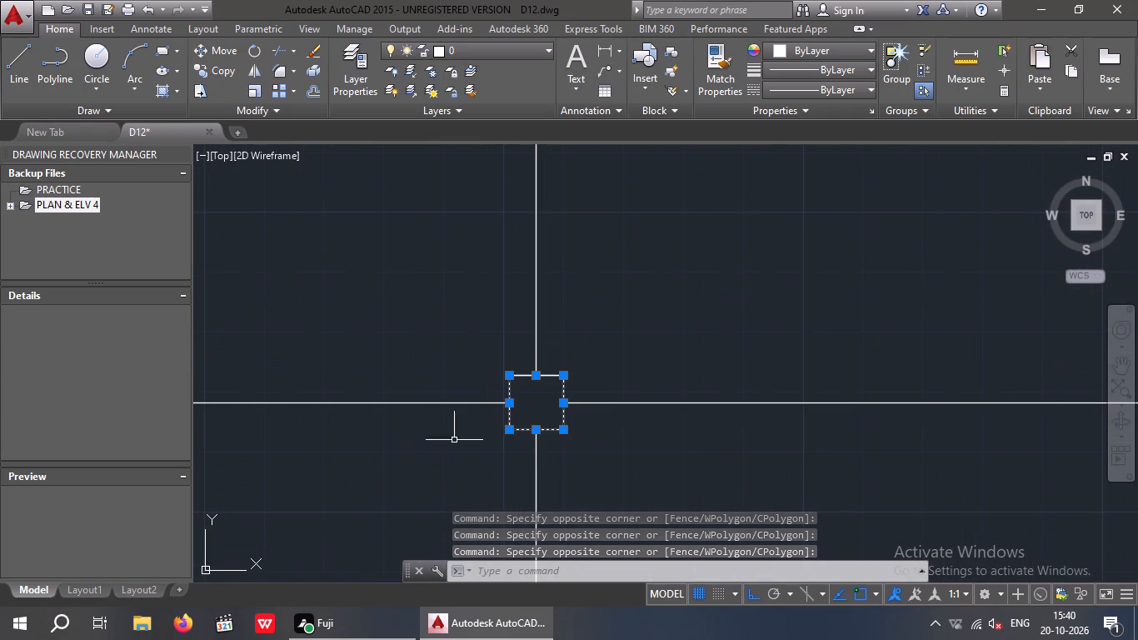
pyautogui.scroll(3, 545, 381)
pyautogui.click(469, 394)
pyautogui.click(427, 342)
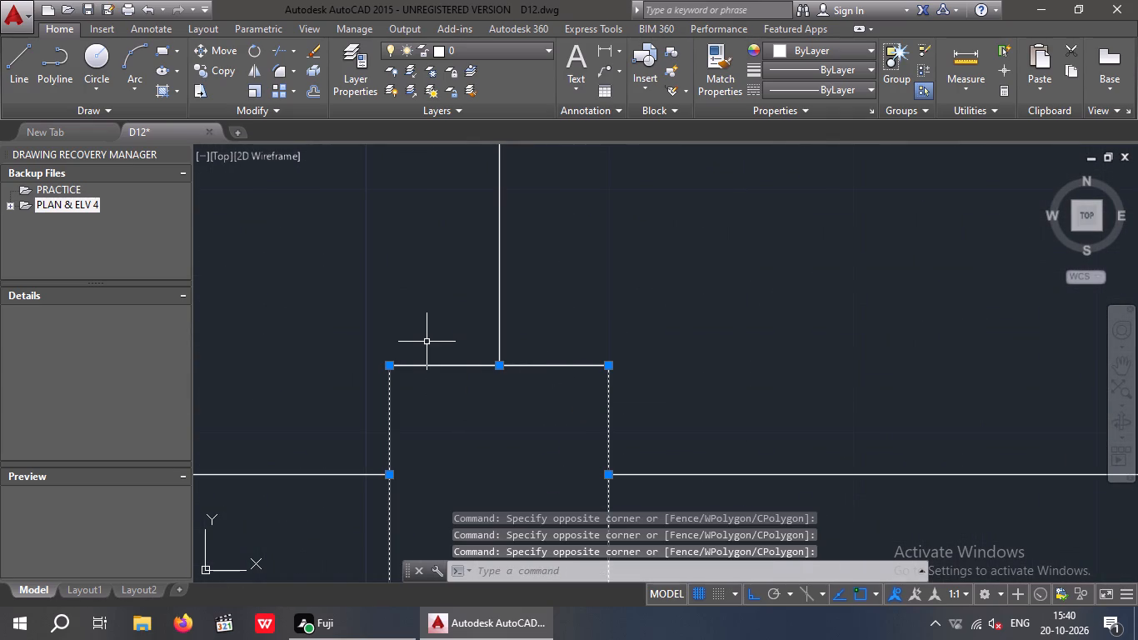
# Add the four edges of the second row's second column to the selection.
pyautogui.scroll(-4, 426, 342)
pyautogui.moveTo(357, 392); pyautogui.dragTo(569, 398, button='middle')
pyautogui.moveTo(514, 397); pyautogui.dragTo(735, 392, button='middle')
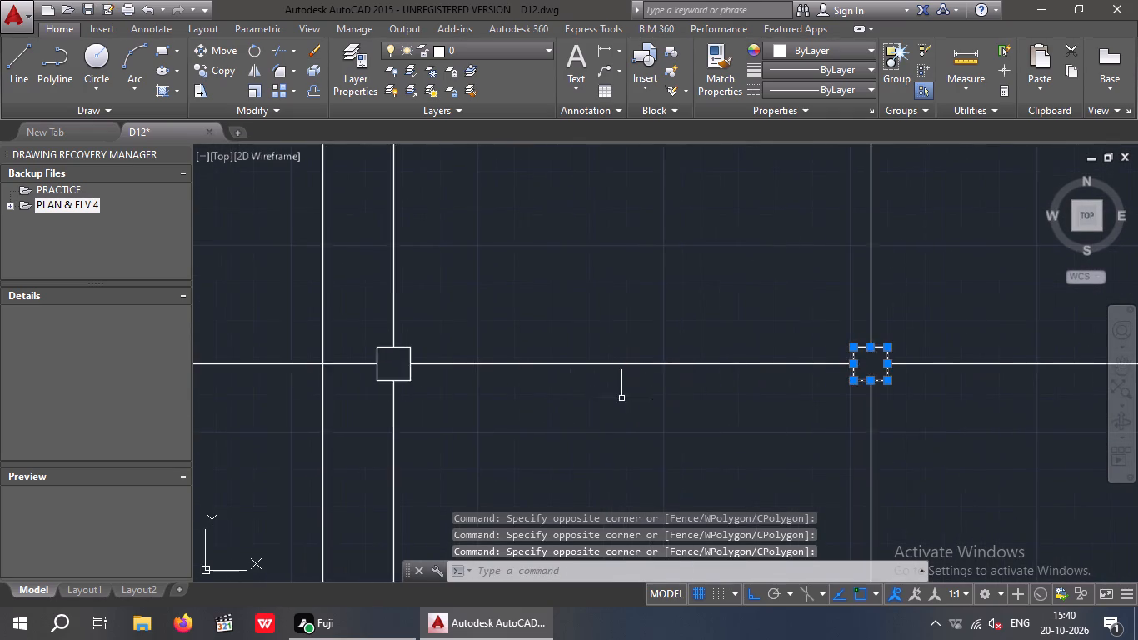
pyautogui.scroll(-1, 619, 401)
pyautogui.scroll(3, 453, 369)
pyautogui.moveTo(641, 387); pyautogui.dragTo(621, 382)
pyautogui.click(578, 348)
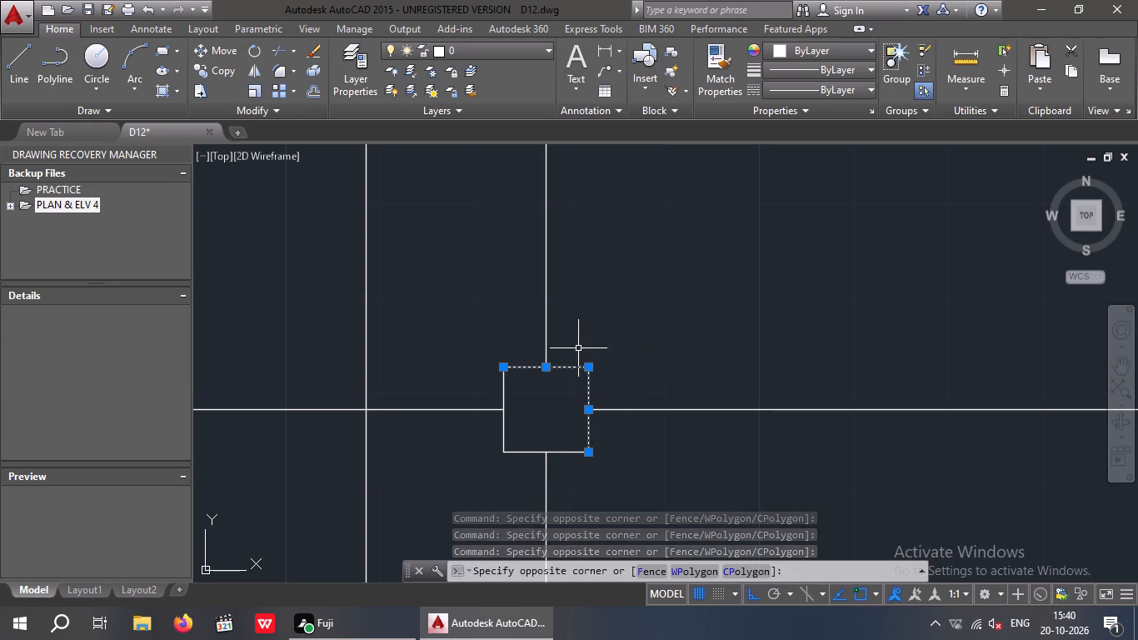
pyautogui.click(520, 476)
pyautogui.click(496, 442)
pyautogui.scroll(-2, 496, 440)
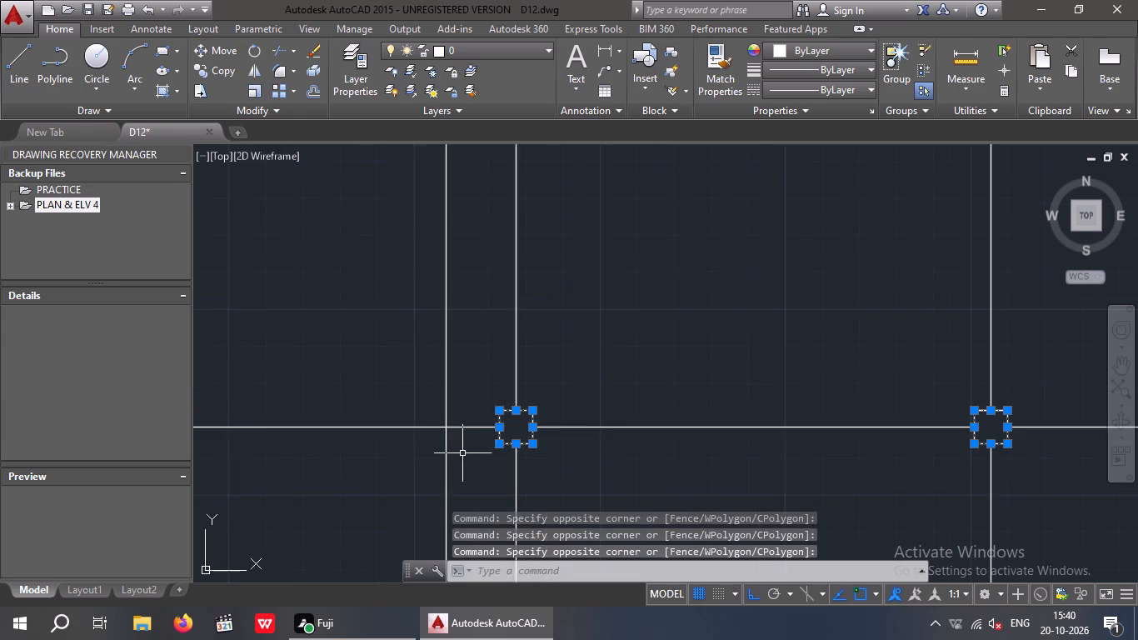
# Add the four edges of the second row's first column to the selection.
pyautogui.moveTo(461, 453); pyautogui.dragTo(746, 412, button='middle')
pyautogui.scroll(-1, 741, 411)
pyautogui.scroll(3, 412, 383)
pyautogui.moveTo(497, 407); pyautogui.dragTo(490, 407)
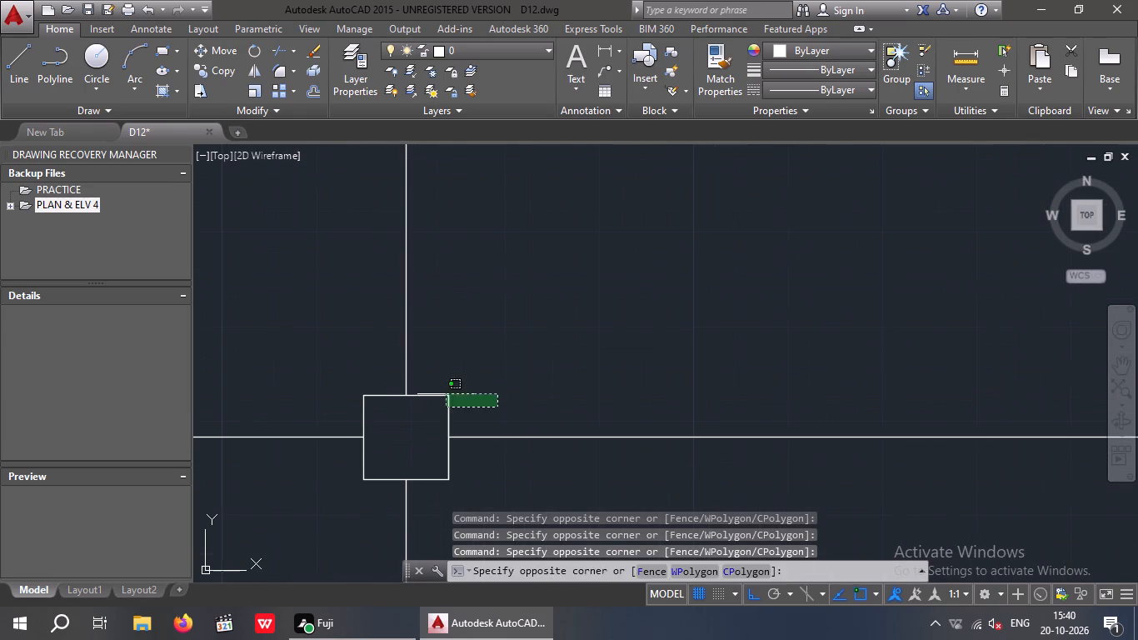
pyautogui.click(431, 381)
pyautogui.click(379, 499)
pyautogui.click(362, 473)
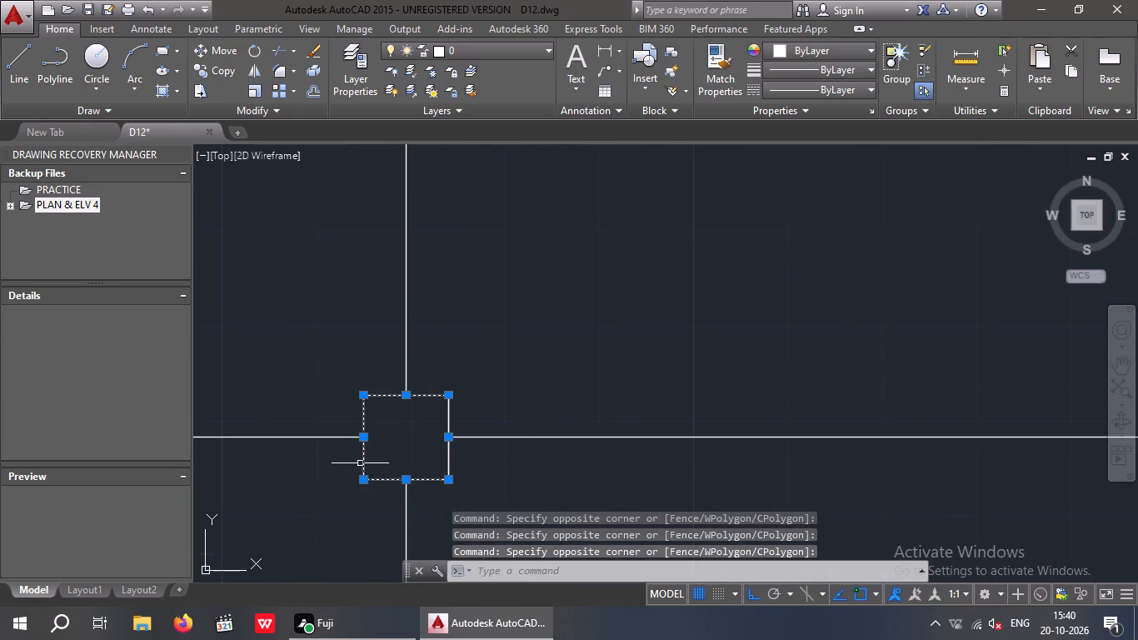
# Add the four edges of the third row's first column to the selection.
pyautogui.scroll(-4, 362, 447)
pyautogui.moveTo(517, 467); pyautogui.dragTo(489, 332, button='middle')
pyautogui.scroll(-2, 500, 296)
pyautogui.scroll(4, 447, 391)
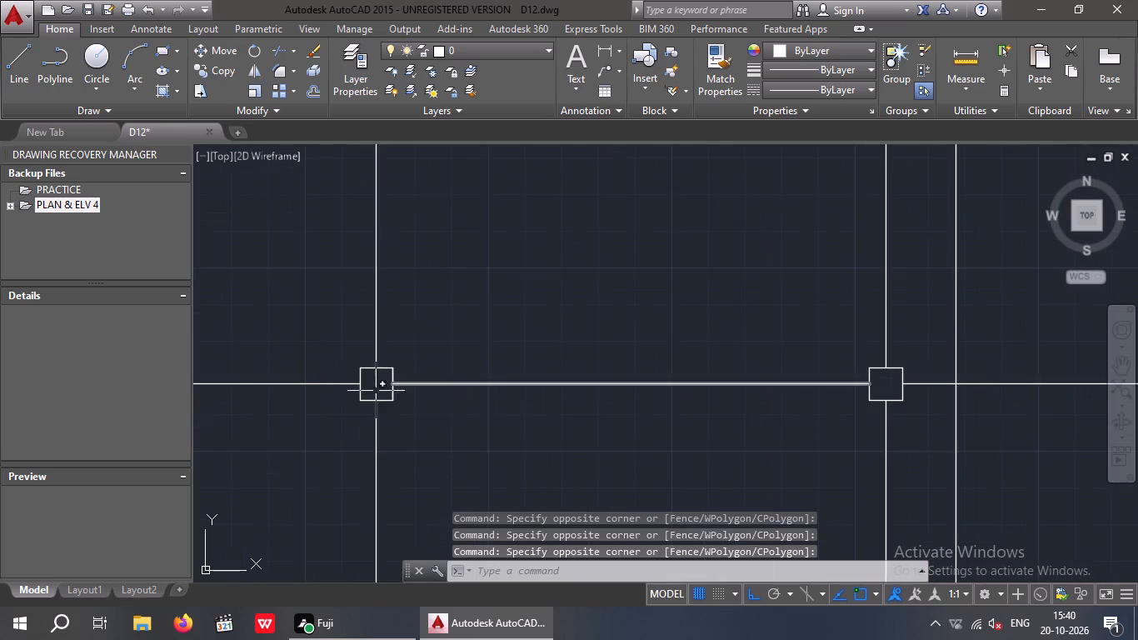
pyautogui.scroll(3, 347, 385)
pyautogui.click(579, 354)
pyautogui.click(518, 300)
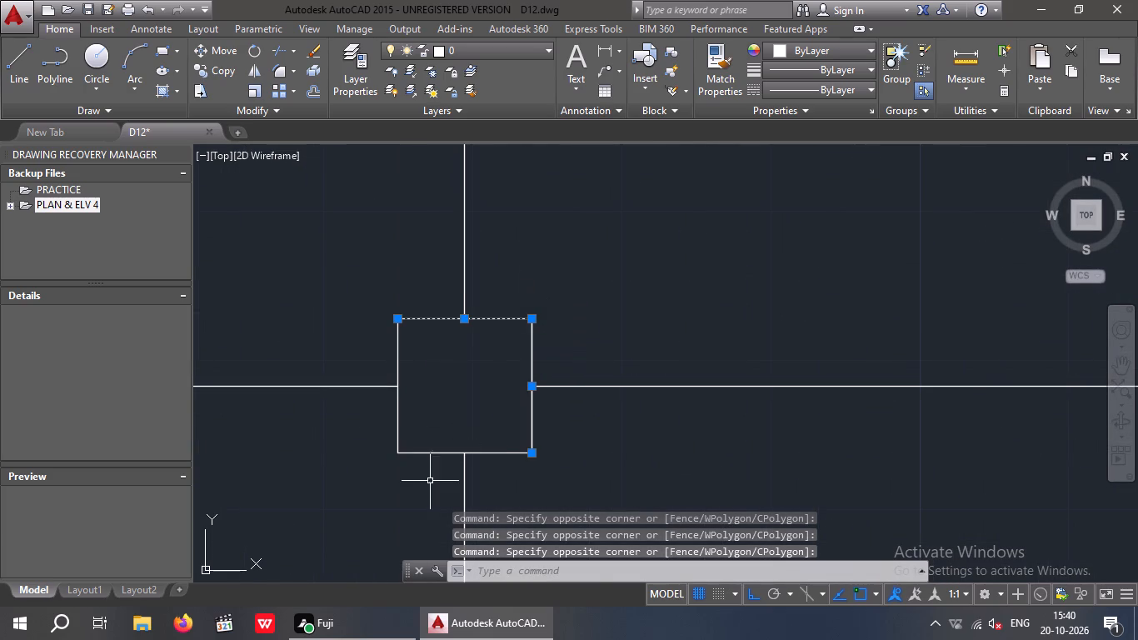
pyautogui.moveTo(437, 476); pyautogui.dragTo(417, 471)
pyautogui.click(372, 431)
# Add the four edges of the third row's second column to the selection.
pyautogui.scroll(-4, 390, 390)
pyautogui.scroll(4, 741, 387)
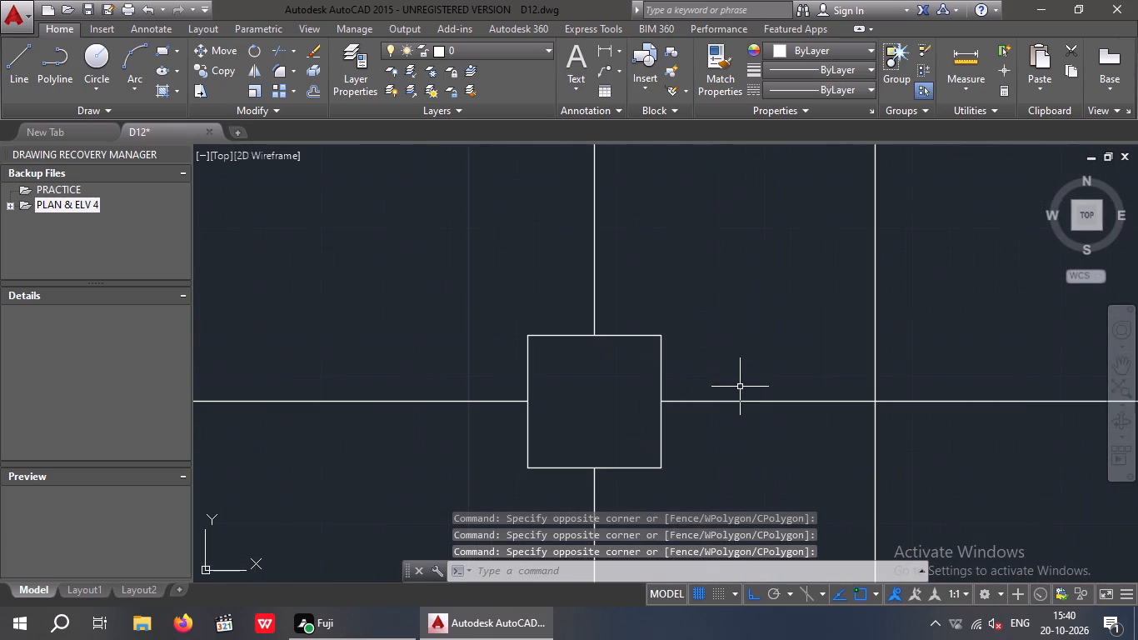
pyautogui.click(724, 367)
pyautogui.click(639, 310)
pyautogui.click(562, 489)
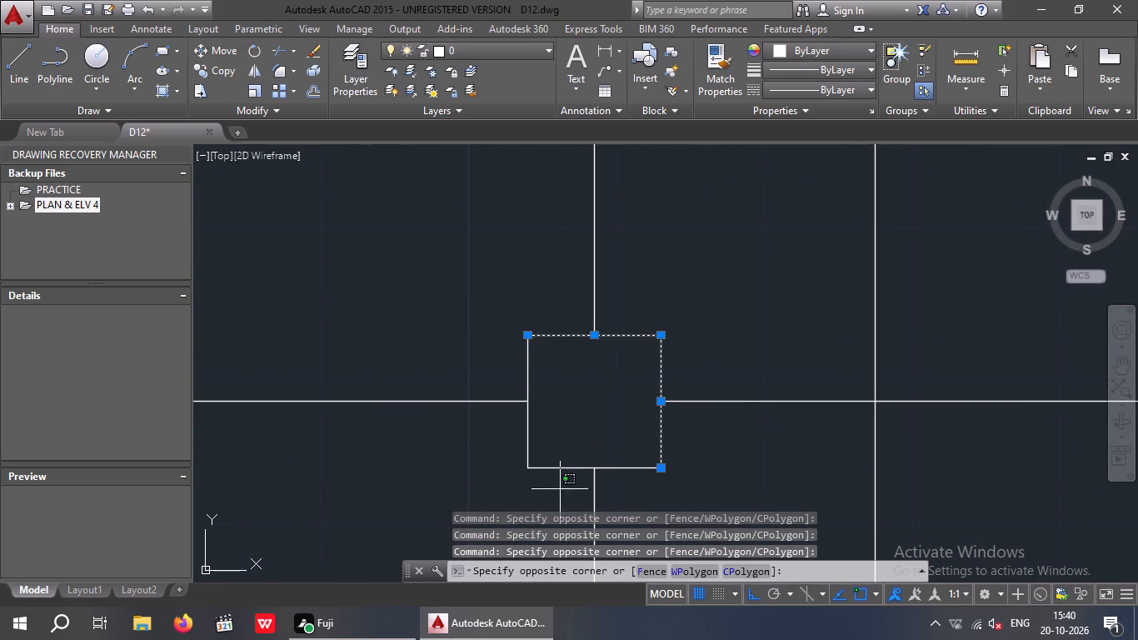
pyautogui.click(495, 439)
# Add the four edges of the third row's third column to the selection.
pyautogui.scroll(-4, 507, 411)
pyautogui.moveTo(859, 453); pyautogui.dragTo(641, 446, button='middle')
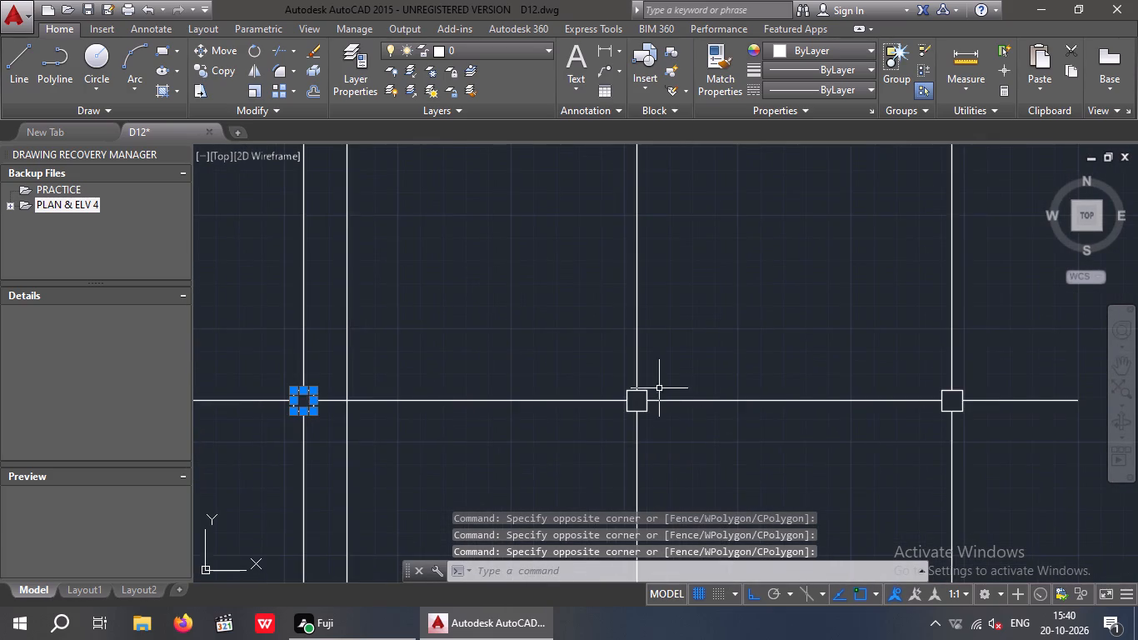
pyautogui.scroll(4, 652, 384)
pyautogui.moveTo(614, 421); pyautogui.dragTo(634, 350, button='middle')
pyautogui.moveTo(721, 381); pyautogui.dragTo(689, 372)
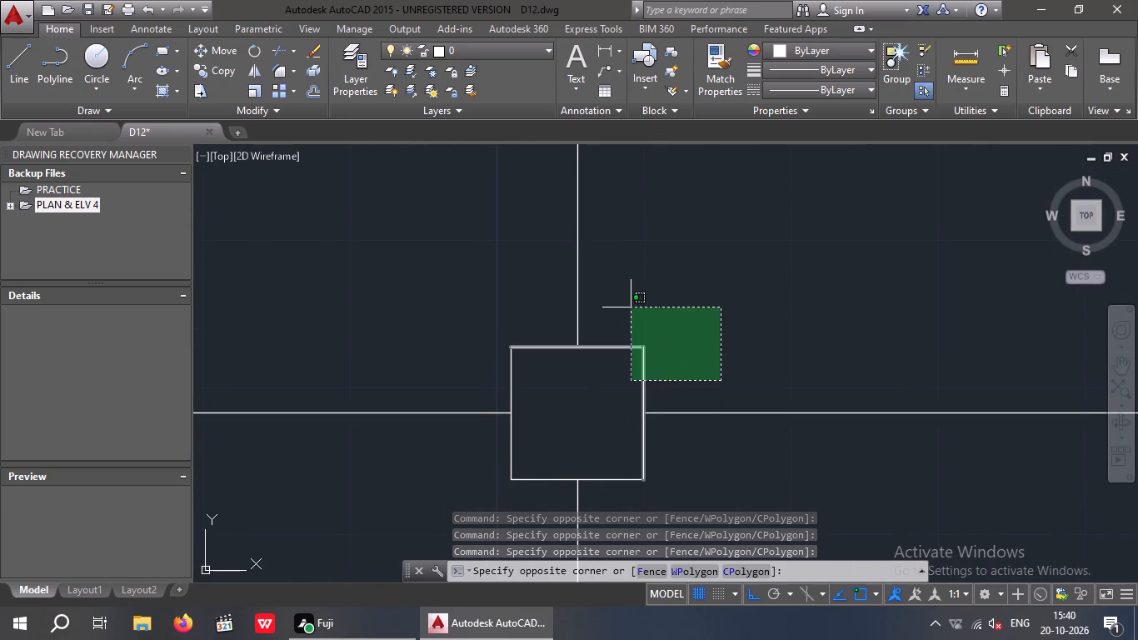
pyautogui.click(631, 307)
pyautogui.moveTo(545, 502); pyautogui.dragTo(526, 492)
pyautogui.click(495, 442)
# Add the four edges of the third row's fourth column to the selection.
pyautogui.scroll(-4, 502, 438)
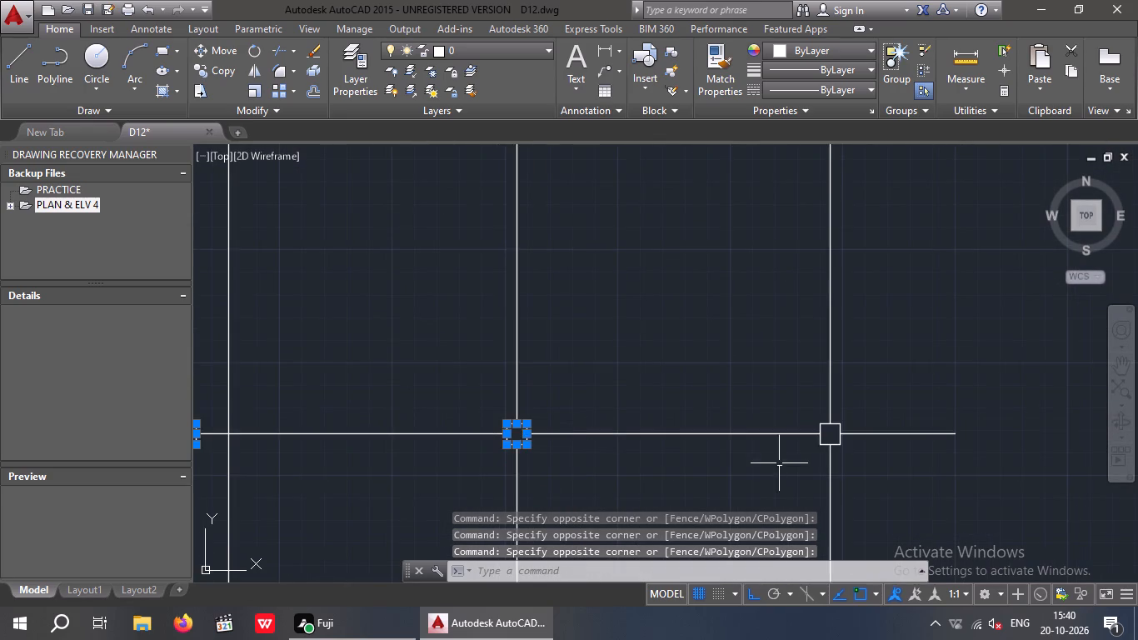
pyautogui.moveTo(780, 463); pyautogui.dragTo(621, 407, button='middle')
pyautogui.scroll(4, 695, 372)
pyautogui.moveTo(687, 370); pyautogui.dragTo(646, 391)
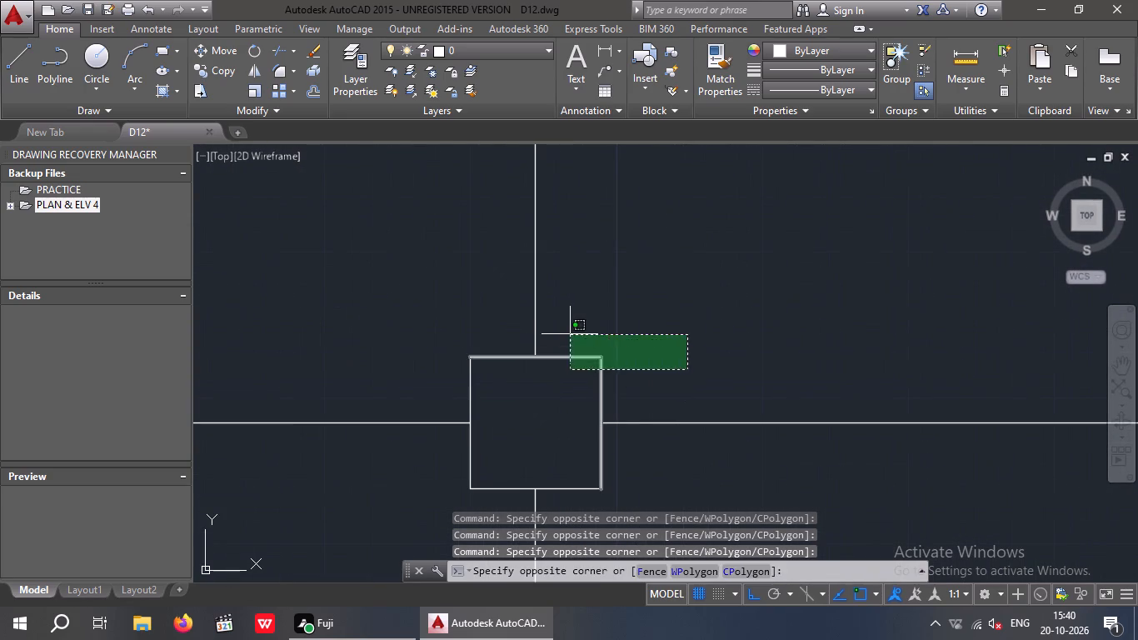
pyautogui.click(570, 333)
pyautogui.scroll(-2, 586, 324)
pyautogui.scroll(2, 542, 389)
pyautogui.moveTo(575, 422); pyautogui.dragTo(557, 412)
pyautogui.click(530, 377)
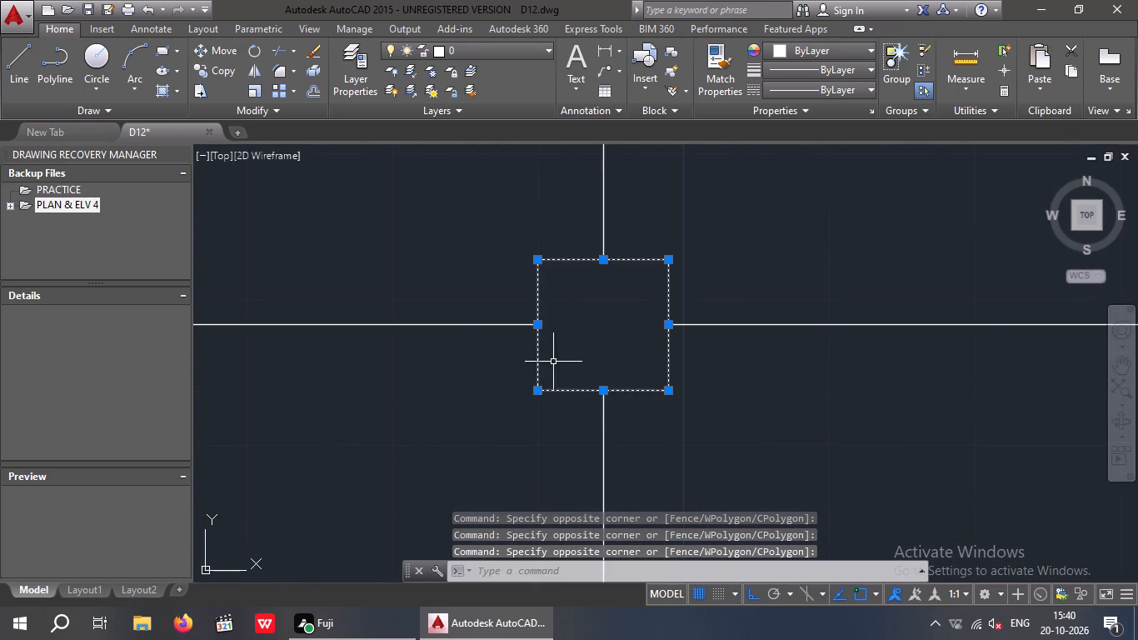
# Add the four edges of the bottom row's first column to the selection.
pyautogui.scroll(-4, 554, 361)
pyautogui.scroll(-1, 503, 404)
pyautogui.moveTo(503, 404); pyautogui.dragTo(656, 341, button='middle')
pyautogui.scroll(-3, 649, 340)
pyautogui.scroll(4, 519, 389)
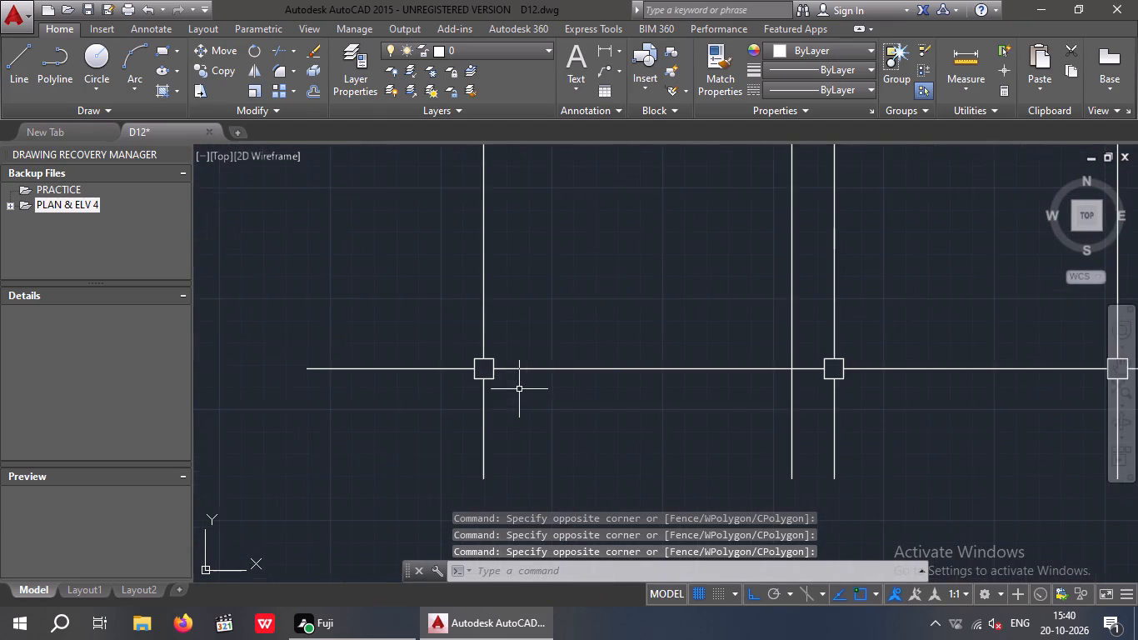
pyautogui.scroll(4, 492, 377)
pyautogui.moveTo(541, 382); pyautogui.dragTo(472, 407)
pyautogui.click(471, 410)
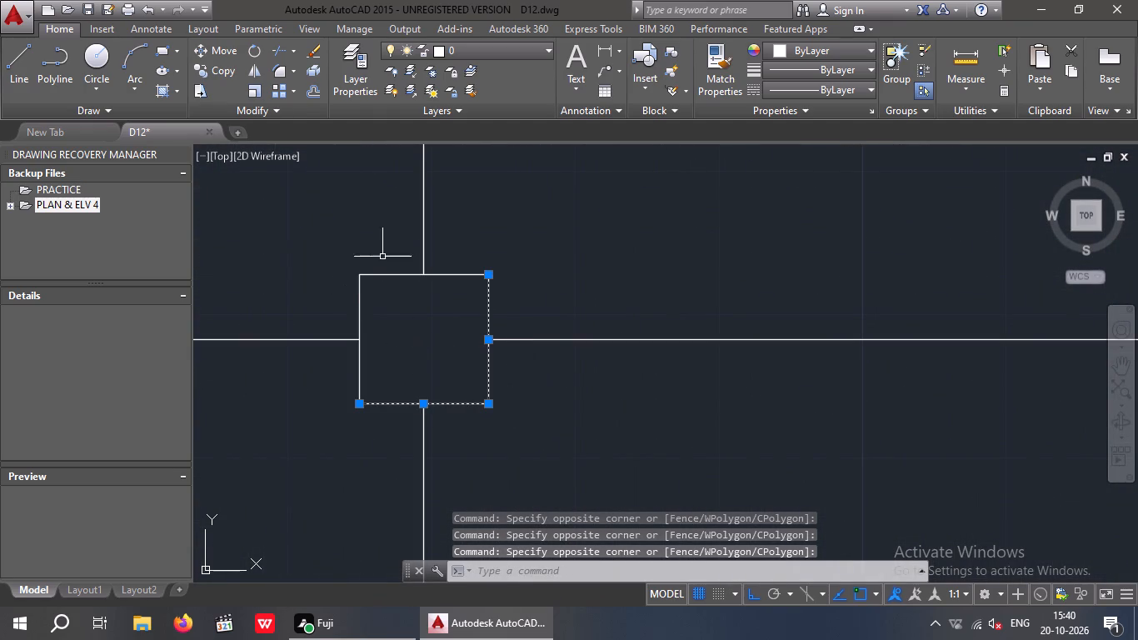
pyautogui.moveTo(388, 250); pyautogui.dragTo(333, 291)
pyautogui.click(331, 293)
# Add the four edges of the bottom row's second column to the selection.
pyautogui.scroll(-4, 352, 276)
pyautogui.scroll(4, 721, 284)
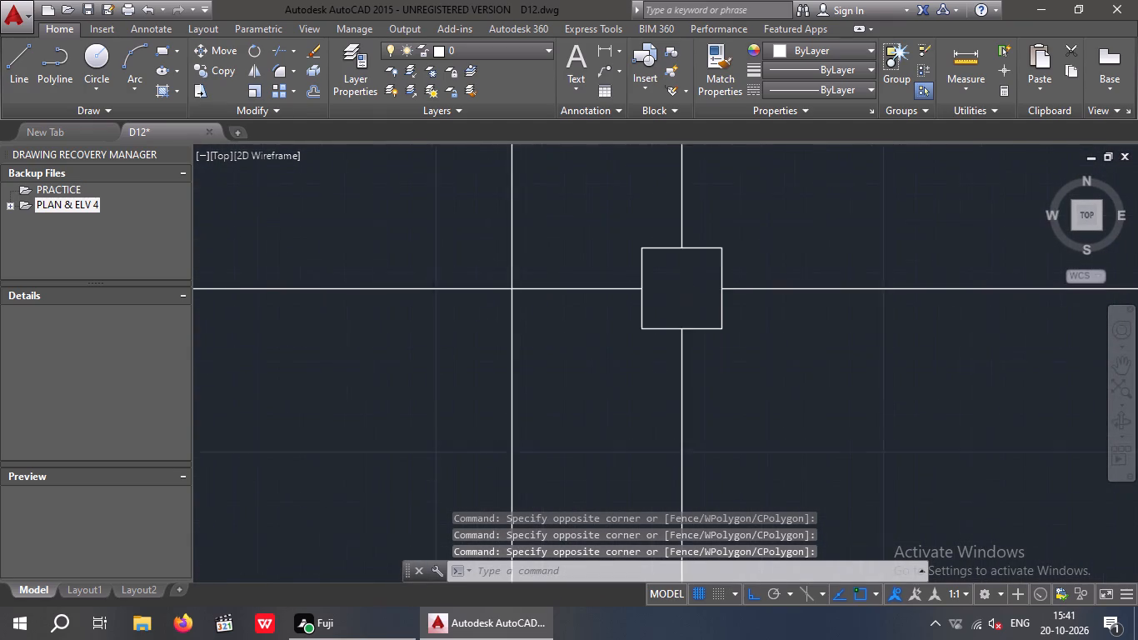
pyautogui.moveTo(772, 324); pyautogui.dragTo(719, 347)
pyautogui.click(693, 367)
pyautogui.moveTo(620, 203); pyautogui.dragTo(525, 264)
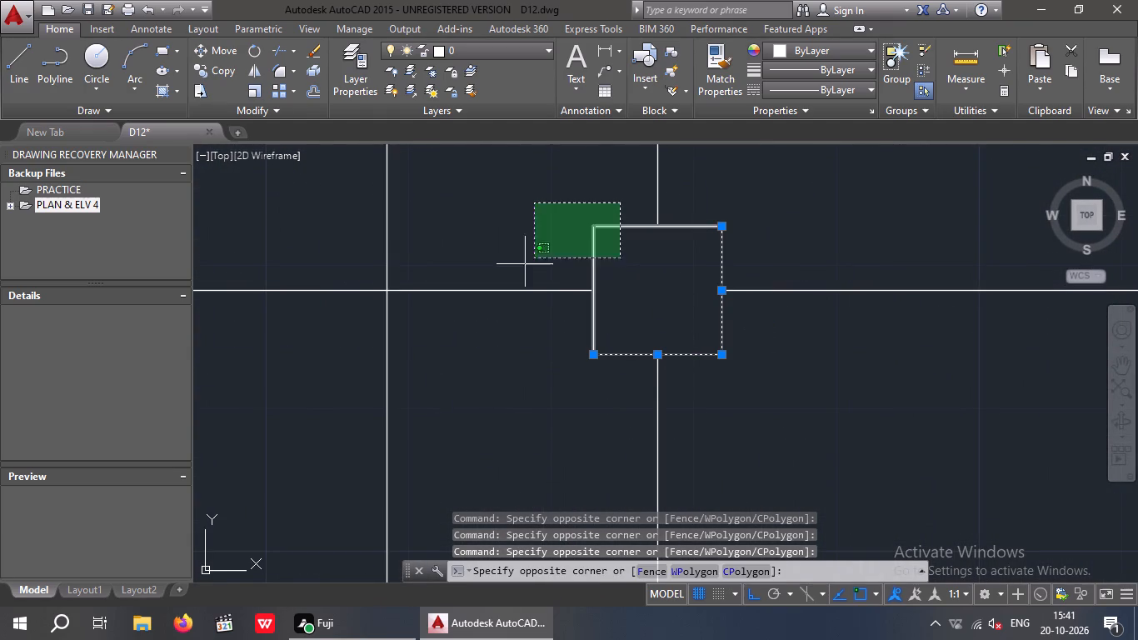
pyautogui.moveTo(525, 264); pyautogui.dragTo(515, 271)
pyautogui.click(532, 256)
# Add the four edges of the bottom row's third column to the selection.
pyautogui.scroll(-4, 532, 256)
pyautogui.moveTo(763, 352); pyautogui.dragTo(552, 430, button='middle')
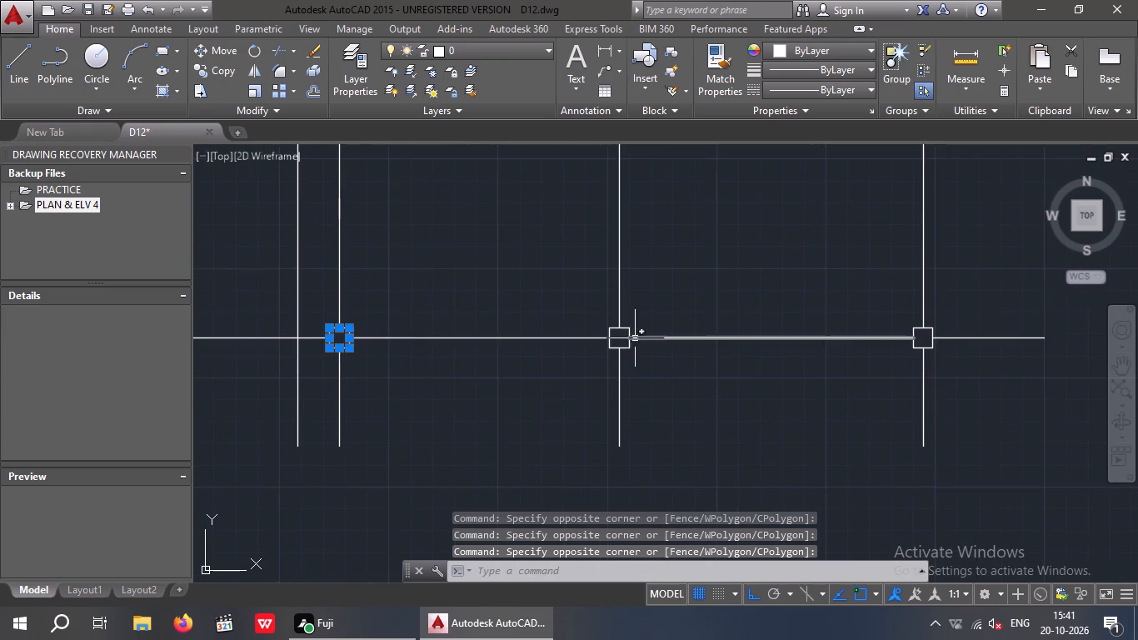
pyautogui.scroll(4, 637, 335)
pyautogui.moveTo(607, 377); pyautogui.dragTo(551, 453)
pyautogui.click(547, 455)
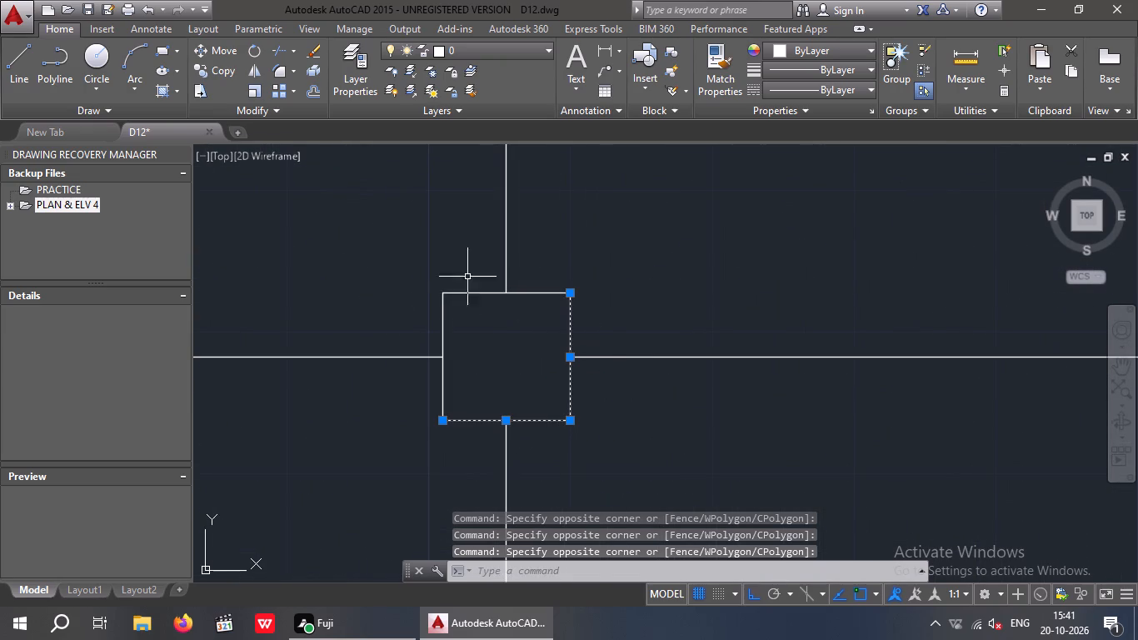
pyautogui.moveTo(471, 262); pyautogui.dragTo(427, 312)
pyautogui.click(427, 313)
# Add the four edges of the bottom row's fourth column to the selection.
pyautogui.scroll(-4, 437, 294)
pyautogui.moveTo(508, 437); pyautogui.dragTo(400, 453, button='middle')
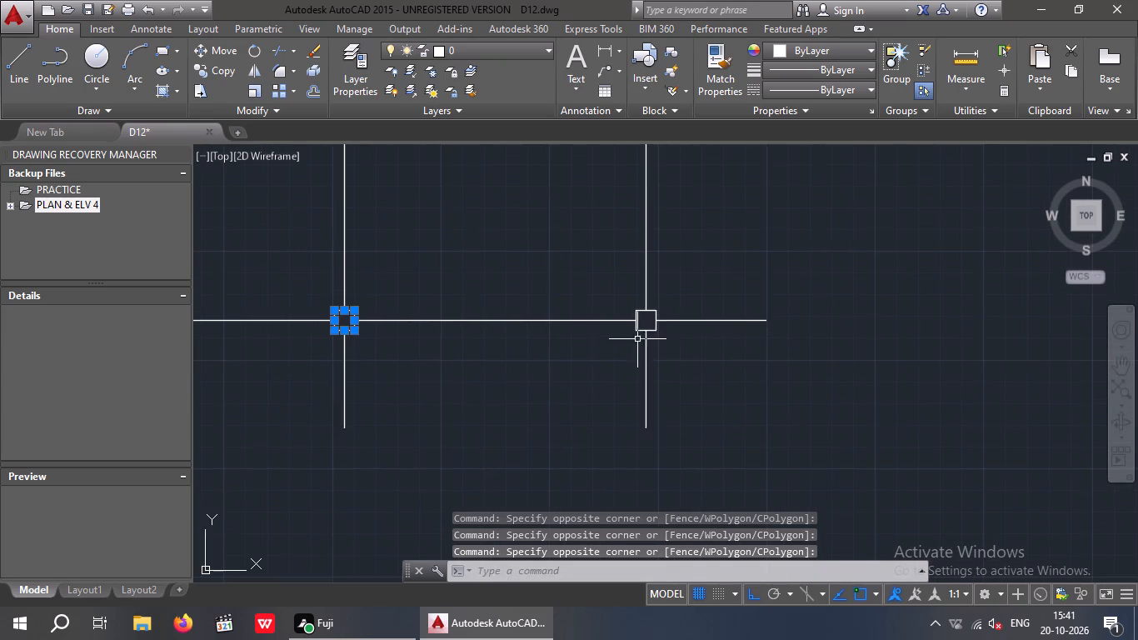
pyautogui.scroll(4, 637, 337)
pyautogui.moveTo(643, 332); pyautogui.dragTo(630, 331)
pyautogui.click(608, 302)
pyautogui.moveTo(656, 338); pyautogui.dragTo(613, 332)
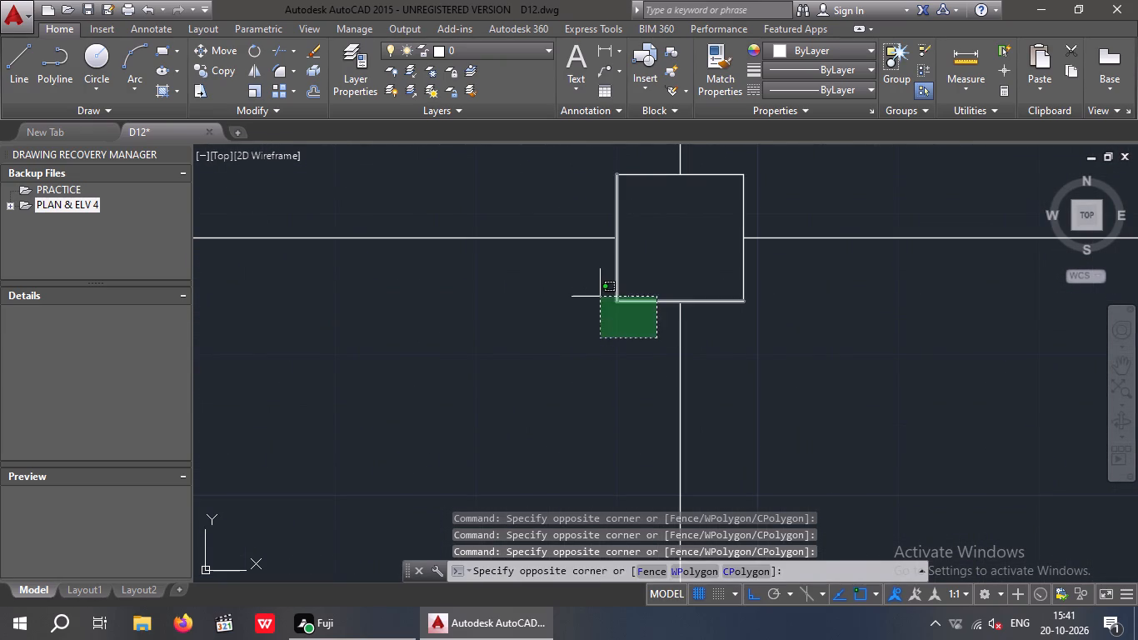
pyautogui.click(600, 297)
pyautogui.moveTo(774, 201); pyautogui.dragTo(746, 201)
pyautogui.click(728, 167)
# Change the colour of all selected column outlines to magenta and clear the selection.
pyautogui.scroll(-3, 745, 217)
pyautogui.scroll(-3, 818, 325)
pyautogui.moveTo(728, 463); pyautogui.dragTo(714, 562, button='middle')
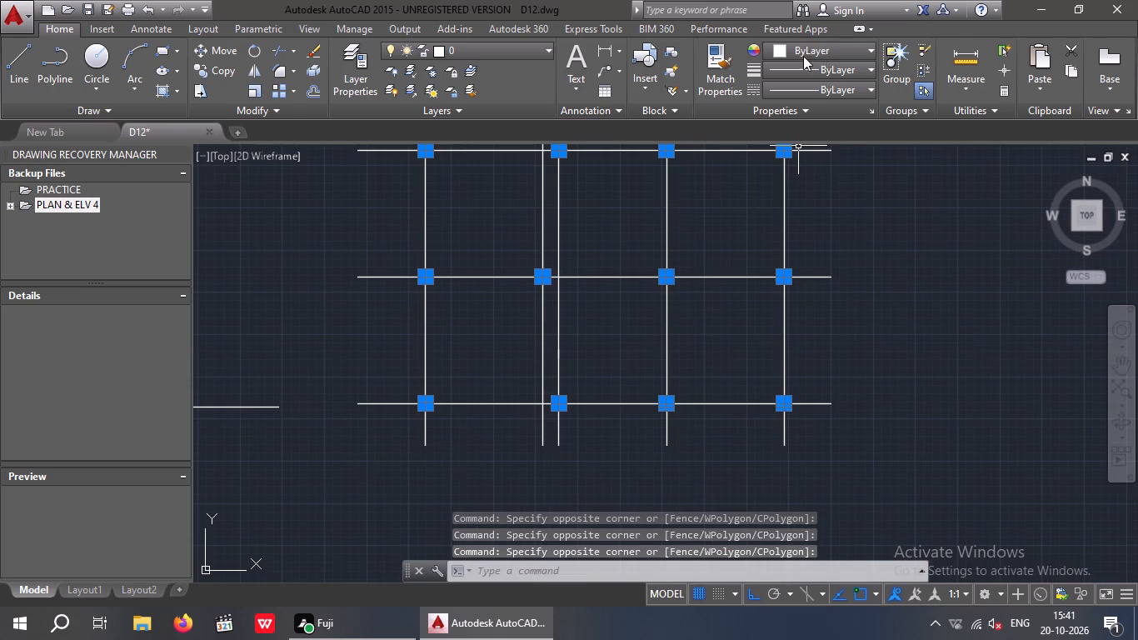
pyautogui.click(804, 47)
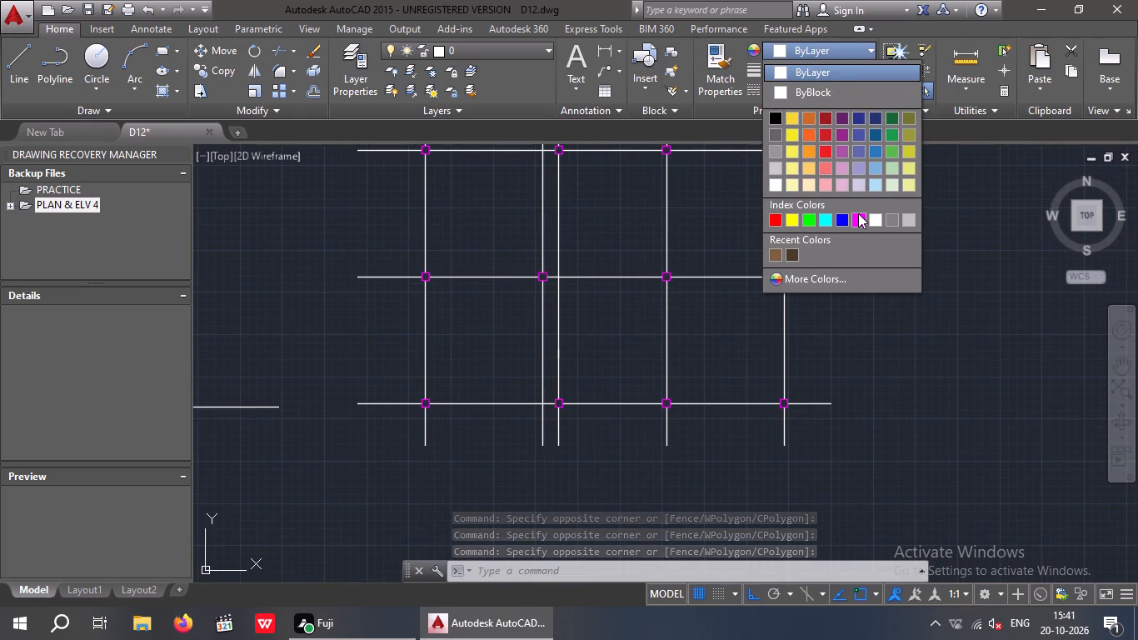
pyautogui.click(858, 213)
pyautogui.press('Escape')
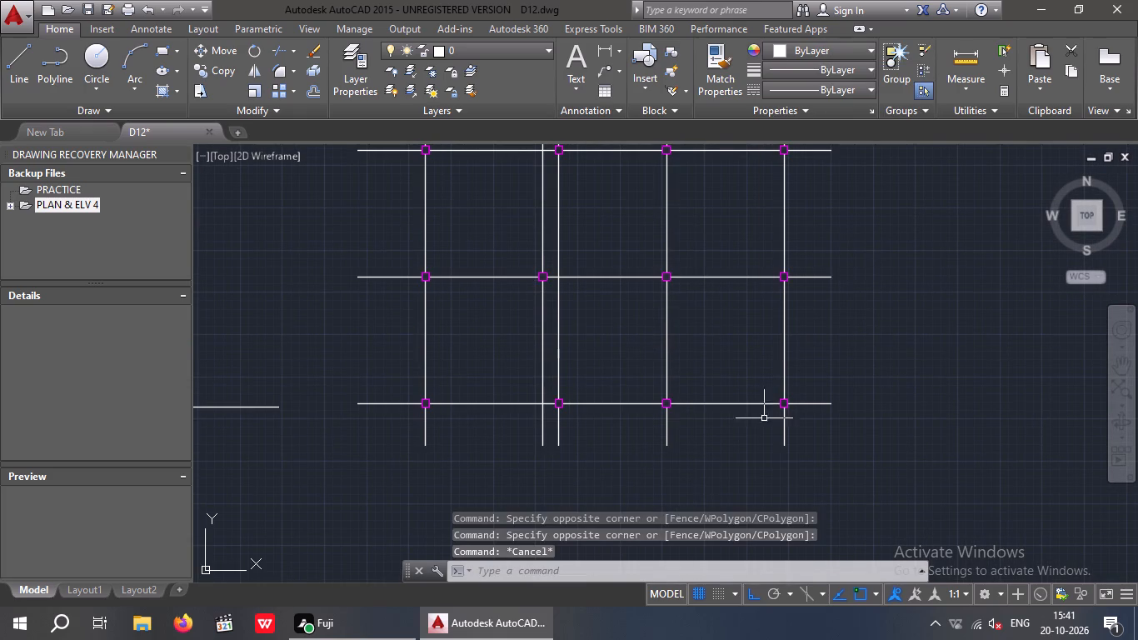
# Select all horizontal grid line segments, including both outer ends, plus the vertical grid line segments extending above the top row.
pyautogui.scroll(-1, 510, 430)
pyautogui.moveTo(490, 494); pyautogui.dragTo(474, 539, button='middle')
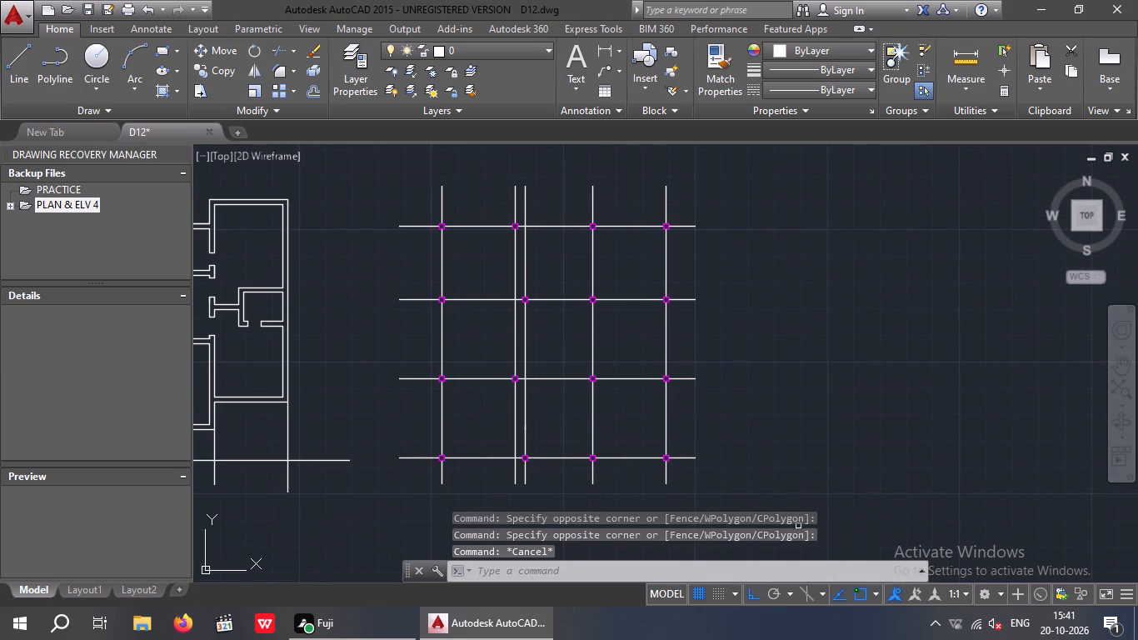
pyautogui.moveTo(711, 477); pyautogui.dragTo(696, 470)
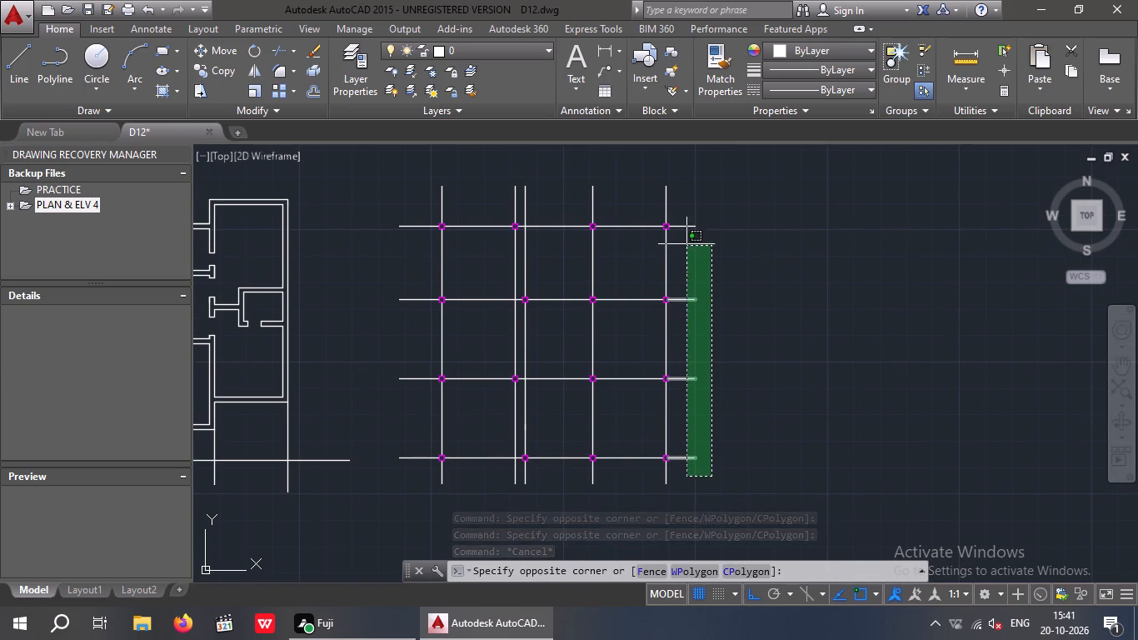
pyautogui.click(680, 211)
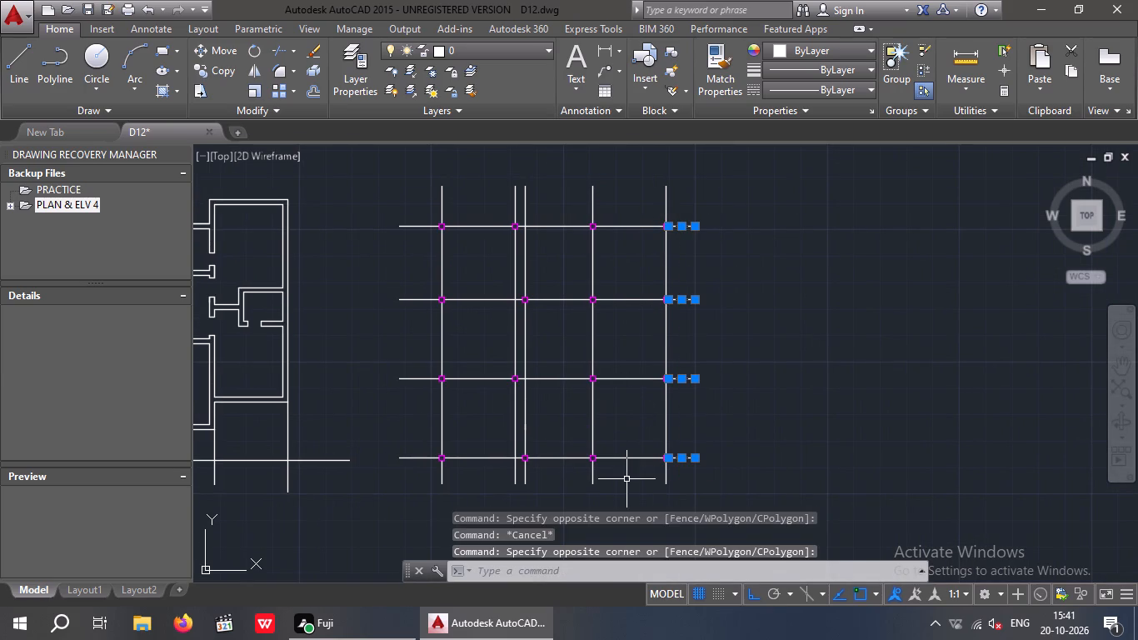
pyautogui.moveTo(626, 479); pyautogui.dragTo(611, 448)
pyautogui.click(604, 200)
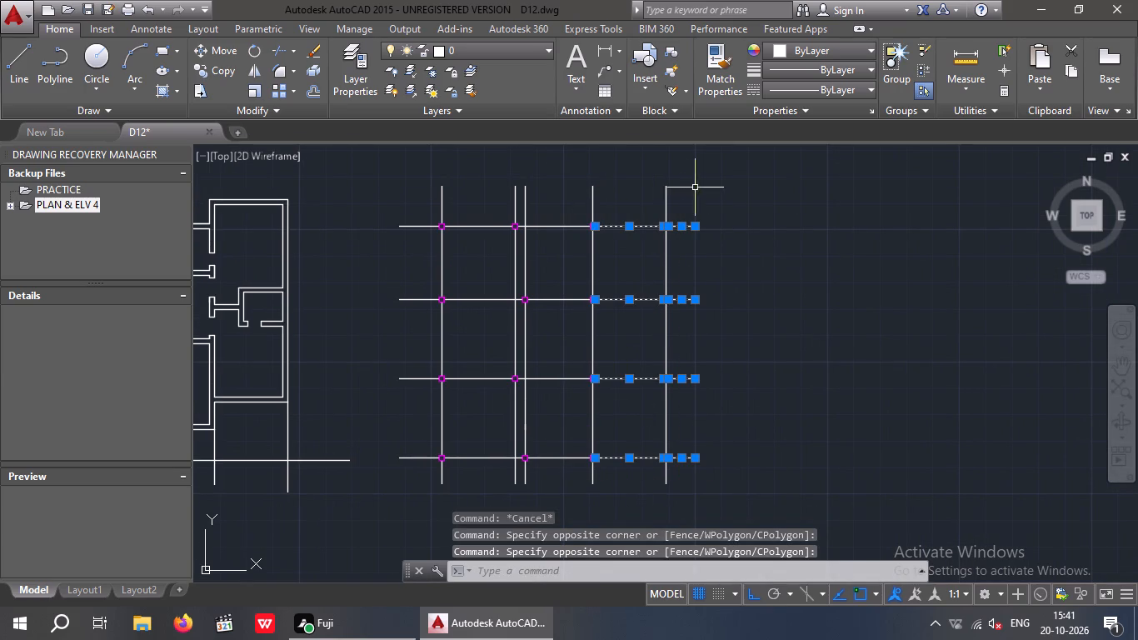
pyautogui.moveTo(695, 187); pyautogui.dragTo(672, 191)
pyautogui.click(433, 198)
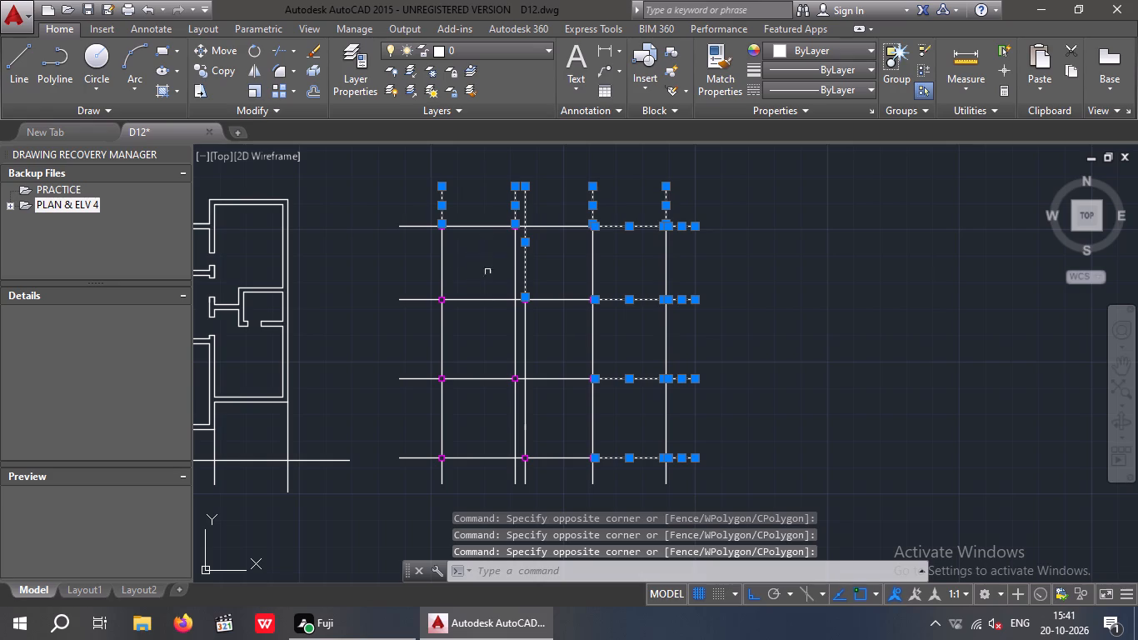
pyautogui.moveTo(417, 476); pyautogui.dragTo(403, 447)
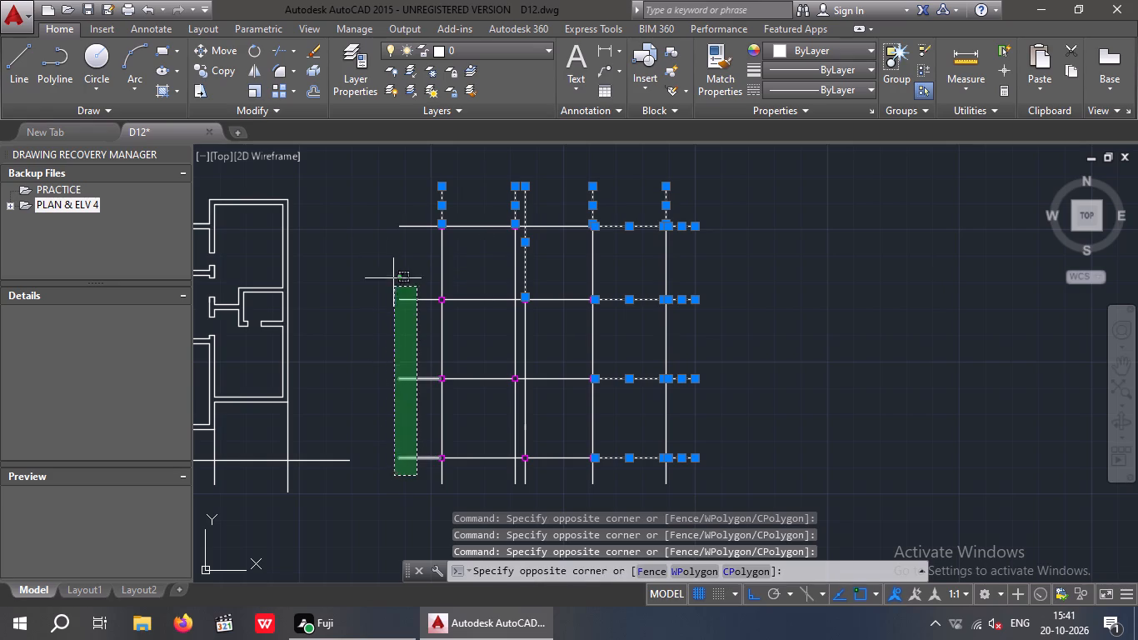
pyautogui.click(380, 190)
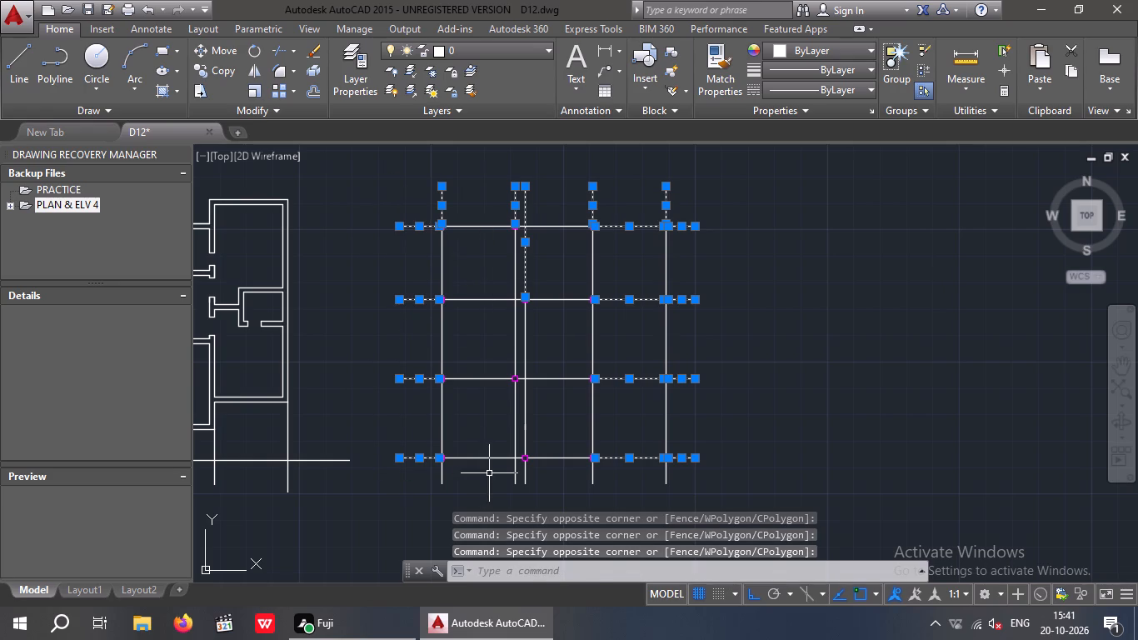
pyautogui.moveTo(489, 472); pyautogui.dragTo(472, 424)
pyautogui.click(466, 207)
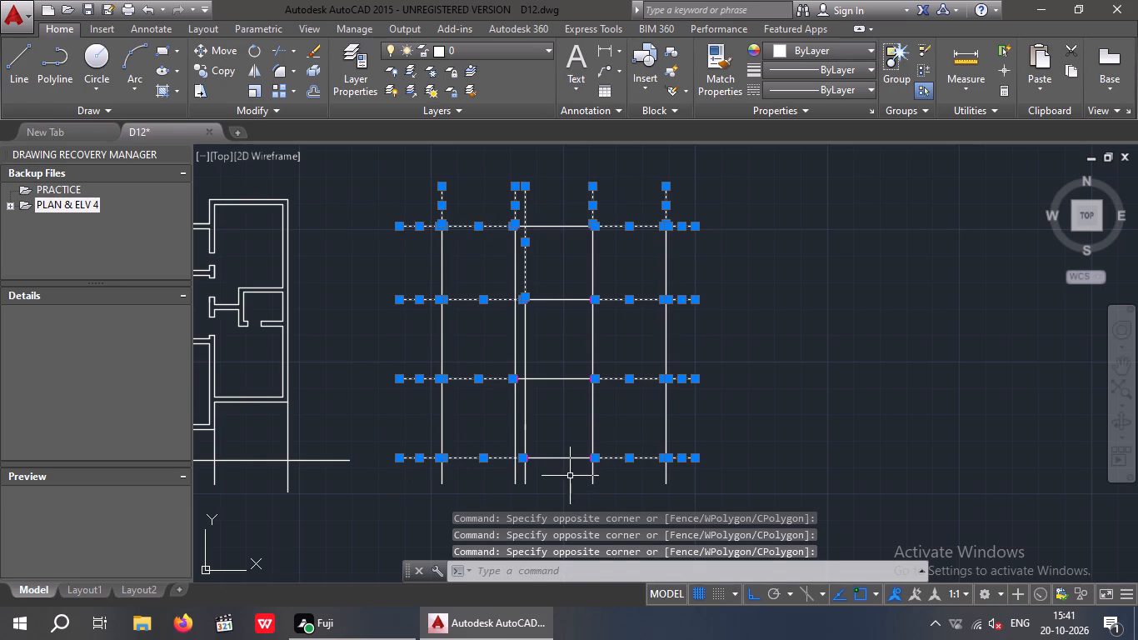
pyautogui.moveTo(570, 476); pyautogui.dragTo(565, 460)
pyautogui.click(529, 202)
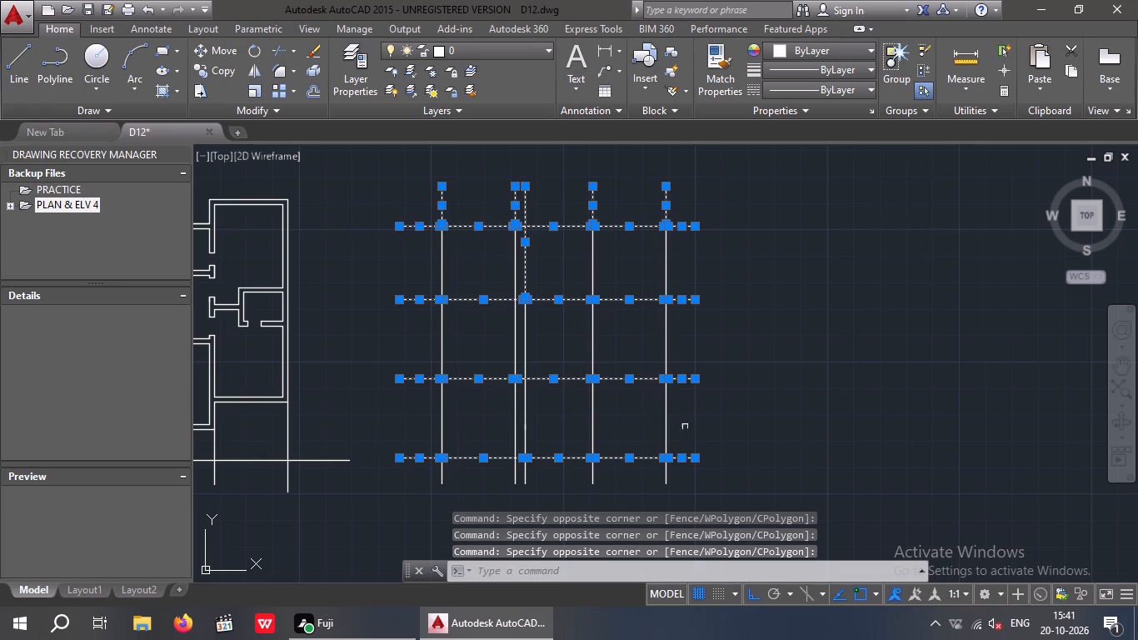
# Add the remaining vertical grid line segments, down to the lower ends, to the selection, change all selected lines to cyan and clear the selection.
pyautogui.moveTo(709, 267); pyautogui.dragTo(677, 264)
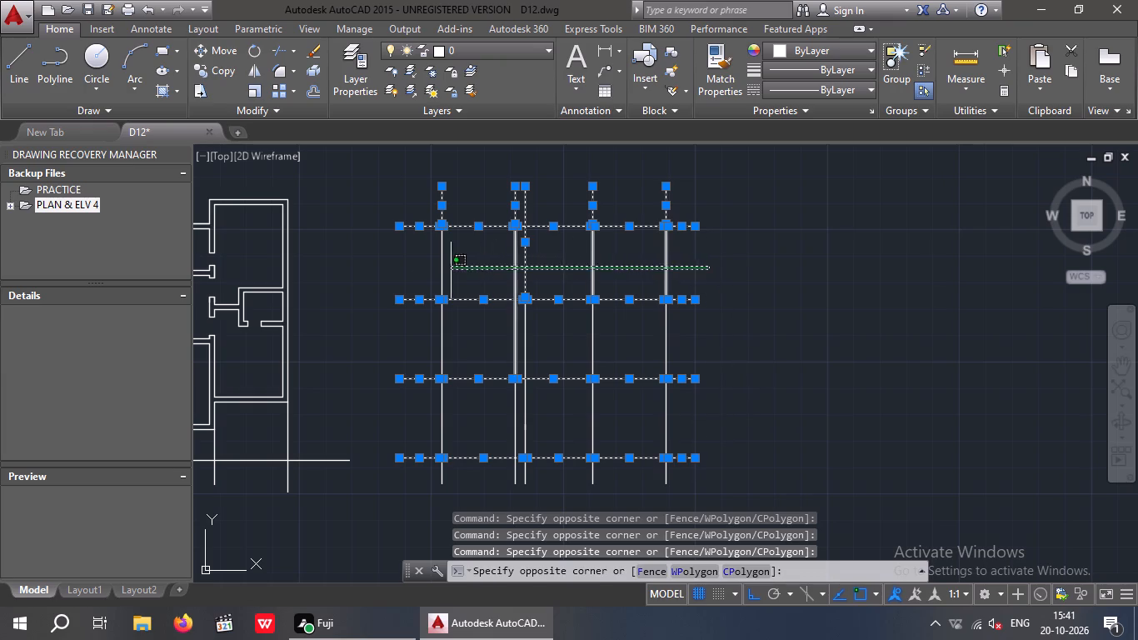
pyautogui.click(425, 272)
pyautogui.moveTo(710, 345); pyautogui.dragTo(708, 345)
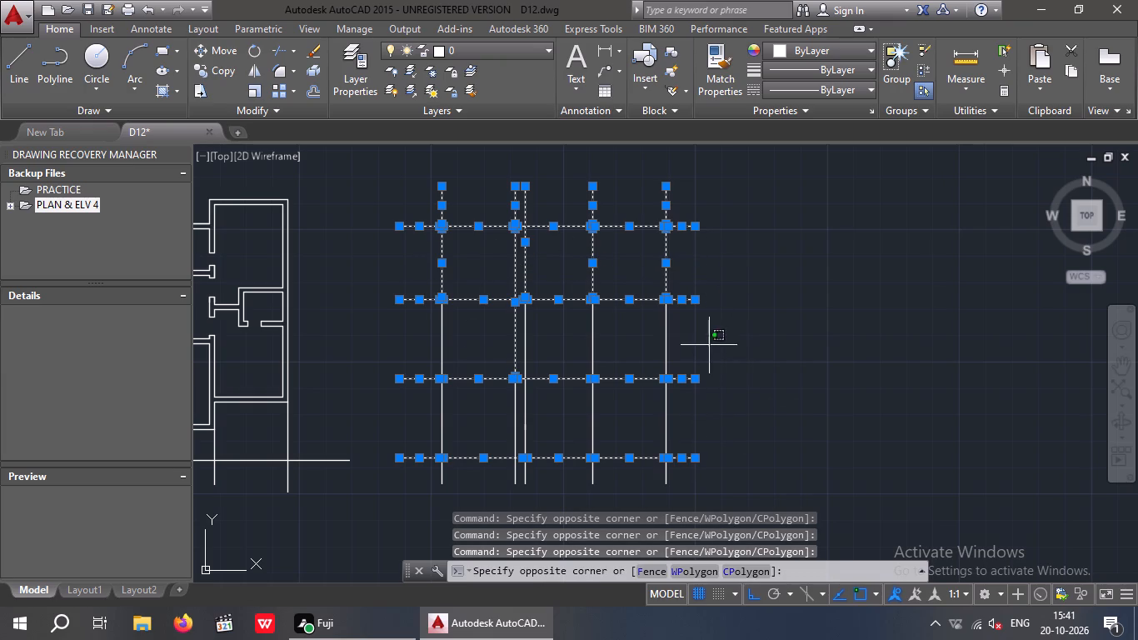
pyautogui.moveTo(708, 345); pyautogui.dragTo(684, 345)
pyautogui.click(407, 352)
pyautogui.moveTo(746, 417); pyautogui.dragTo(653, 422)
pyautogui.click(394, 424)
pyautogui.moveTo(617, 498); pyautogui.dragTo(619, 435, button='middle')
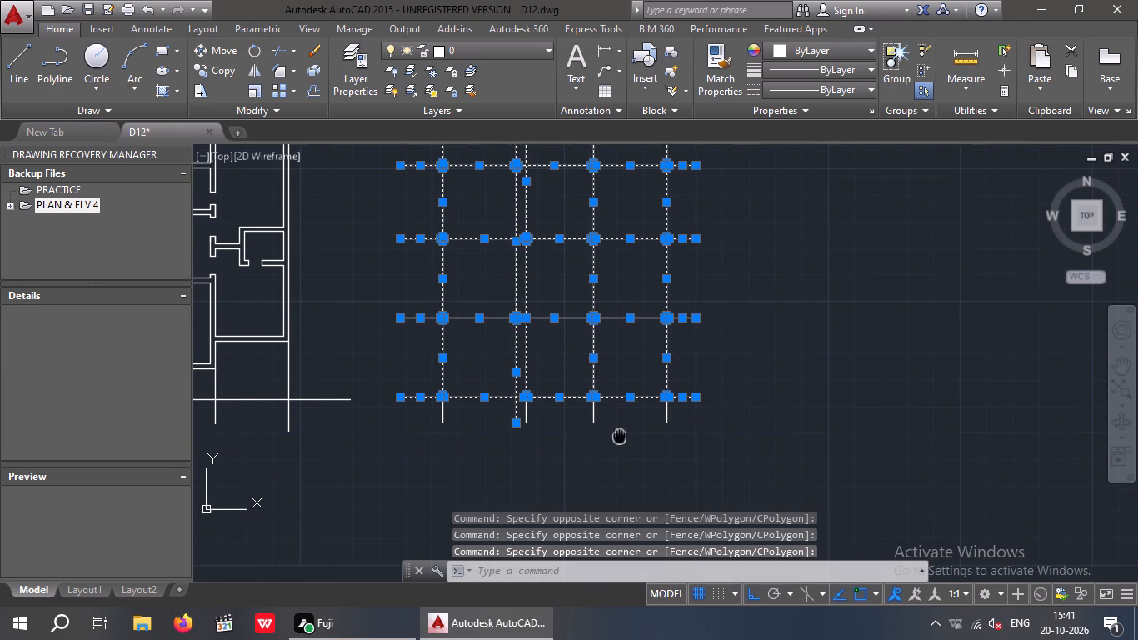
pyautogui.moveTo(619, 435); pyautogui.dragTo(619, 436, button='middle')
pyautogui.moveTo(699, 417); pyautogui.dragTo(691, 417)
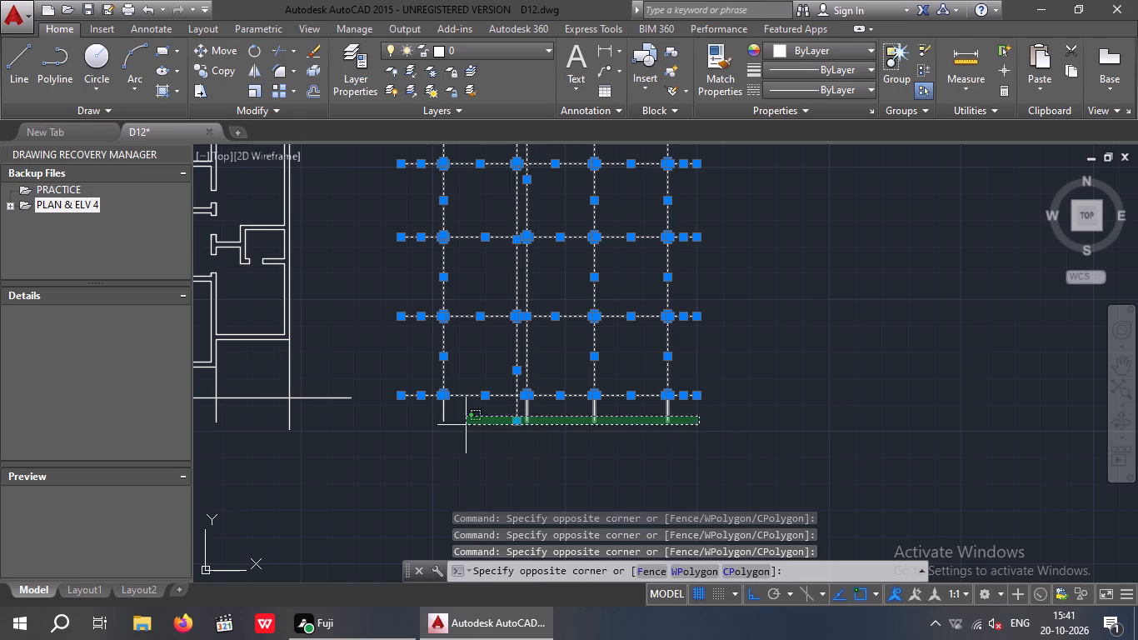
pyautogui.click(412, 425)
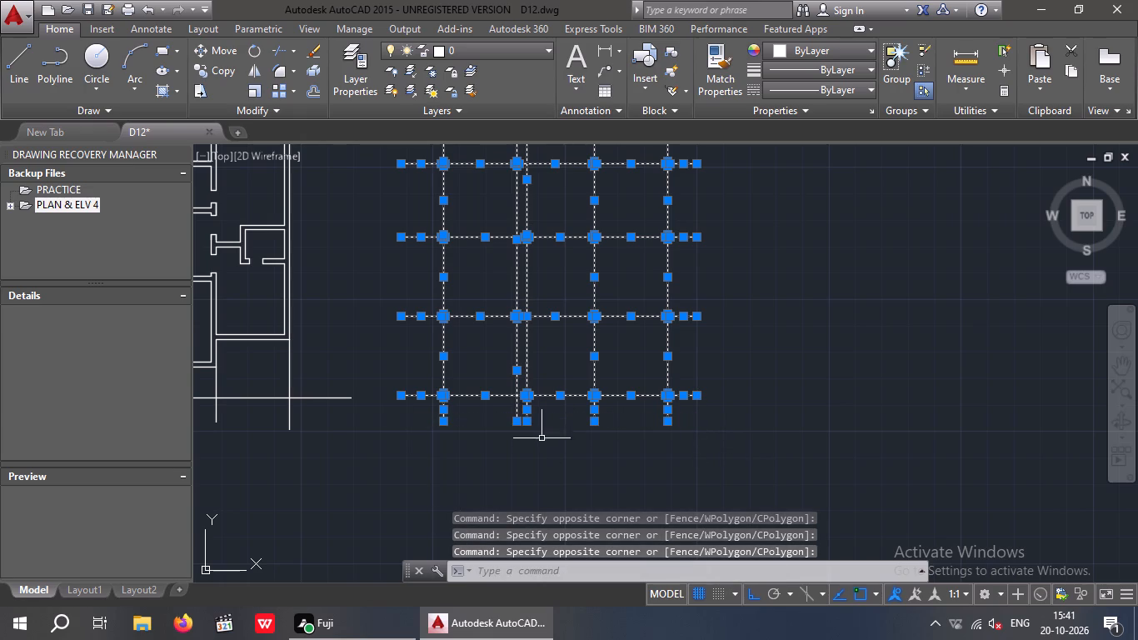
pyautogui.click(811, 48)
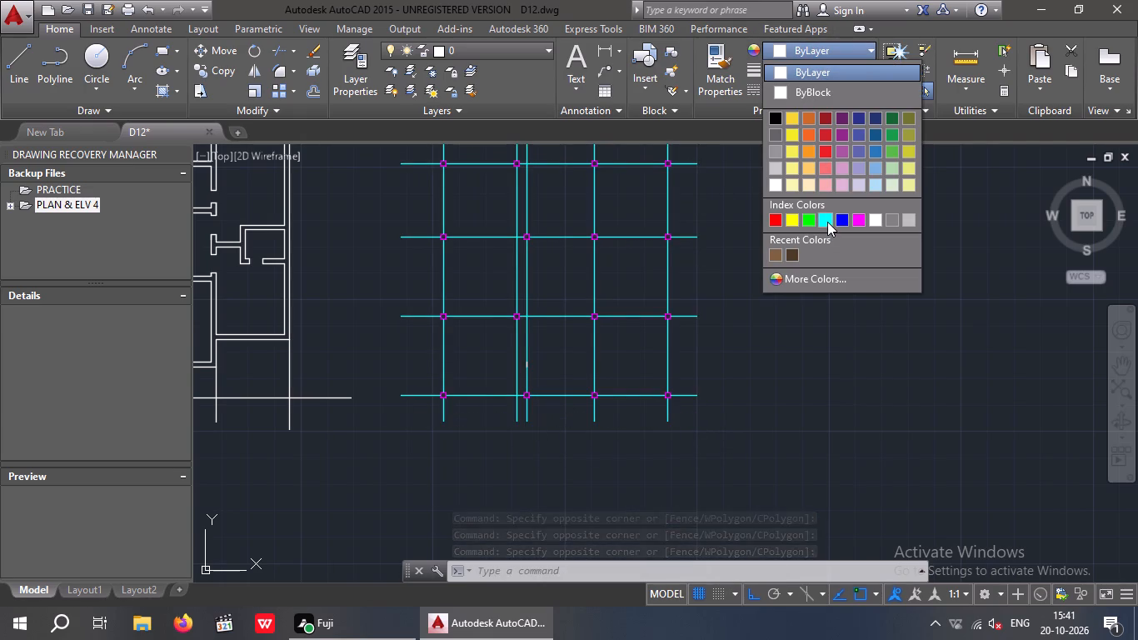
pyautogui.click(827, 222)
pyautogui.press('Escape')
# Hatch the first column of the grid's bottom row with the SOLID pattern in magenta.
pyautogui.moveTo(801, 321); pyautogui.dragTo(713, 474, button='middle')
pyautogui.scroll(-1, 743, 387)
pyautogui.moveTo(743, 385); pyautogui.dragTo(760, 293, button='middle')
pyautogui.moveTo(760, 318); pyautogui.dragTo(721, 347, button='middle')
pyautogui.scroll(1, 713, 342)
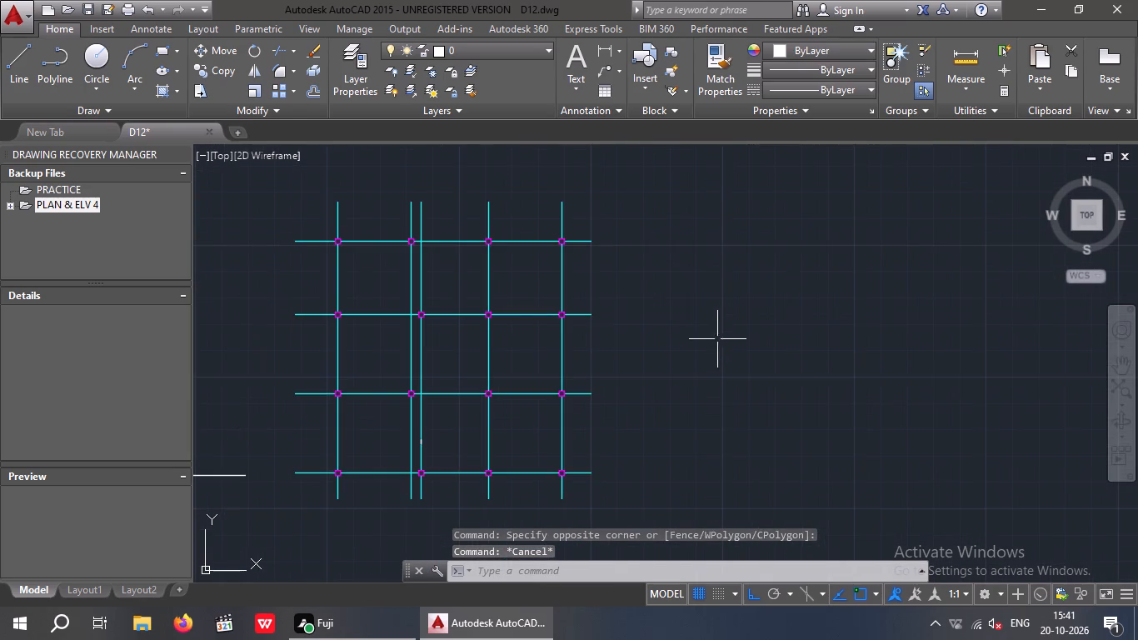
pyautogui.moveTo(713, 350); pyautogui.dragTo(771, 322, button='middle')
pyautogui.click(167, 92)
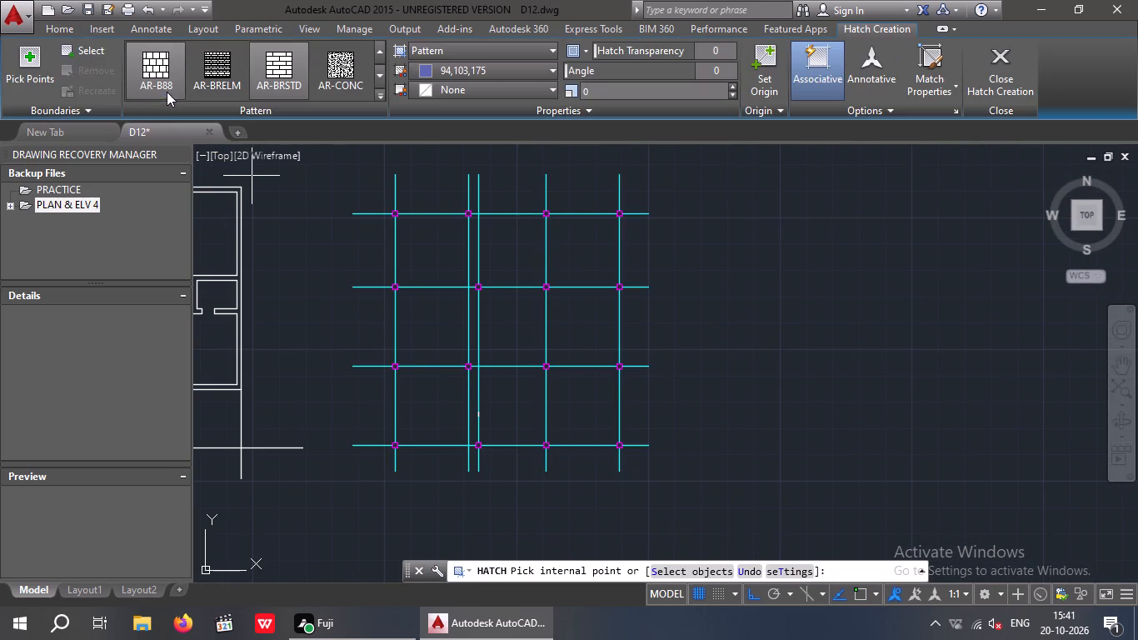
pyautogui.click(462, 79)
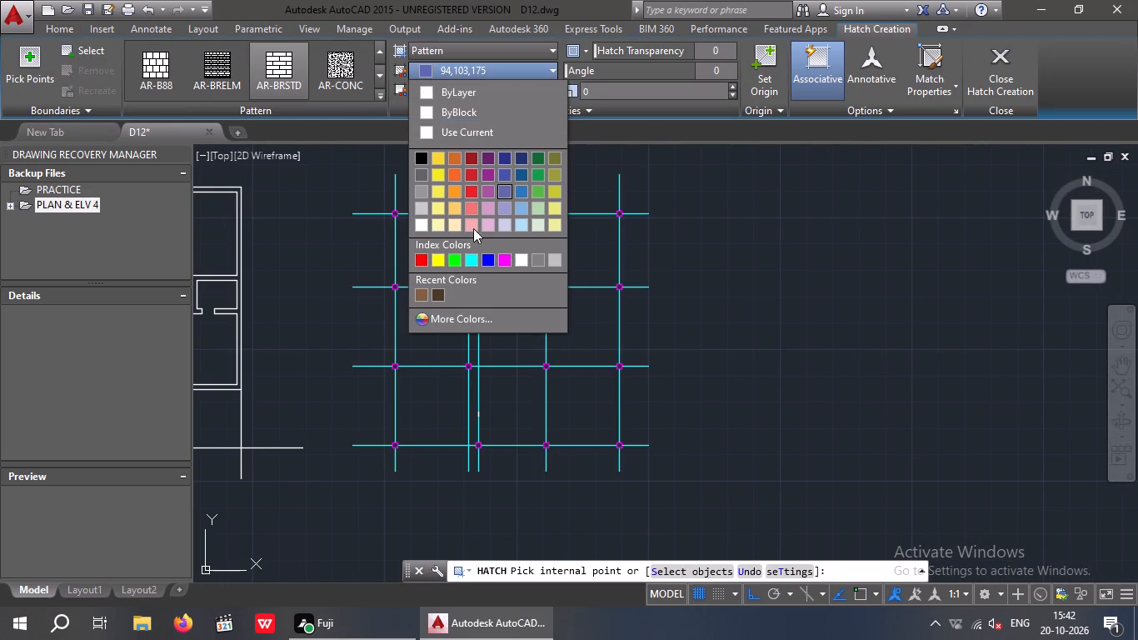
pyautogui.click(506, 260)
pyautogui.scroll(4, 405, 496)
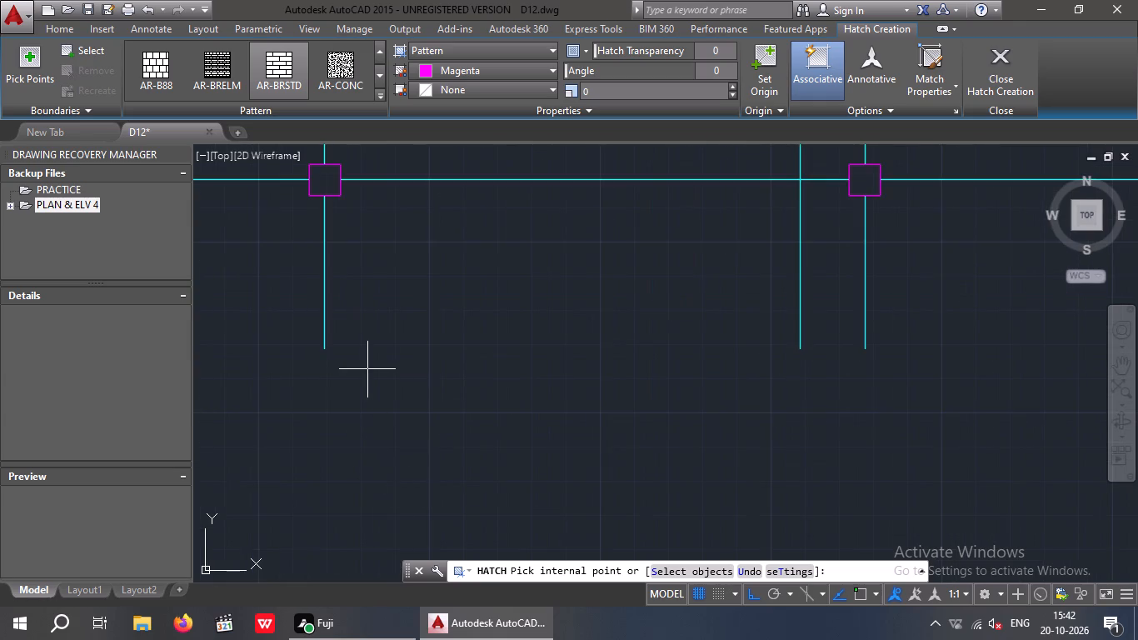
pyautogui.moveTo(395, 402); pyautogui.dragTo(496, 572, button='middle')
pyautogui.scroll(5, 197, 51)
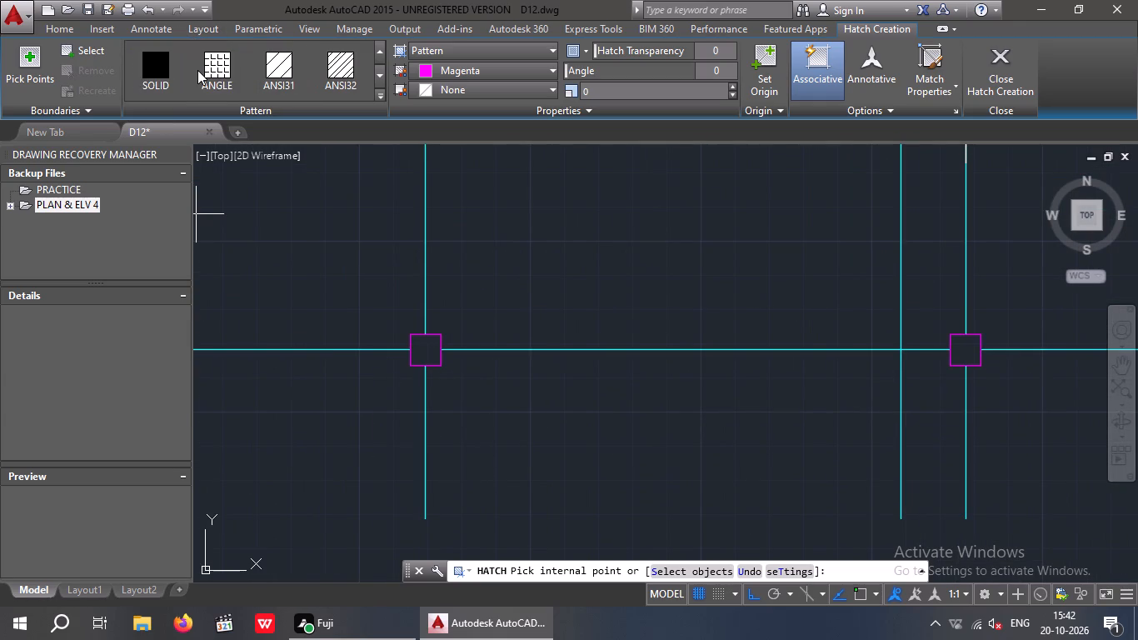
pyautogui.scroll(1, 197, 70)
pyautogui.click(157, 64)
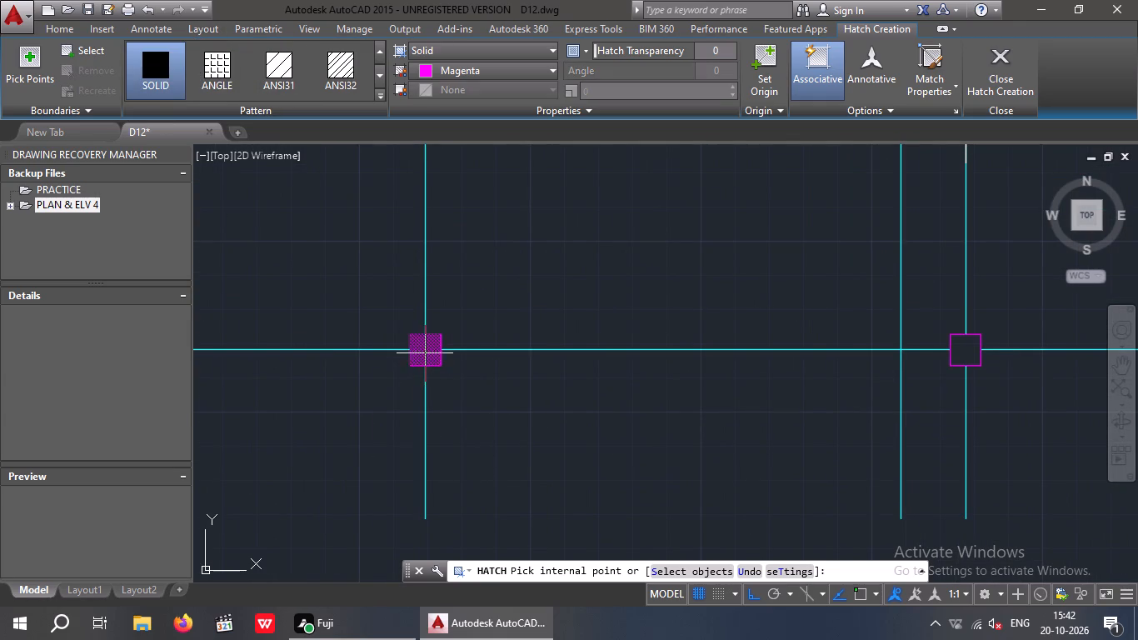
pyautogui.click(425, 352)
pyautogui.scroll(-1, 615, 387)
pyautogui.moveTo(614, 387); pyautogui.dragTo(571, 397, button='middle')
pyautogui.scroll(4, 440, 364)
pyautogui.scroll(-1, 660, 375)
pyautogui.moveTo(660, 374); pyautogui.dragTo(329, 292, button='middle')
pyautogui.scroll(-2, 415, 262)
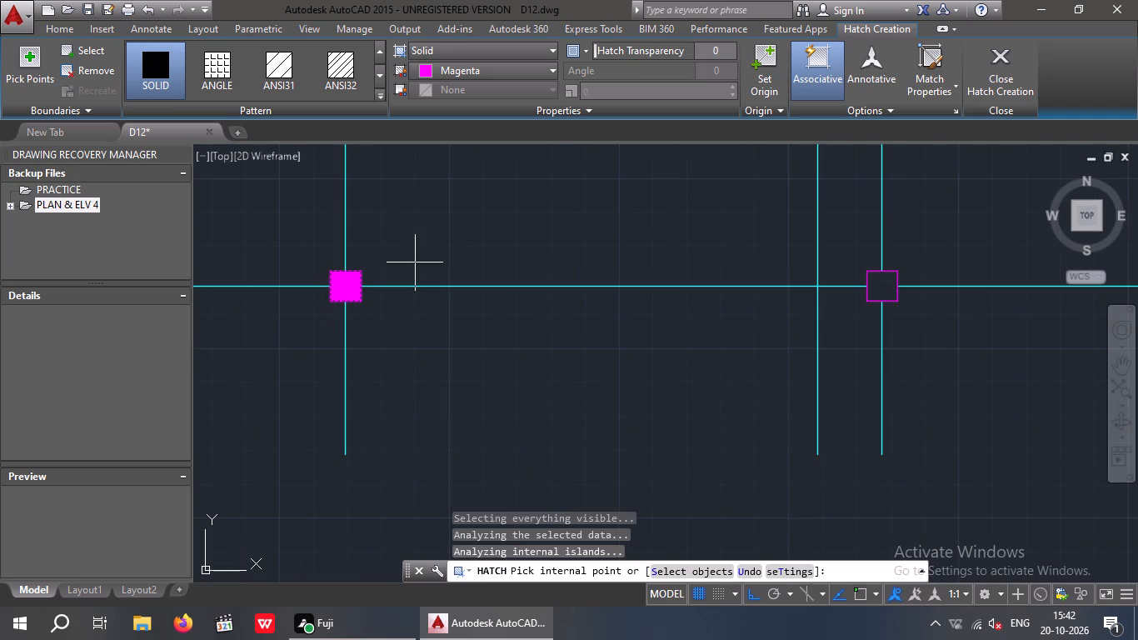
pyautogui.press('Escape')
pyautogui.press('Escape')
# Fill the second, third and fourth columns of the bottom row with a solid magenta hatch.
pyautogui.moveTo(608, 354); pyautogui.dragTo(532, 420, button='middle')
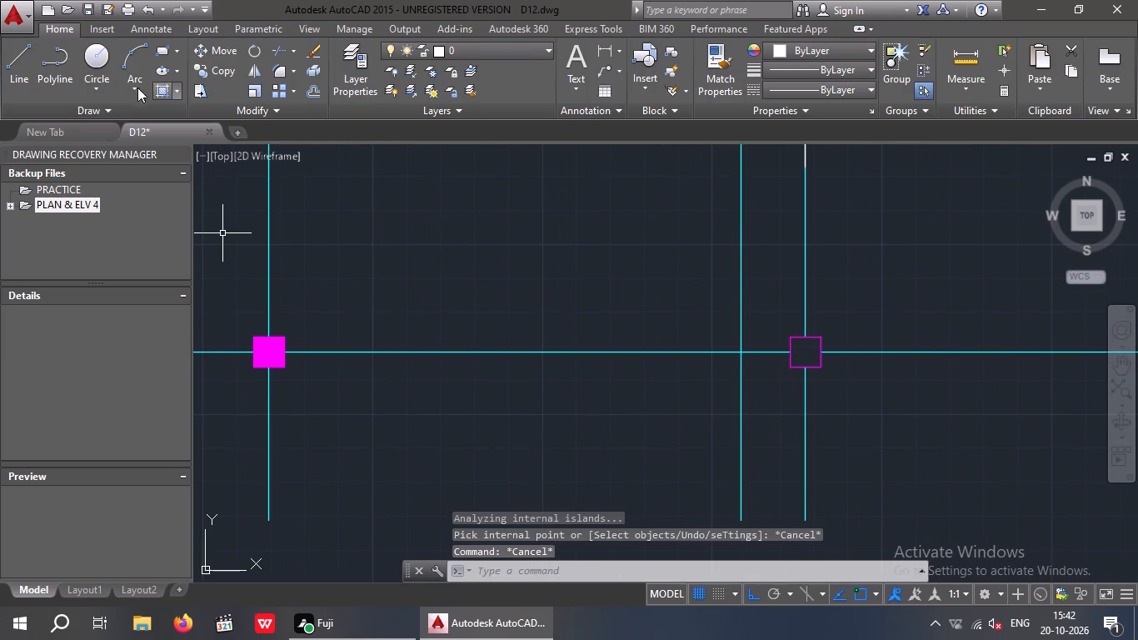
pyautogui.click(156, 91)
pyautogui.click(144, 52)
pyautogui.doubleClick(155, 60)
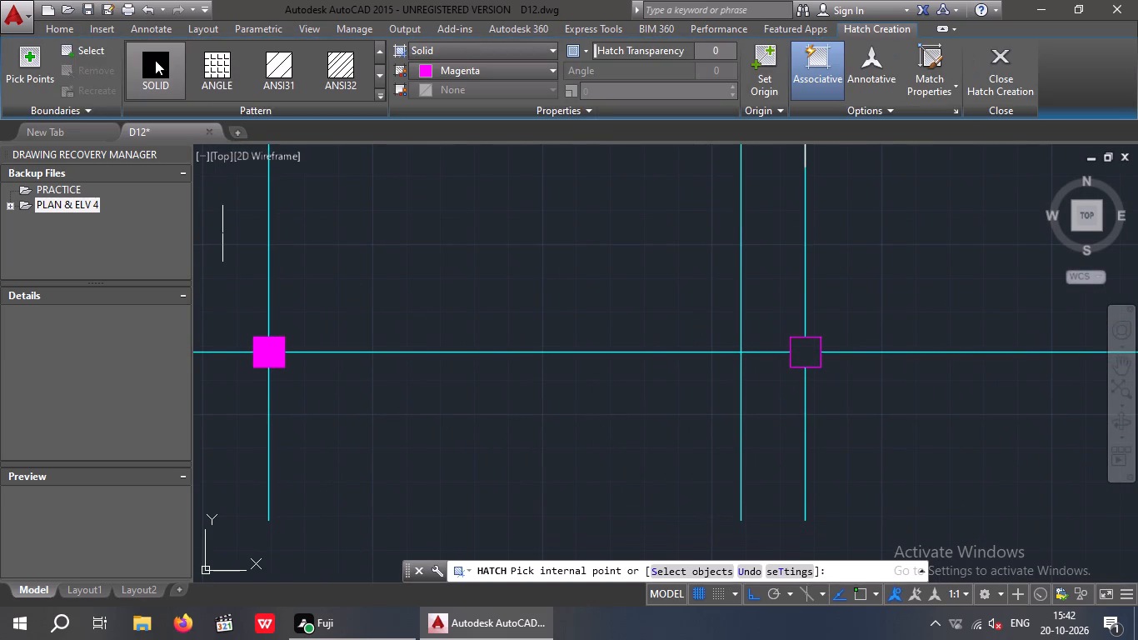
pyautogui.click(806, 352)
pyautogui.scroll(-2, 811, 337)
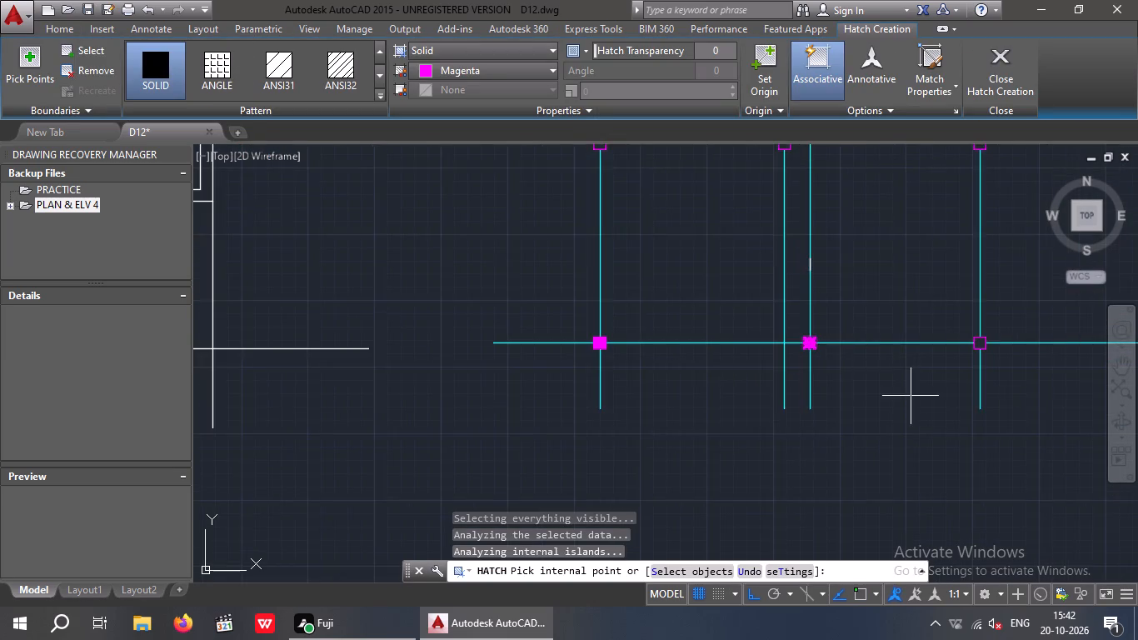
pyautogui.moveTo(911, 396); pyautogui.dragTo(441, 376, button='middle')
pyautogui.scroll(3, 506, 324)
pyautogui.click(511, 314)
pyautogui.scroll(3, 512, 314)
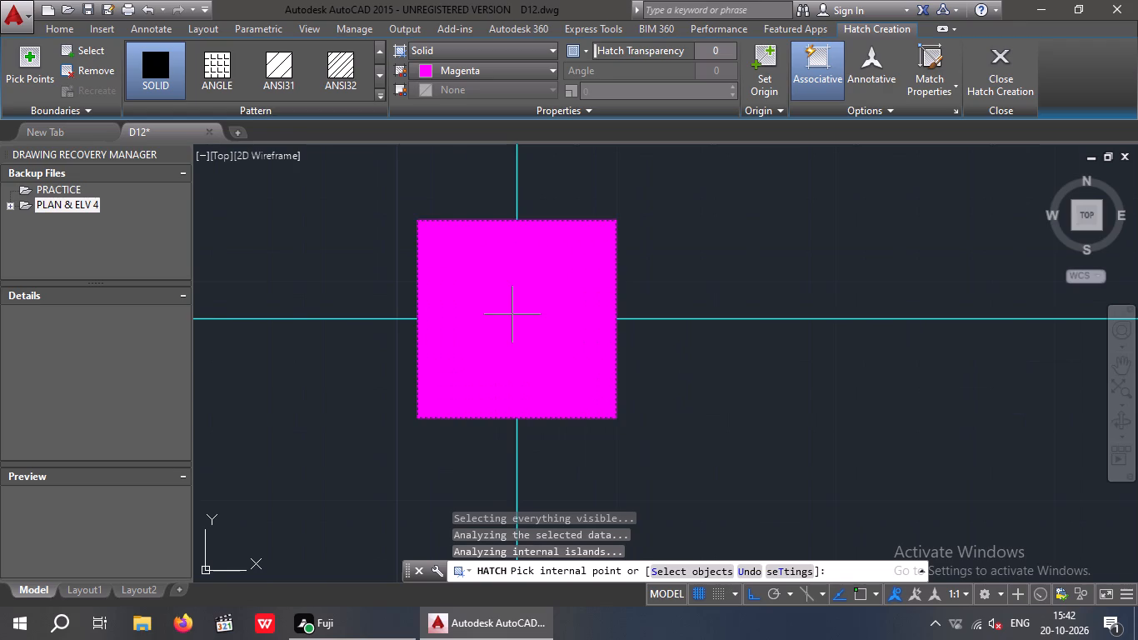
pyautogui.scroll(-4, 512, 314)
pyautogui.click(983, 312)
# Fill the four columns of the third row, just above the bottom row, with the solid magenta hatch.
pyautogui.scroll(-3, 896, 322)
pyautogui.moveTo(885, 374); pyautogui.dragTo(857, 512, button='middle')
pyautogui.moveTo(902, 262); pyautogui.dragTo(892, 265)
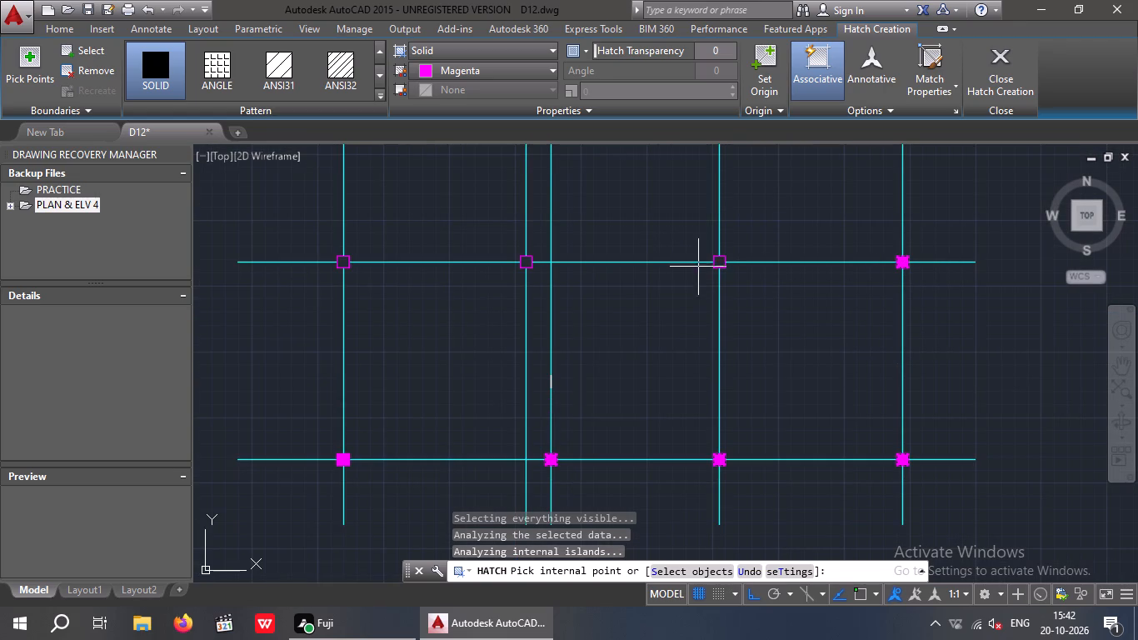
pyautogui.click(718, 262)
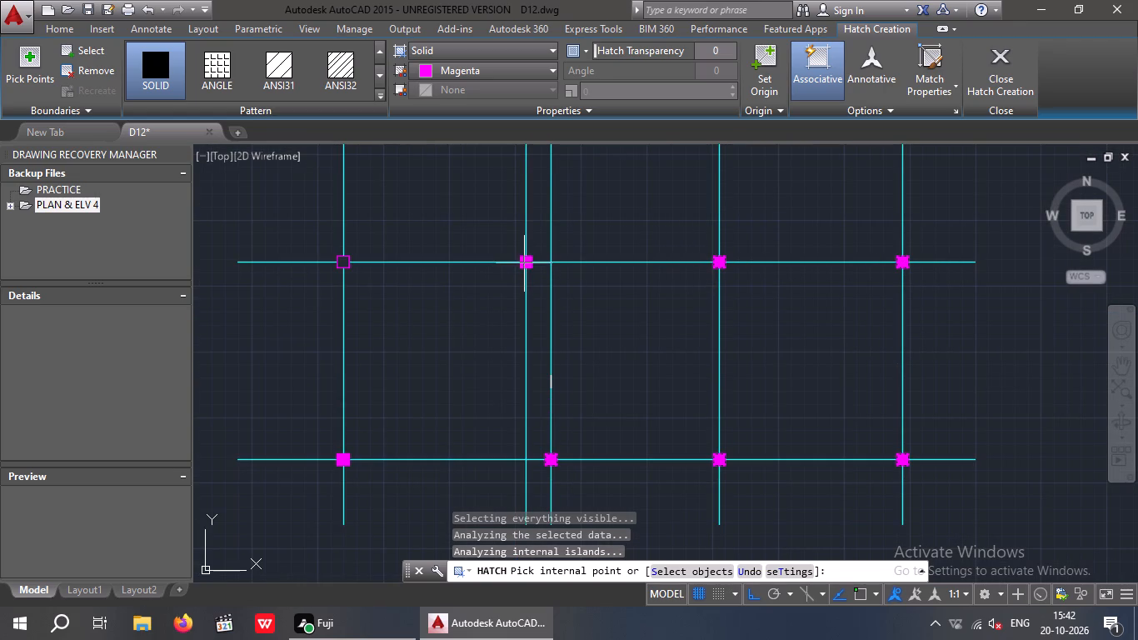
pyautogui.click(524, 263)
pyautogui.click(340, 262)
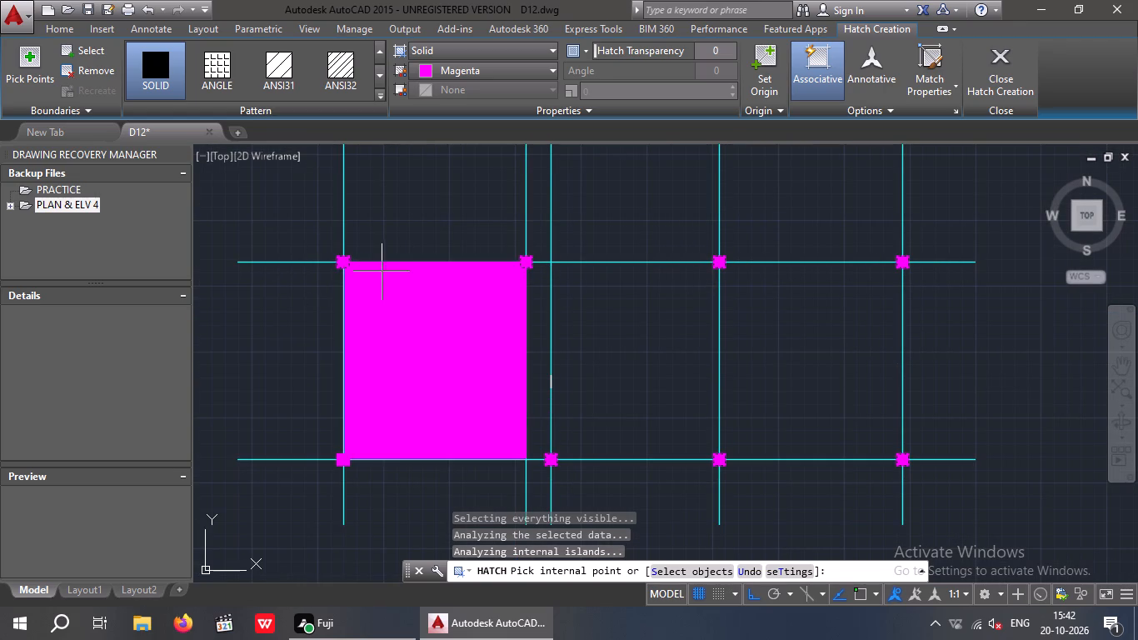
# Fill the four columns of the second row from the top with the solid magenta hatch.
pyautogui.moveTo(425, 222); pyautogui.dragTo(457, 467, button='middle')
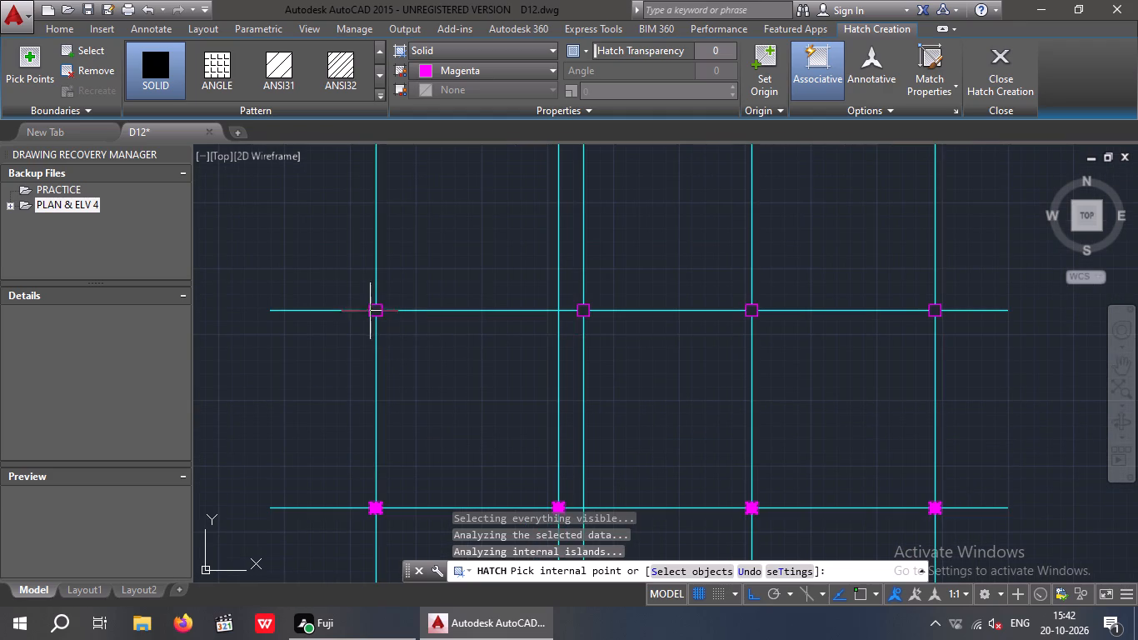
pyautogui.click(375, 309)
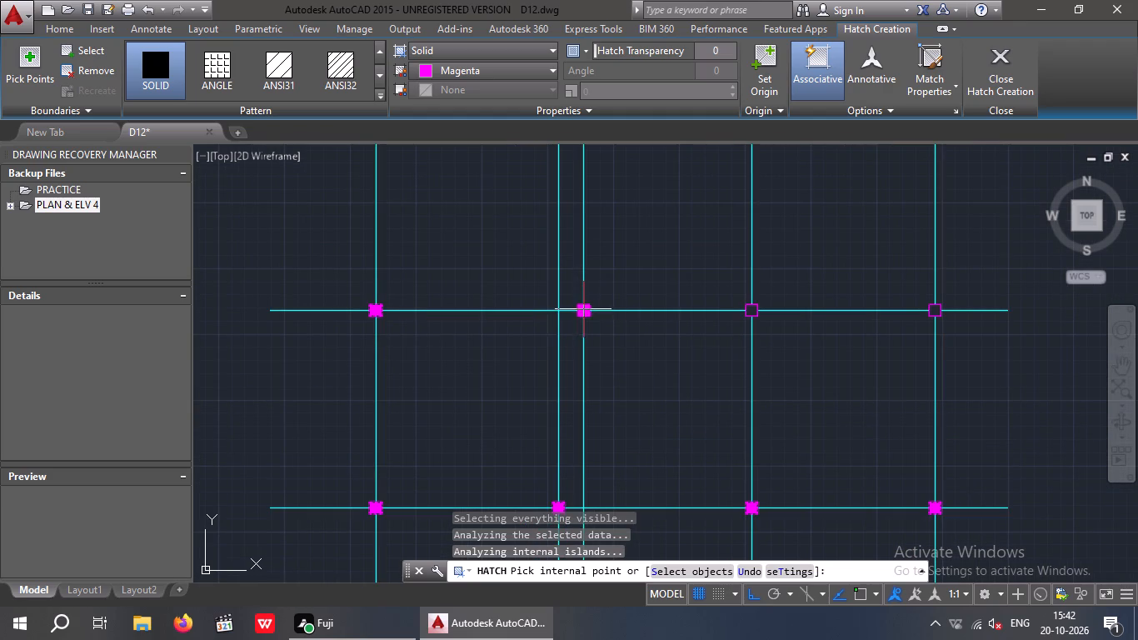
pyautogui.click(583, 309)
pyautogui.click(751, 312)
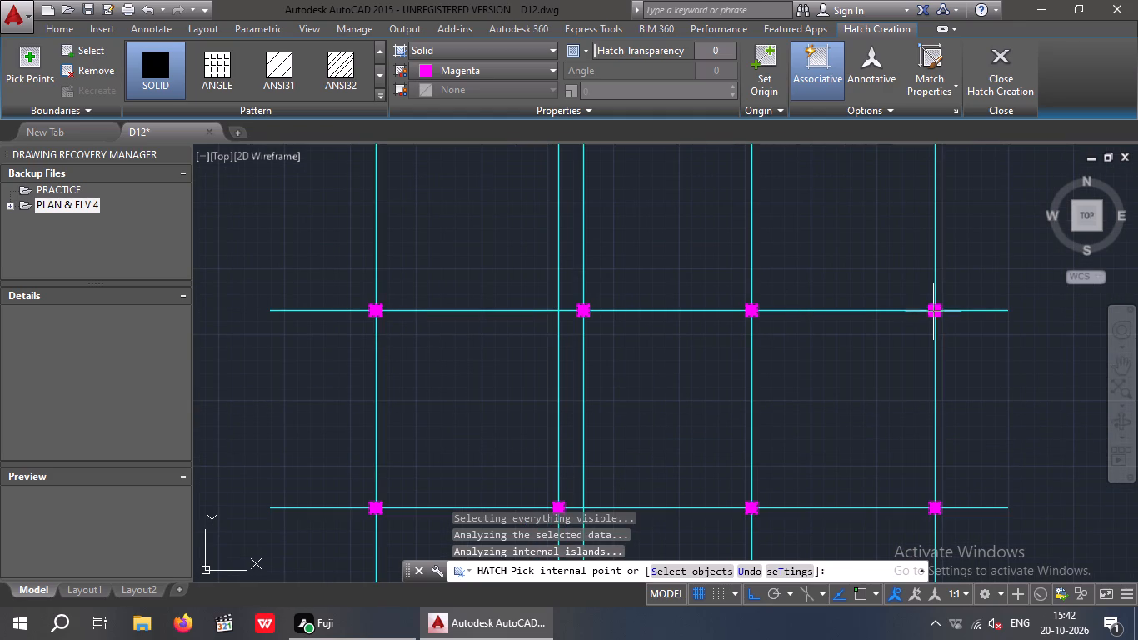
pyautogui.click(933, 311)
# Fill the four columns of the top row with the solid magenta hatch and end the Hatch command.
pyautogui.scroll(-1, 862, 336)
pyautogui.moveTo(861, 342); pyautogui.dragTo(841, 492, button='middle')
pyautogui.scroll(2, 891, 357)
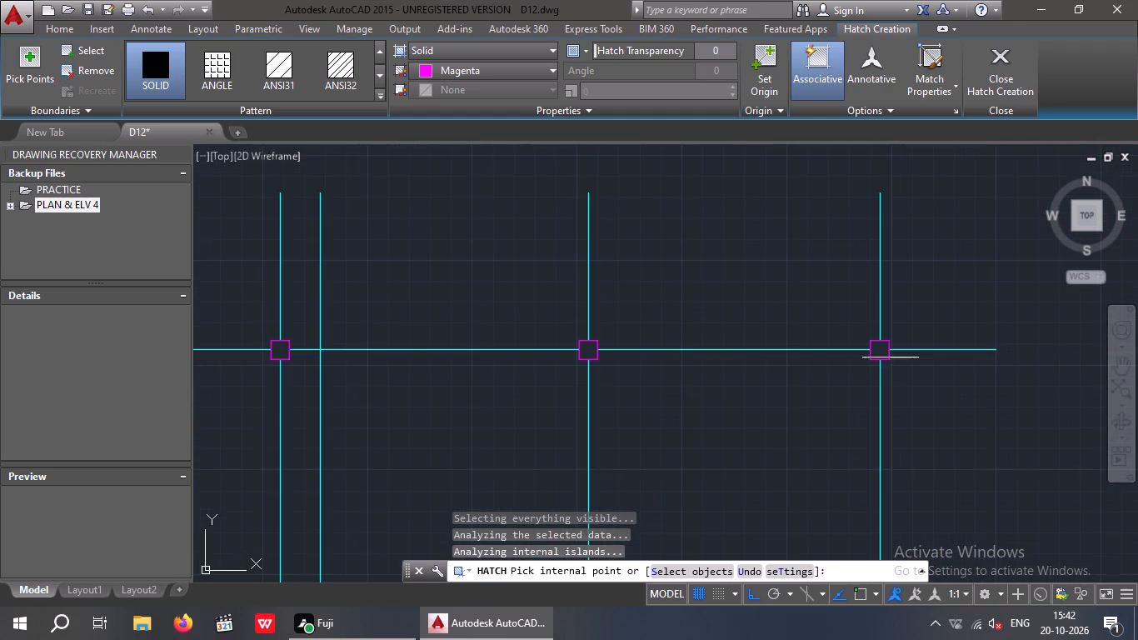
pyautogui.click(885, 354)
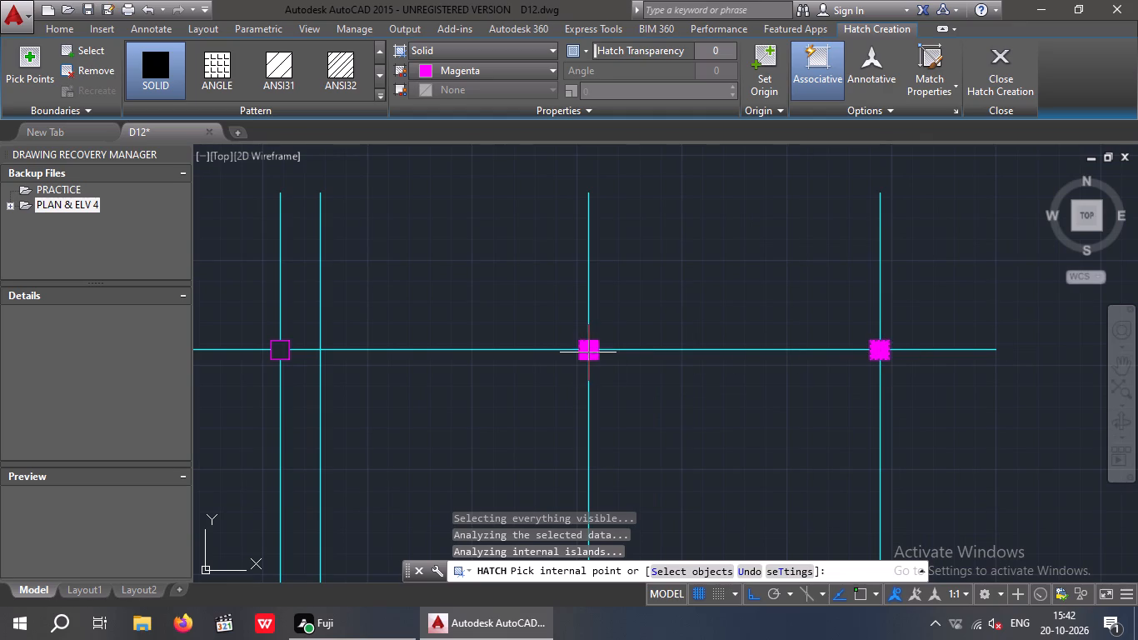
pyautogui.click(588, 352)
pyautogui.scroll(-1, 569, 357)
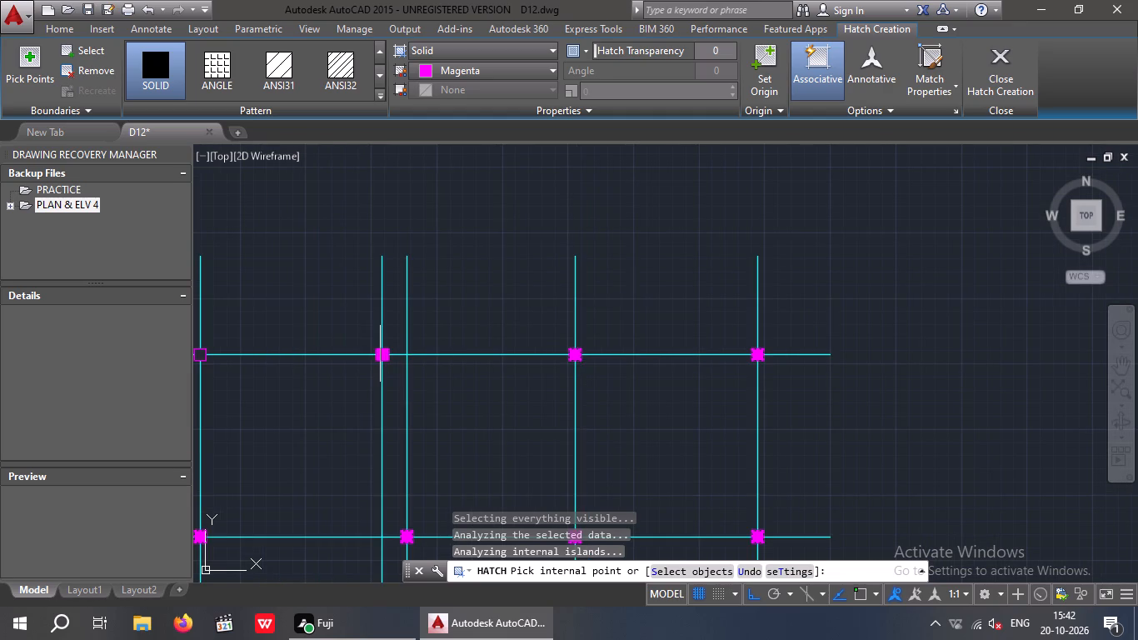
pyautogui.click(387, 352)
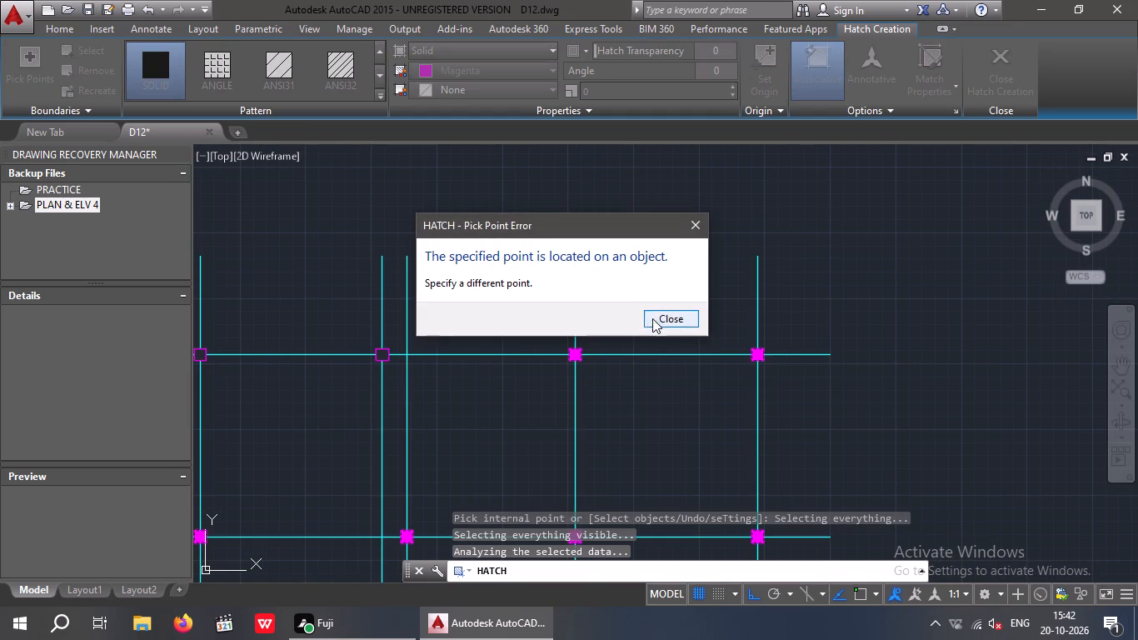
pyautogui.click(681, 324)
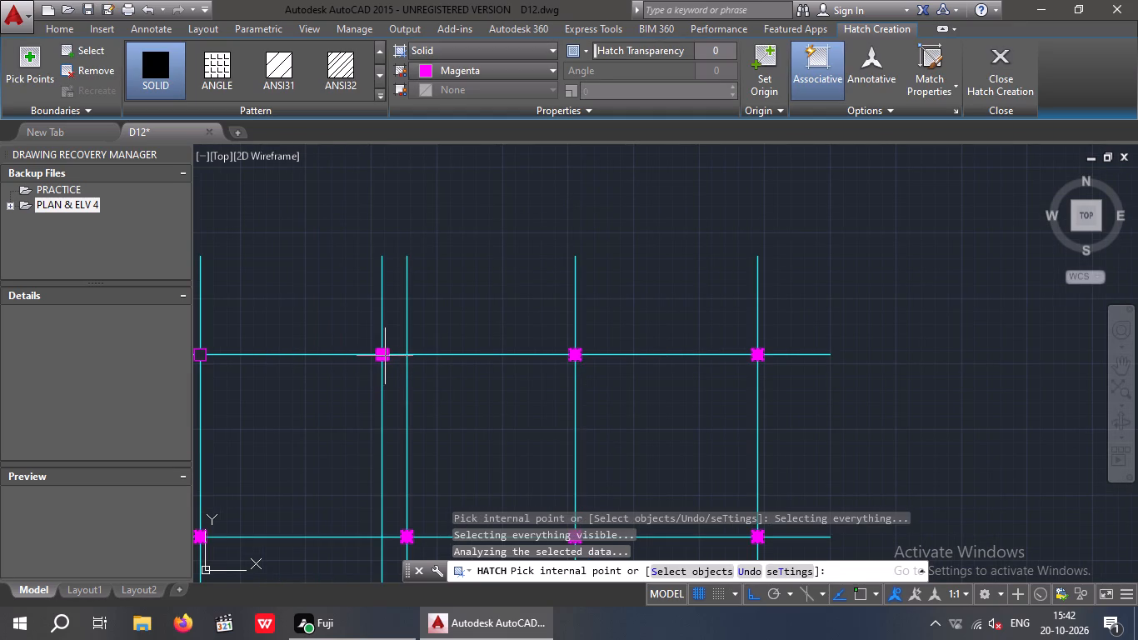
pyautogui.click(385, 356)
pyautogui.moveTo(492, 391); pyautogui.dragTo(606, 365, button='middle')
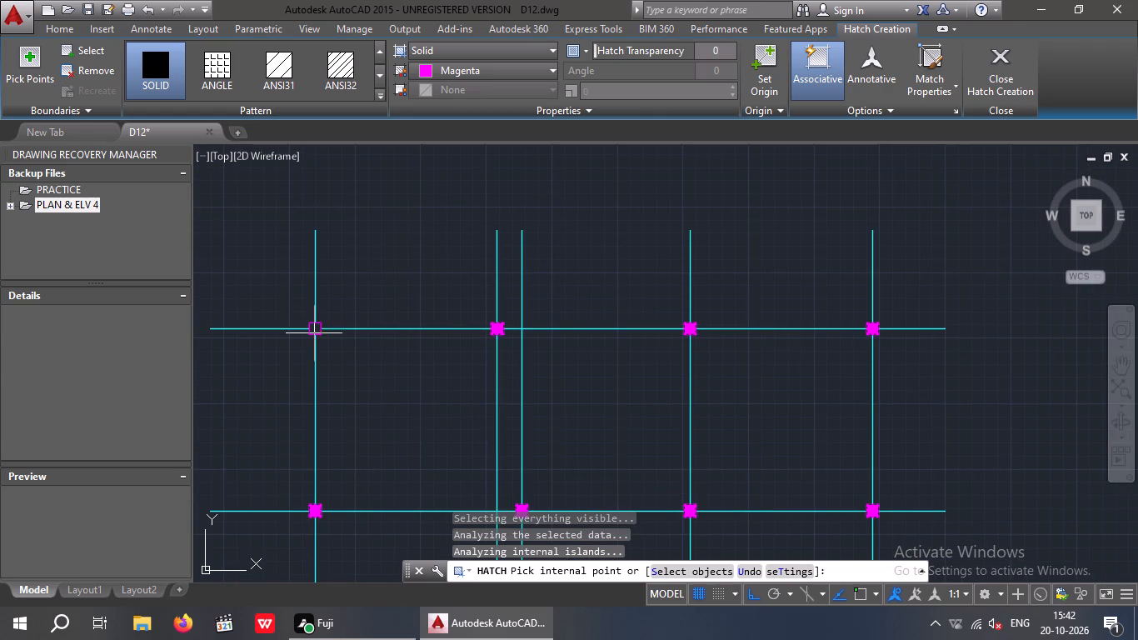
pyautogui.click(314, 328)
pyautogui.press('Escape')
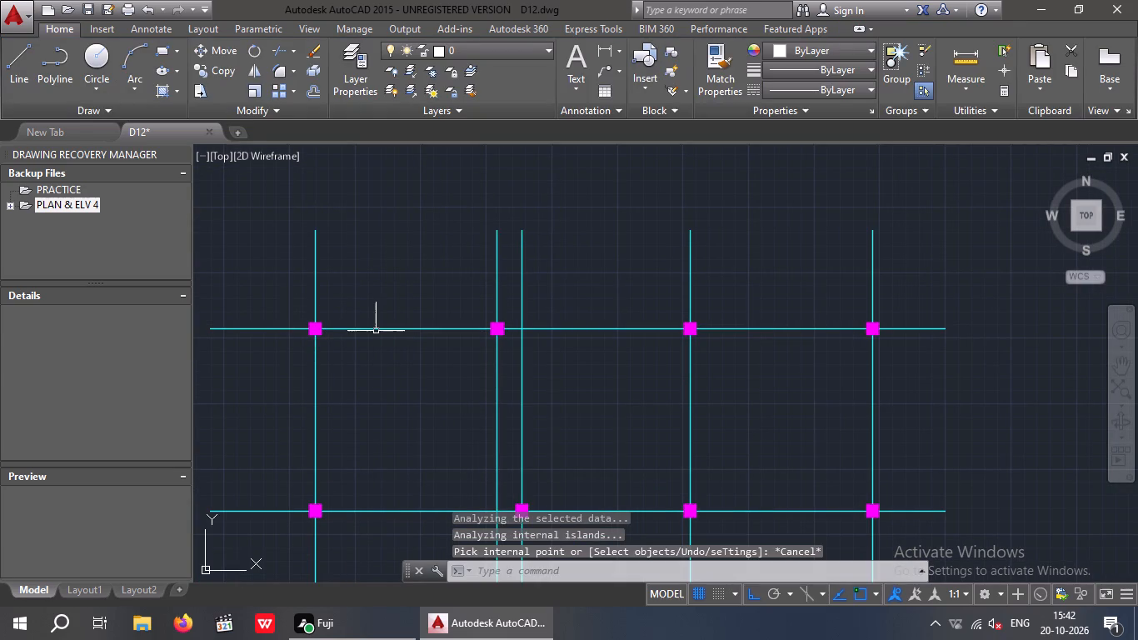
# Save the drawing.
pyautogui.hotkey('ctrl', 's')
pyautogui.hotkey('ctrl', 's')
# Examine the finished column grid and the neighbouring floor plan, including its staircase and lower rooms.
pyautogui.scroll(-2, 372, 330)
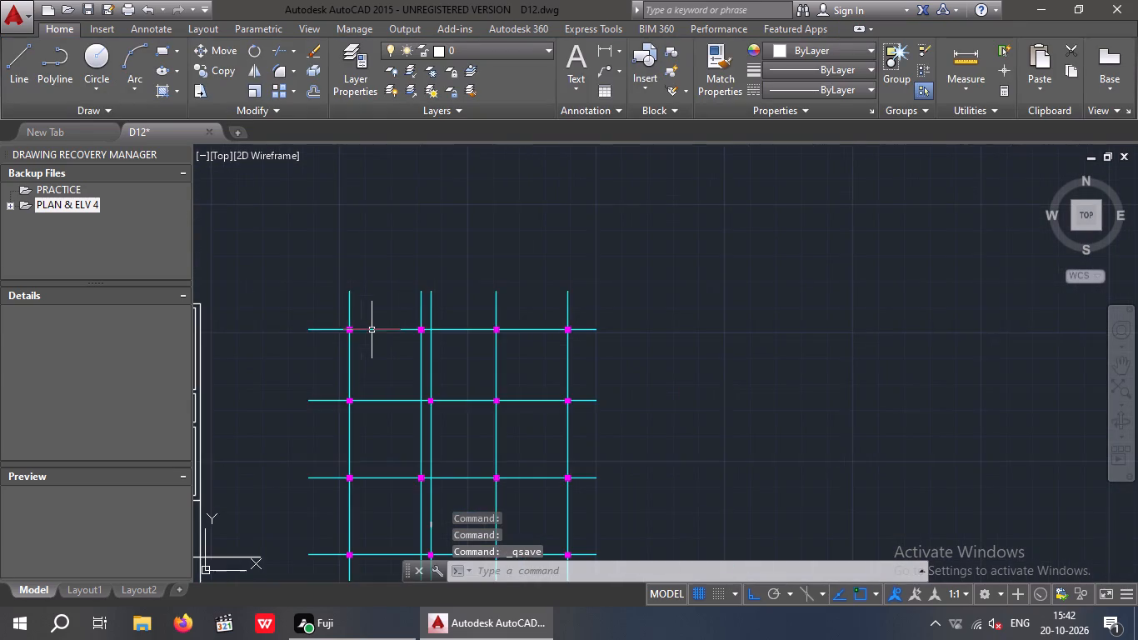
pyautogui.scroll(-1, 400, 350)
pyautogui.moveTo(400, 352); pyautogui.dragTo(501, 279, button='middle')
pyautogui.scroll(1, 538, 350)
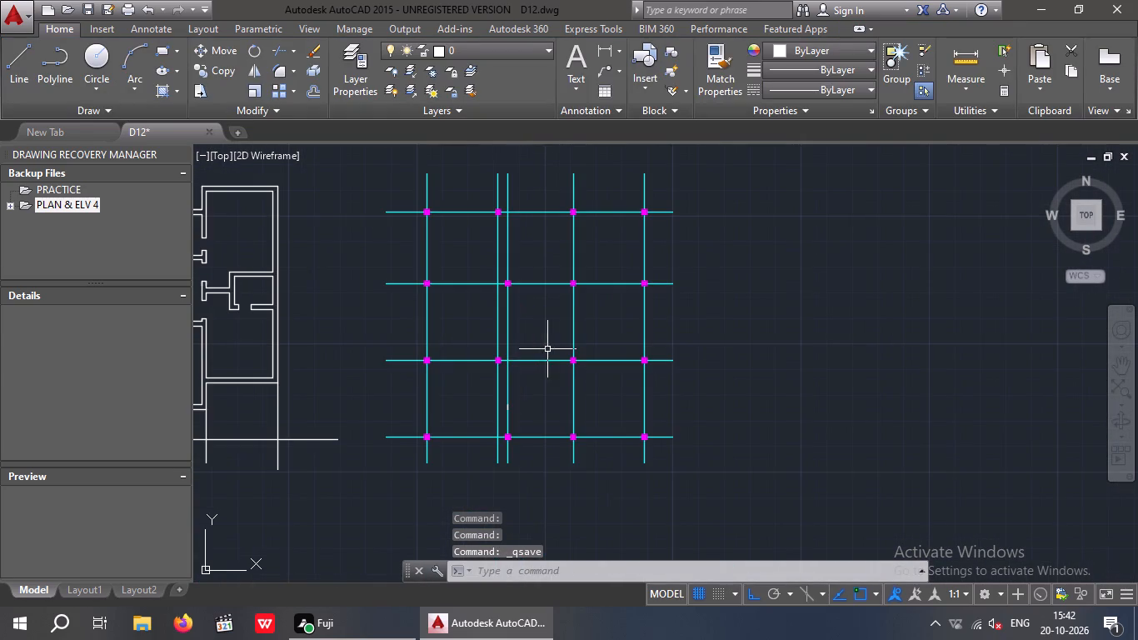
pyautogui.moveTo(548, 349); pyautogui.dragTo(650, 328, button='middle')
pyautogui.scroll(-1, 610, 332)
pyautogui.moveTo(512, 402); pyautogui.dragTo(685, 403, button='middle')
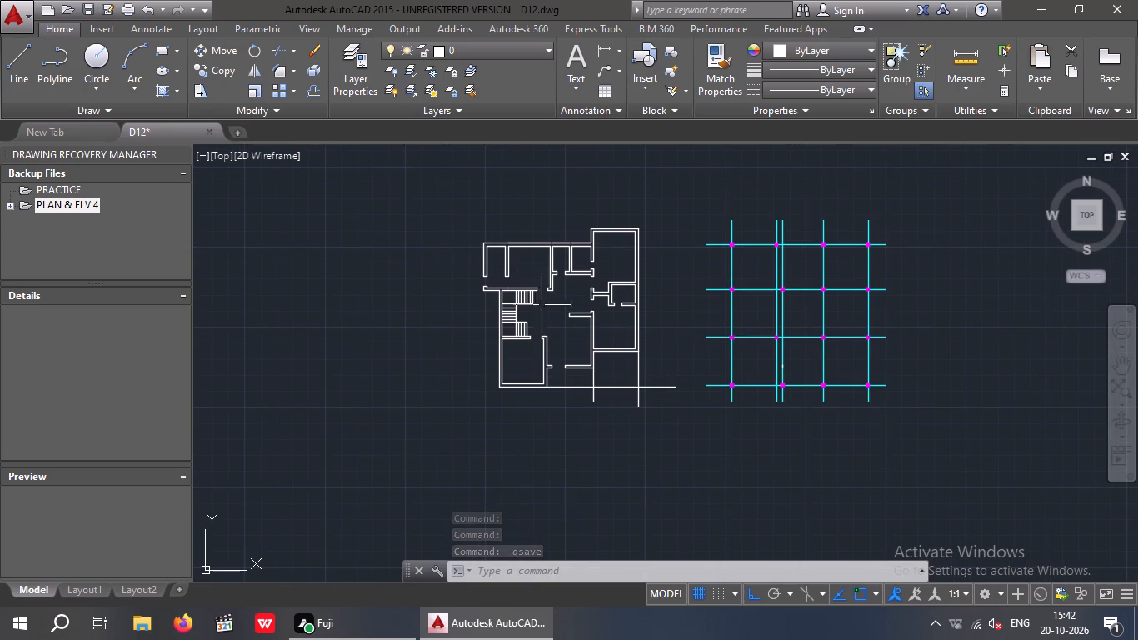
pyautogui.scroll(1, 528, 281)
pyautogui.moveTo(539, 310); pyautogui.dragTo(392, 298, button='middle')
pyautogui.scroll(-1, 519, 292)
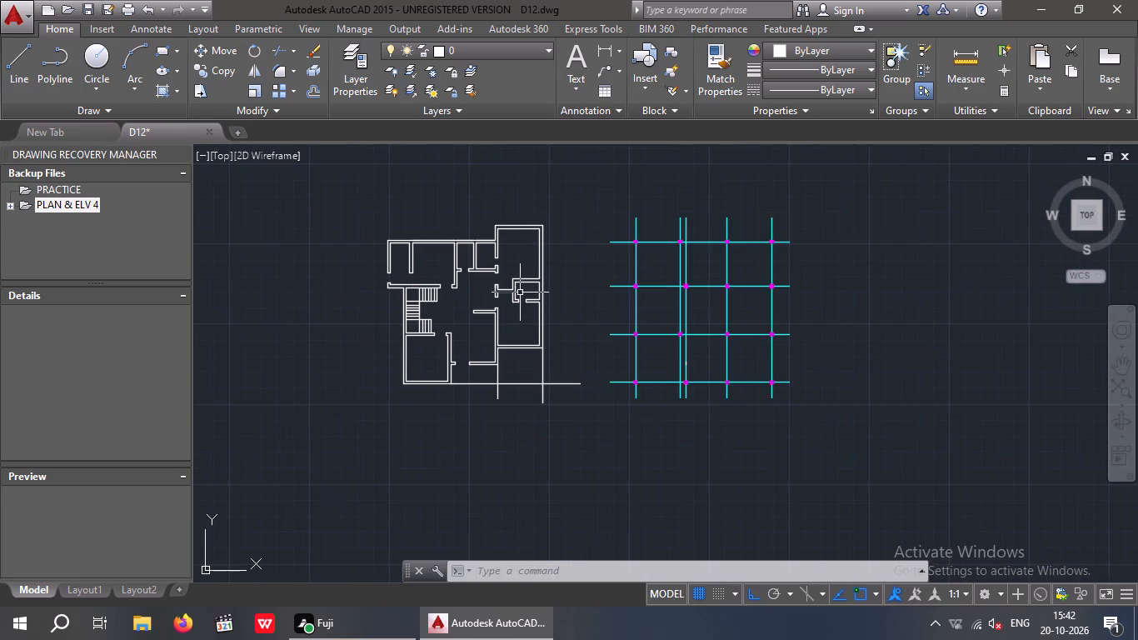
pyautogui.moveTo(601, 347); pyautogui.dragTo(667, 368, button='middle')
pyautogui.scroll(2, 506, 367)
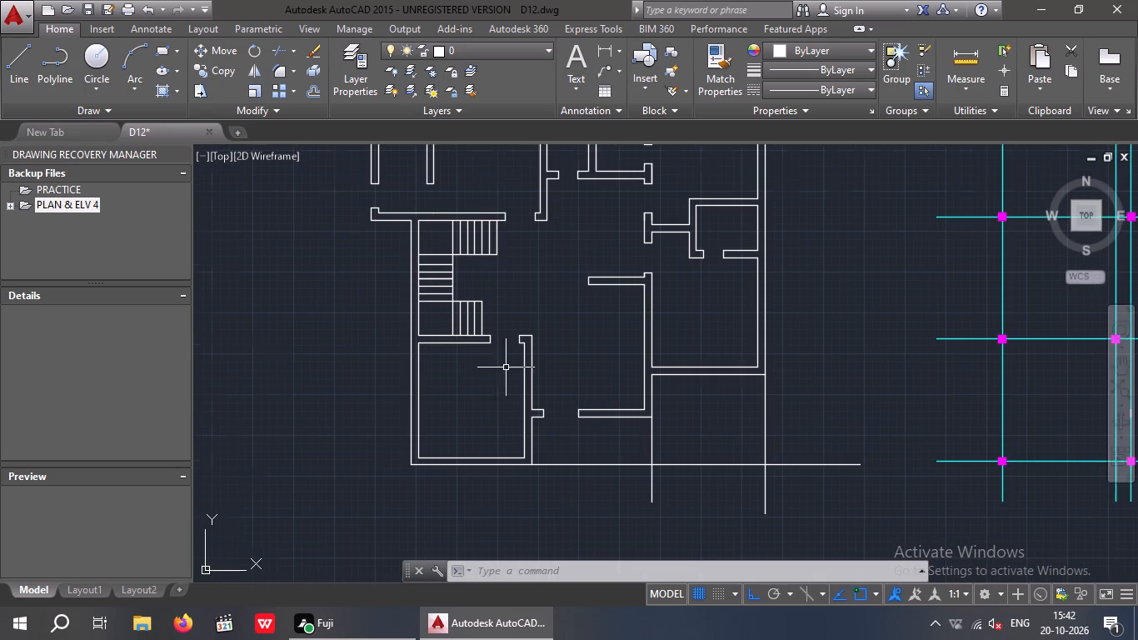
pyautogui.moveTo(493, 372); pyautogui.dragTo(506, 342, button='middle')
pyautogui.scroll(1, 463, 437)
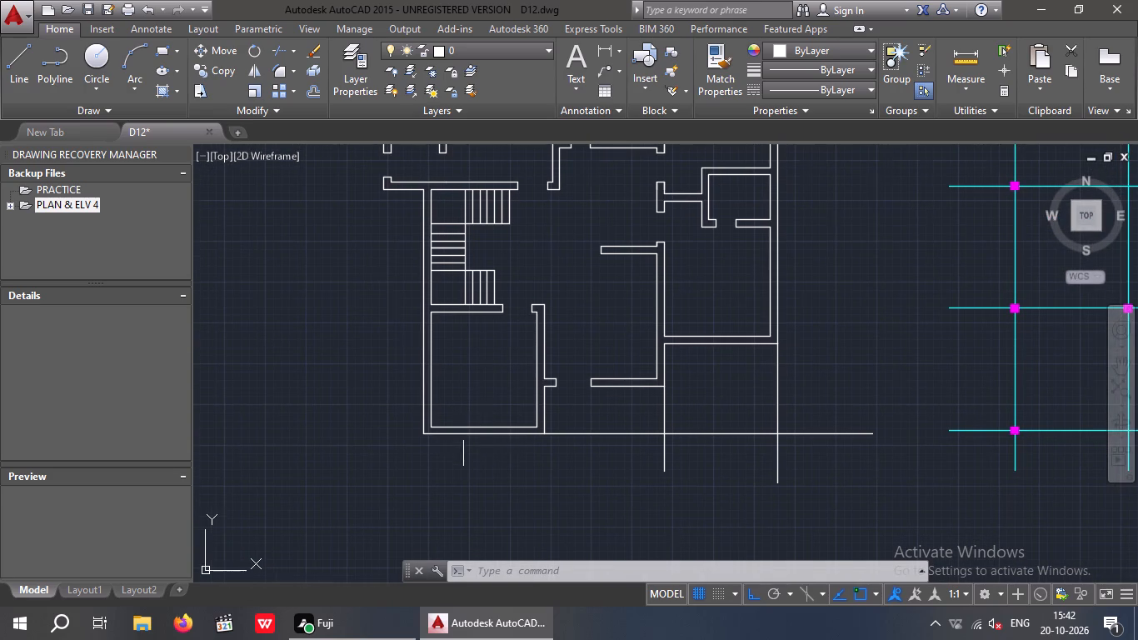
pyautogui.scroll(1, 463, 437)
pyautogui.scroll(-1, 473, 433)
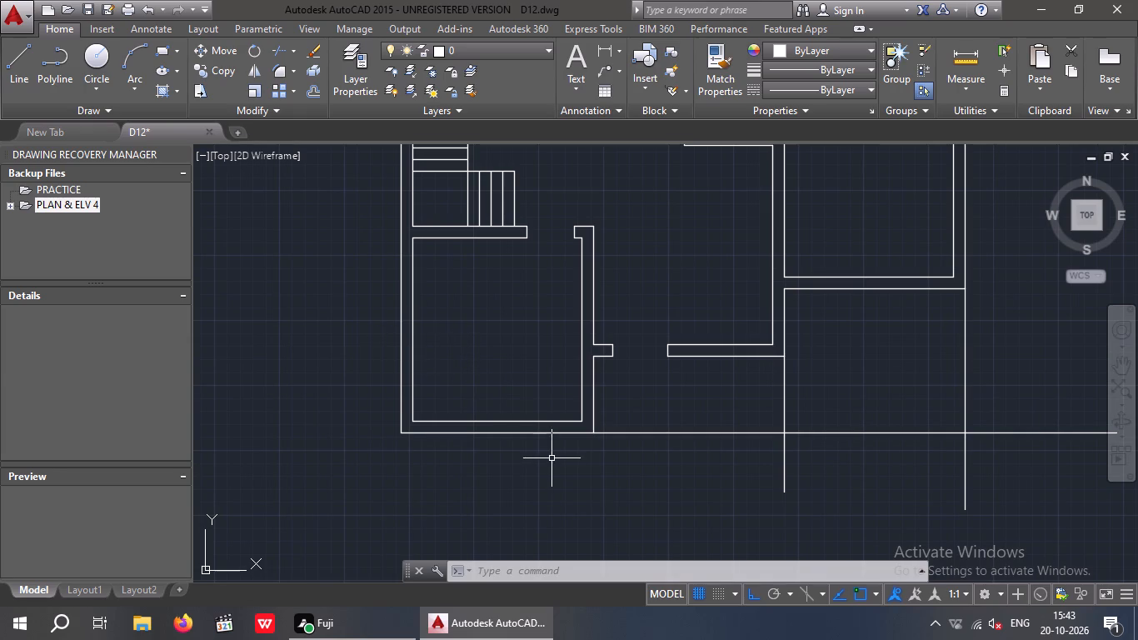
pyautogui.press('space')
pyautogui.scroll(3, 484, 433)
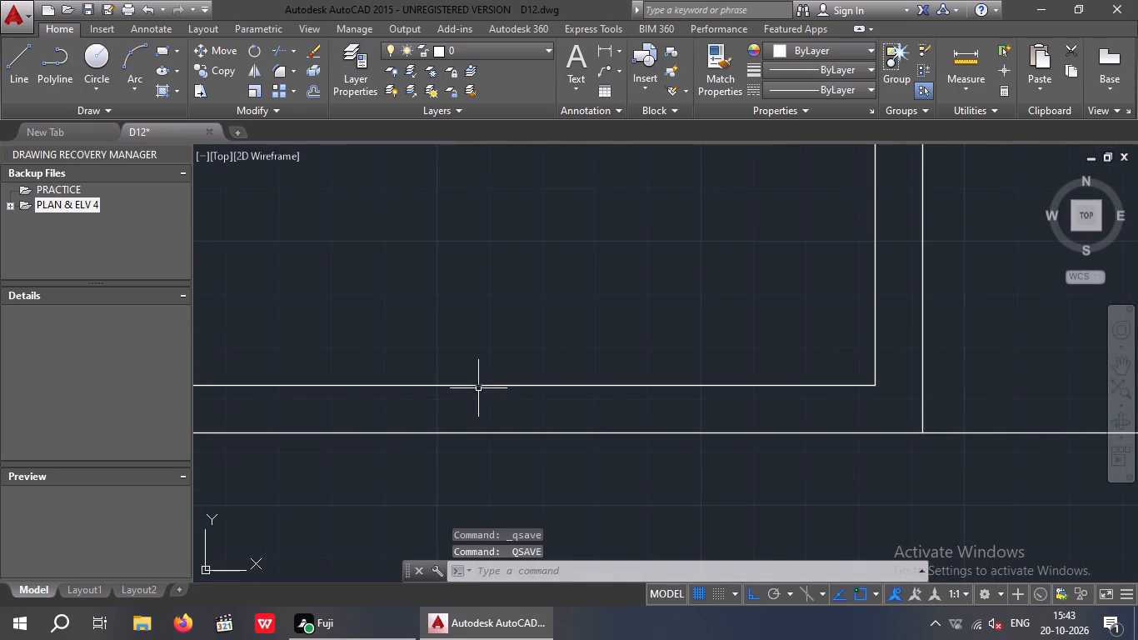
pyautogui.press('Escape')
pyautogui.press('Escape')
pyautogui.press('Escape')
# Draw a line across the south wall of the room below the staircase, at the midpoint of its inner face.
pyautogui.write('L')
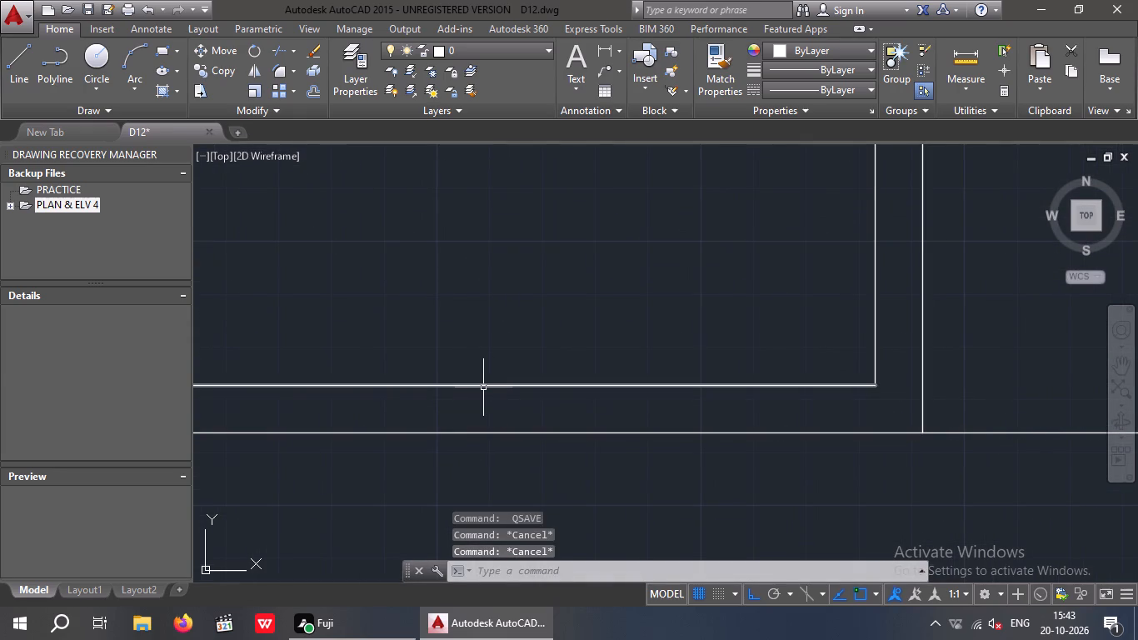
pyautogui.press('space')
pyautogui.scroll(-2, 458, 392)
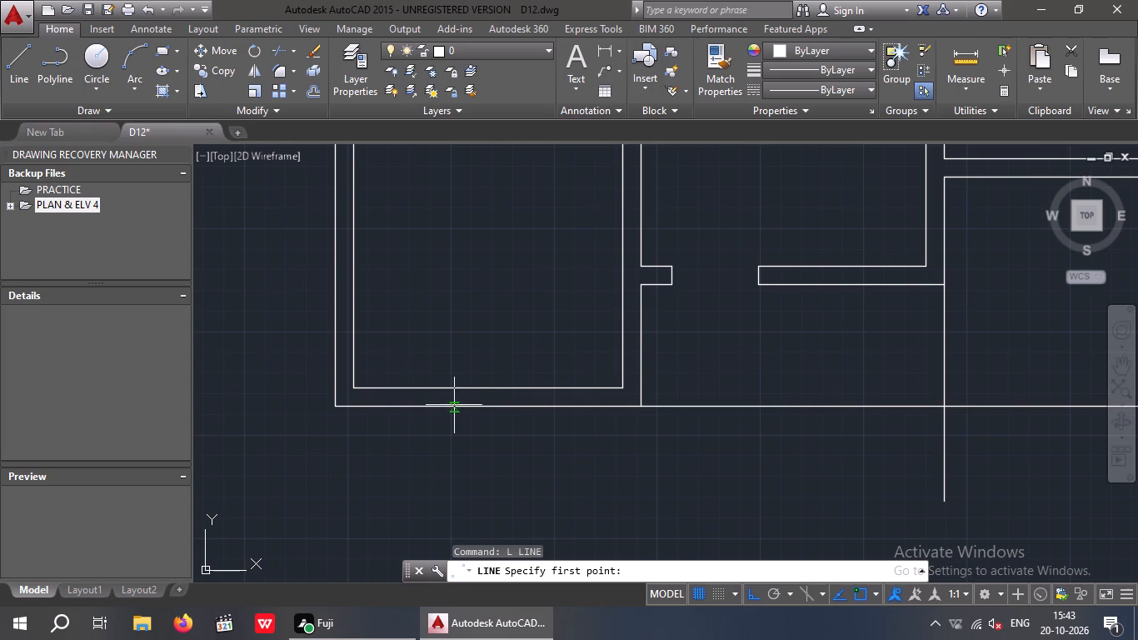
pyautogui.click(491, 392)
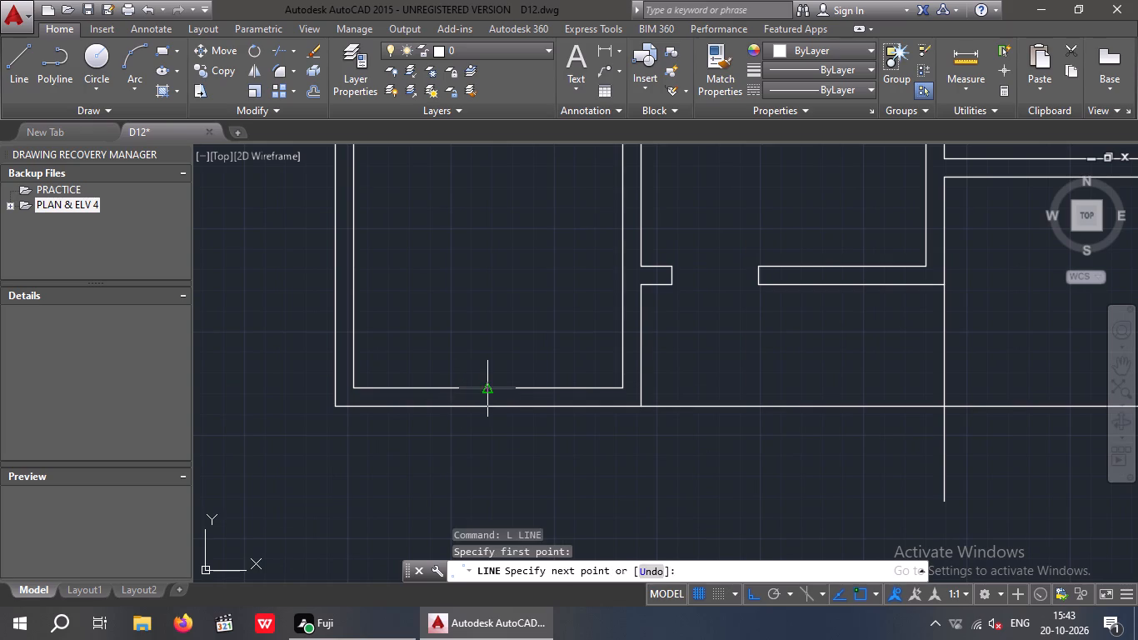
pyautogui.press('space')
pyautogui.press('space')
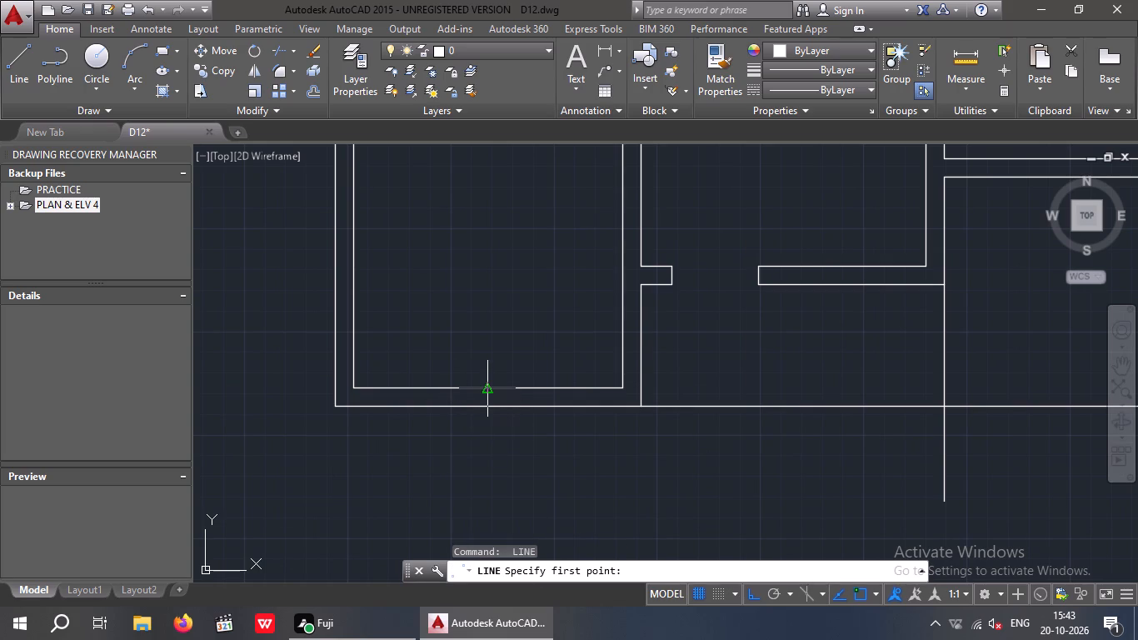
pyautogui.click(487, 391)
pyautogui.scroll(2, 489, 408)
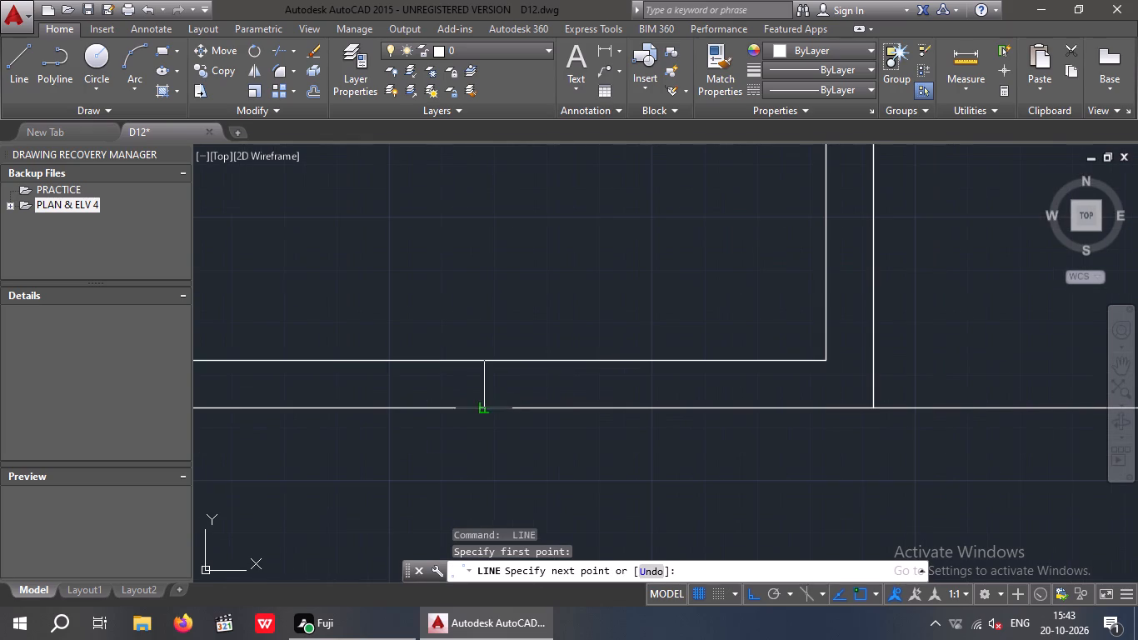
pyautogui.click(482, 404)
pyautogui.press('space')
# Draw a line across the short horizontal wall east of the lower door opening, at the midpoint of its upper face.
pyautogui.scroll(-2, 519, 354)
pyautogui.moveTo(520, 363); pyautogui.dragTo(516, 492, button='middle')
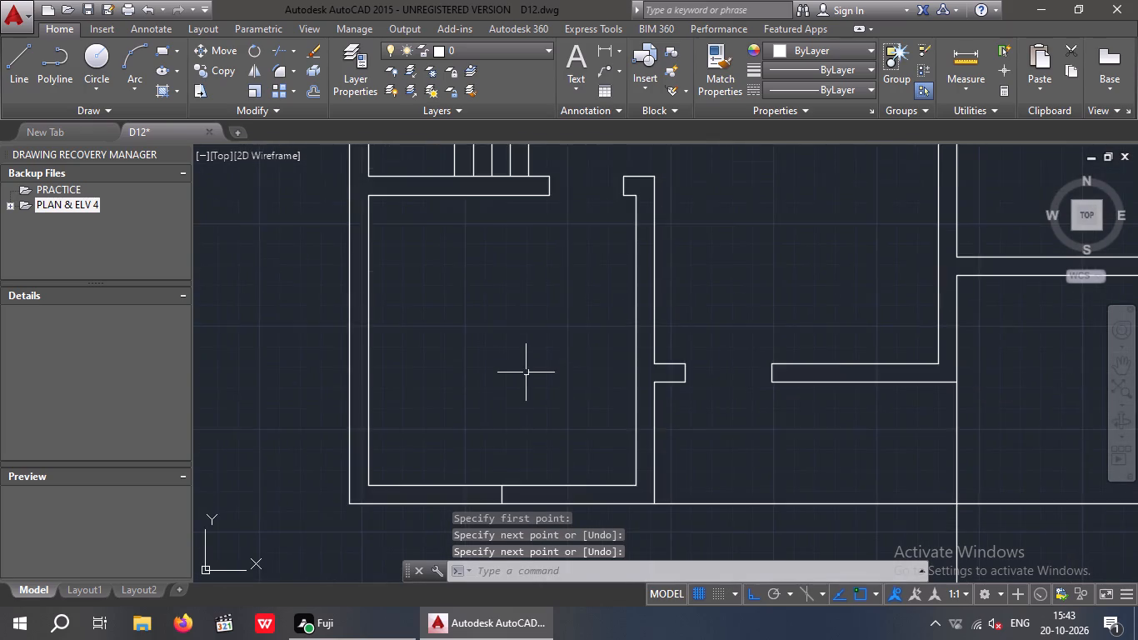
pyautogui.scroll(-2, 530, 364)
pyautogui.moveTo(539, 359); pyautogui.dragTo(527, 399, button='middle')
pyautogui.scroll(2, 645, 416)
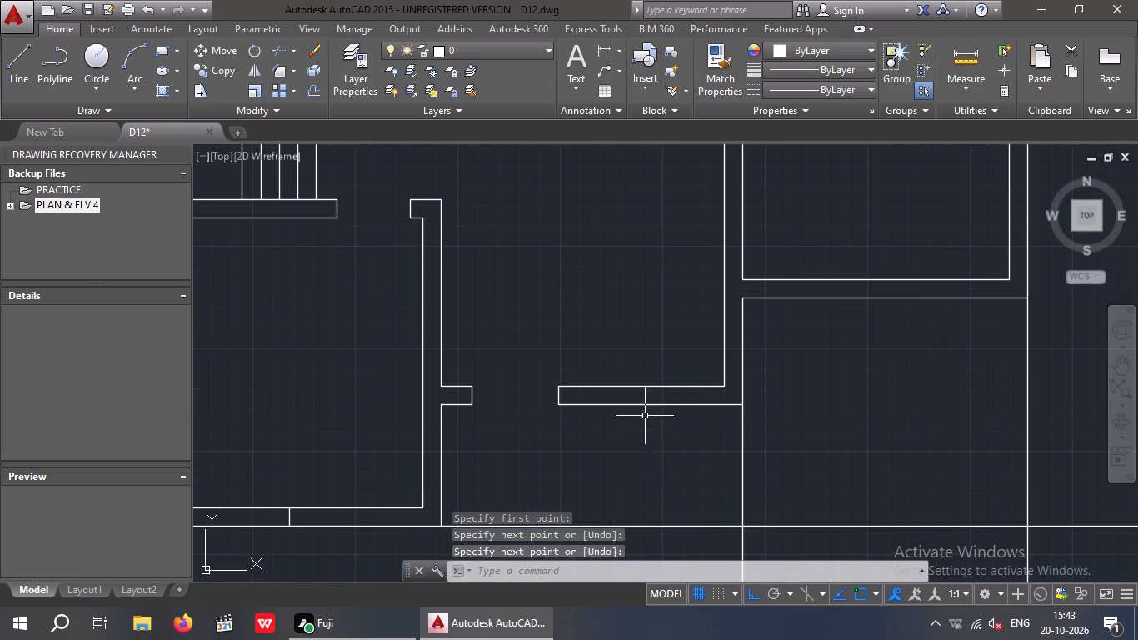
pyautogui.press('space')
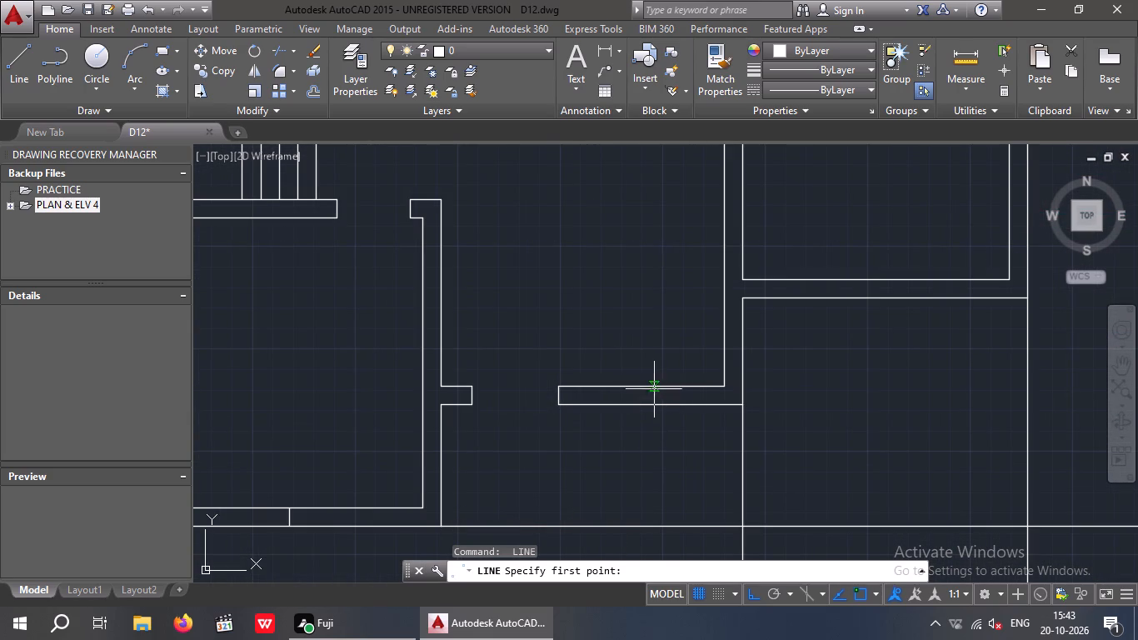
pyautogui.click(645, 387)
pyautogui.scroll(2, 640, 411)
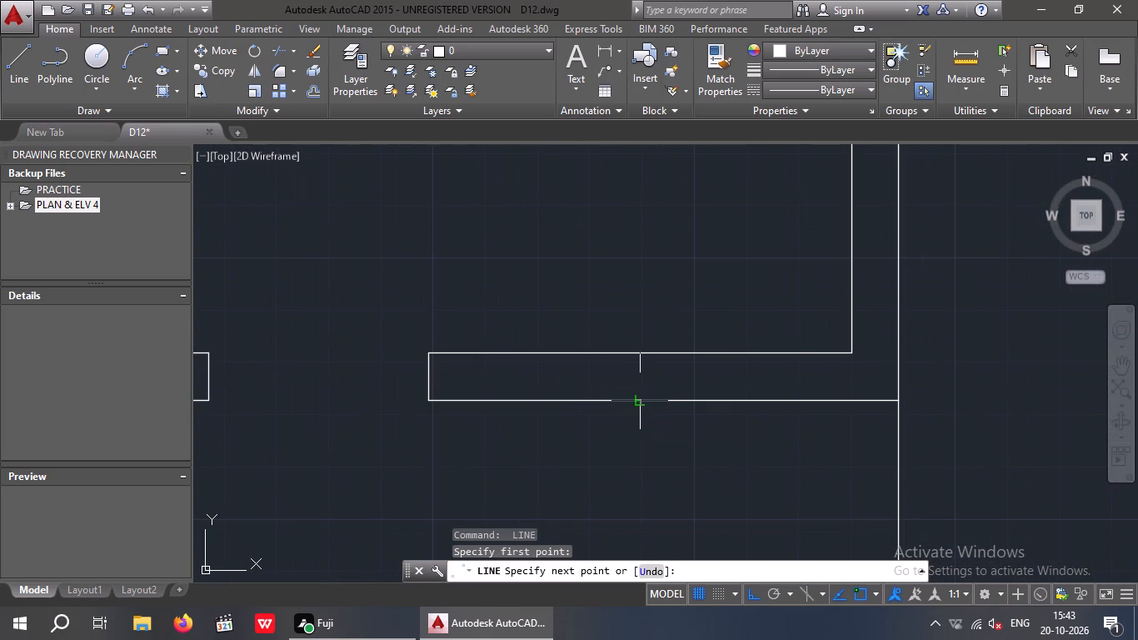
pyautogui.click(639, 405)
pyautogui.press('space')
# Draw a line across the east outer wall of the lower eastern room, at the midpoint of its inner face.
pyautogui.scroll(-3, 599, 418)
pyautogui.scroll(-1, 631, 357)
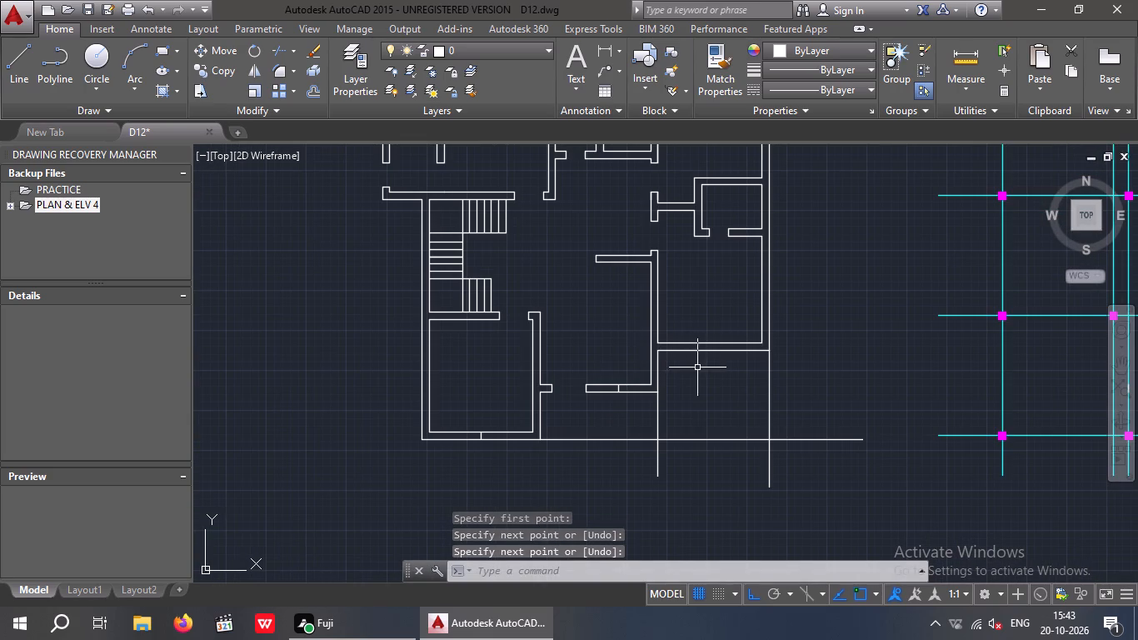
pyautogui.moveTo(751, 399); pyautogui.dragTo(568, 420, button='middle')
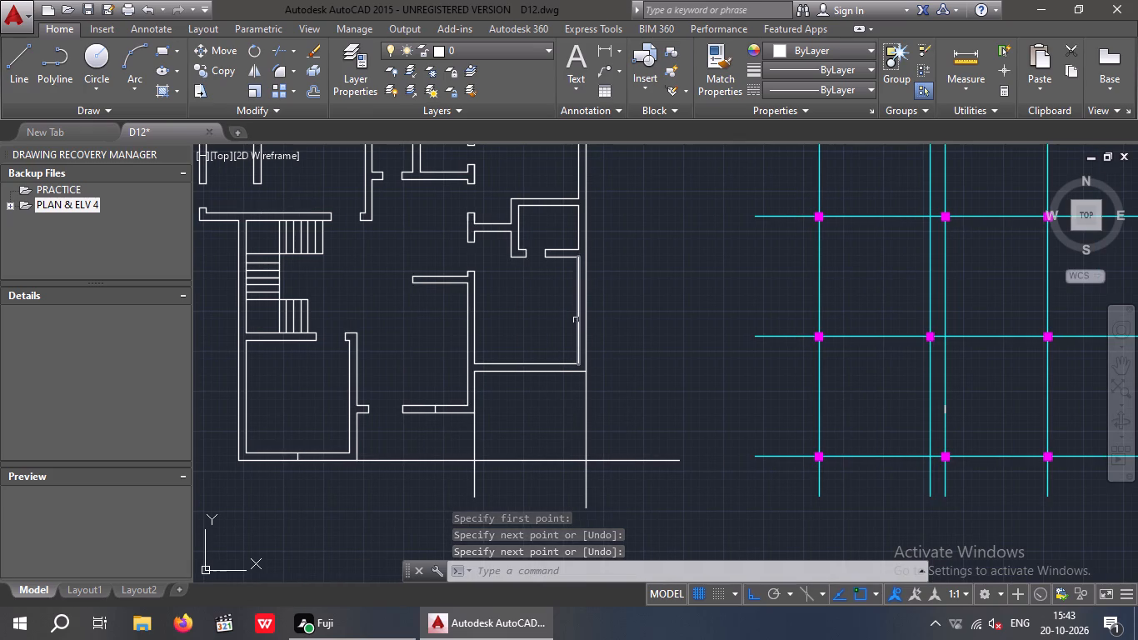
pyautogui.press('space')
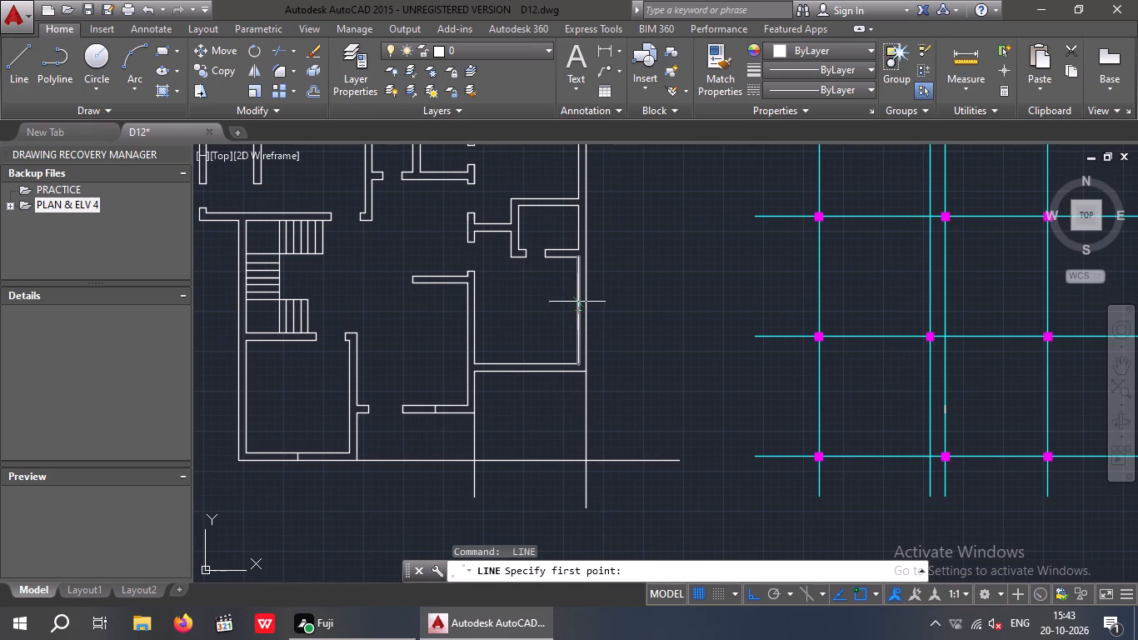
pyautogui.scroll(2, 576, 300)
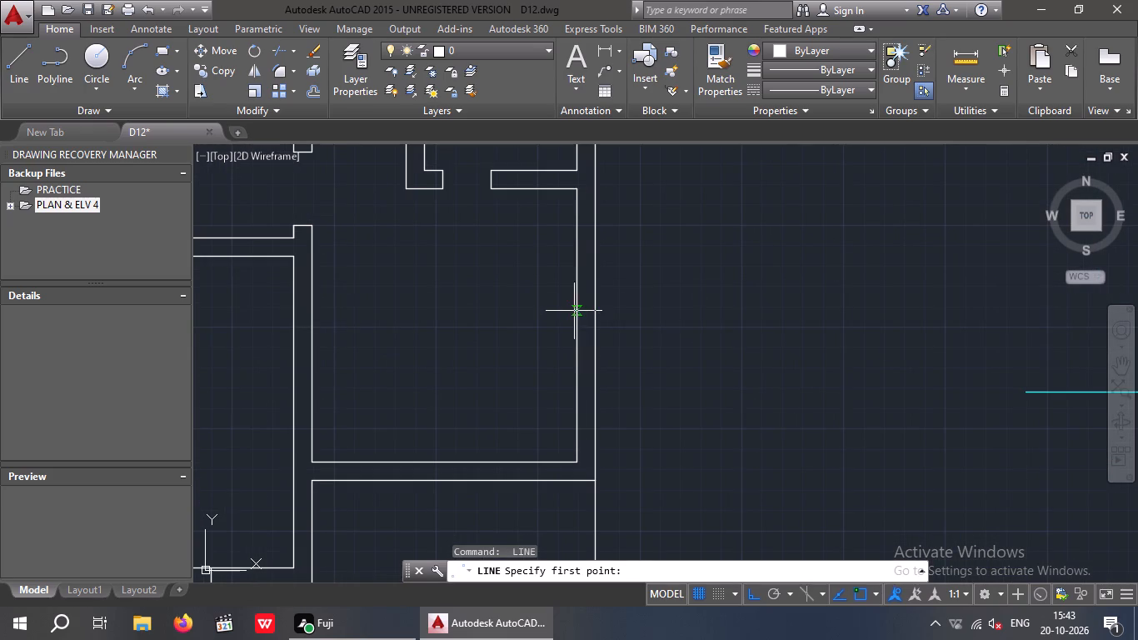
pyautogui.click(575, 322)
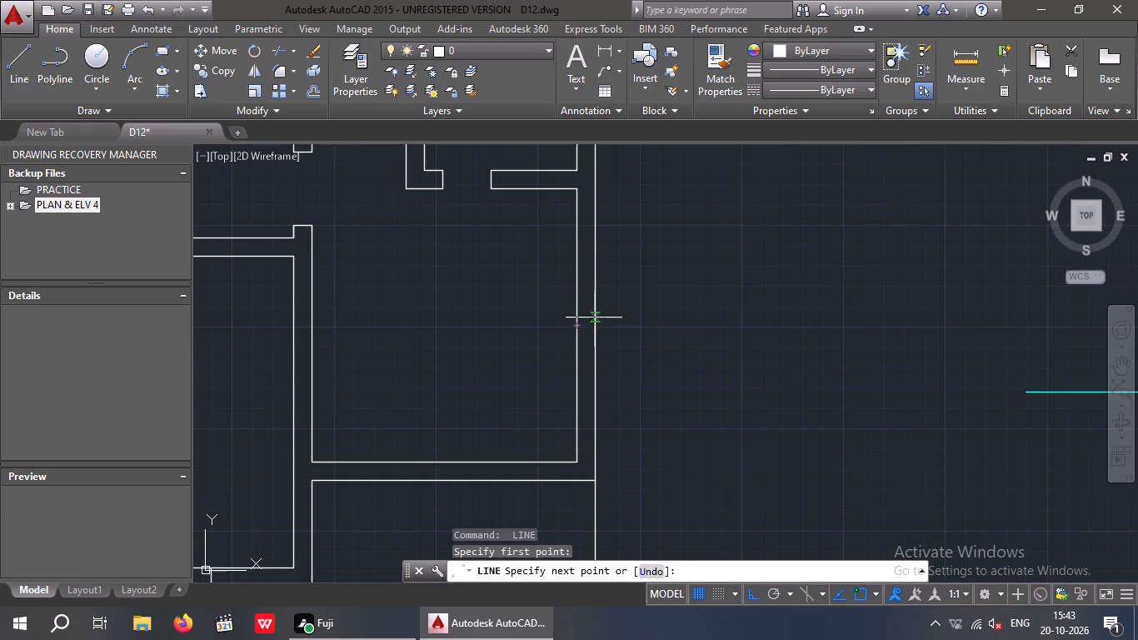
pyautogui.click(595, 326)
pyautogui.press('space')
# Draw a line across the east outer wall of the large northeast room, at the midpoint of its inner face.
pyautogui.moveTo(640, 301); pyautogui.dragTo(634, 397, button='middle')
pyautogui.scroll(-2, 640, 314)
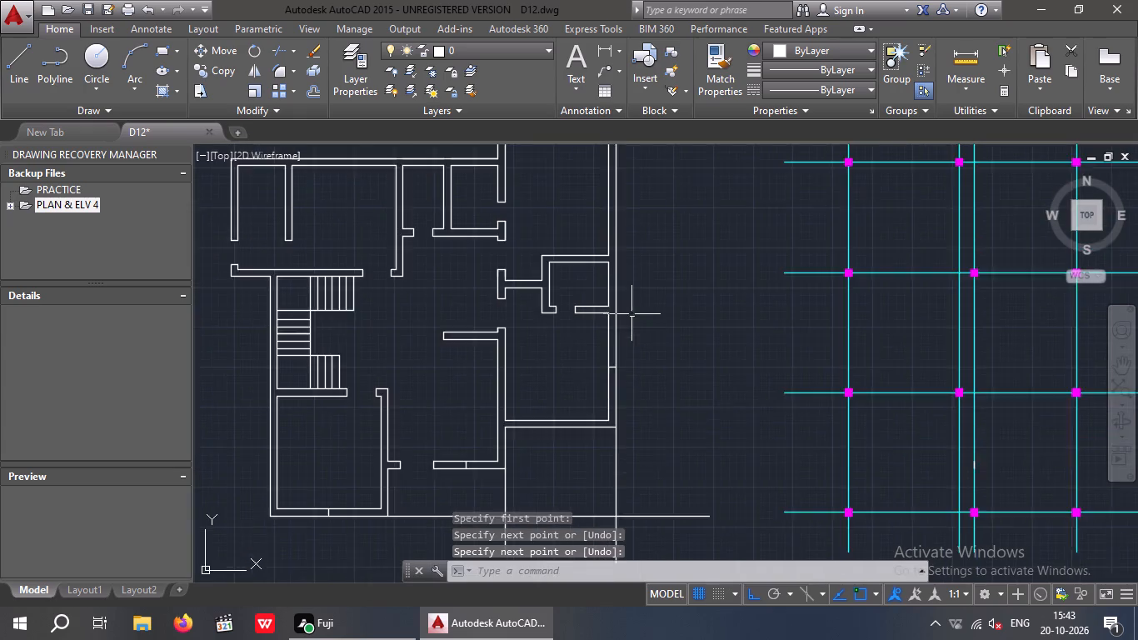
pyautogui.moveTo(632, 331); pyautogui.dragTo(628, 457, button='middle')
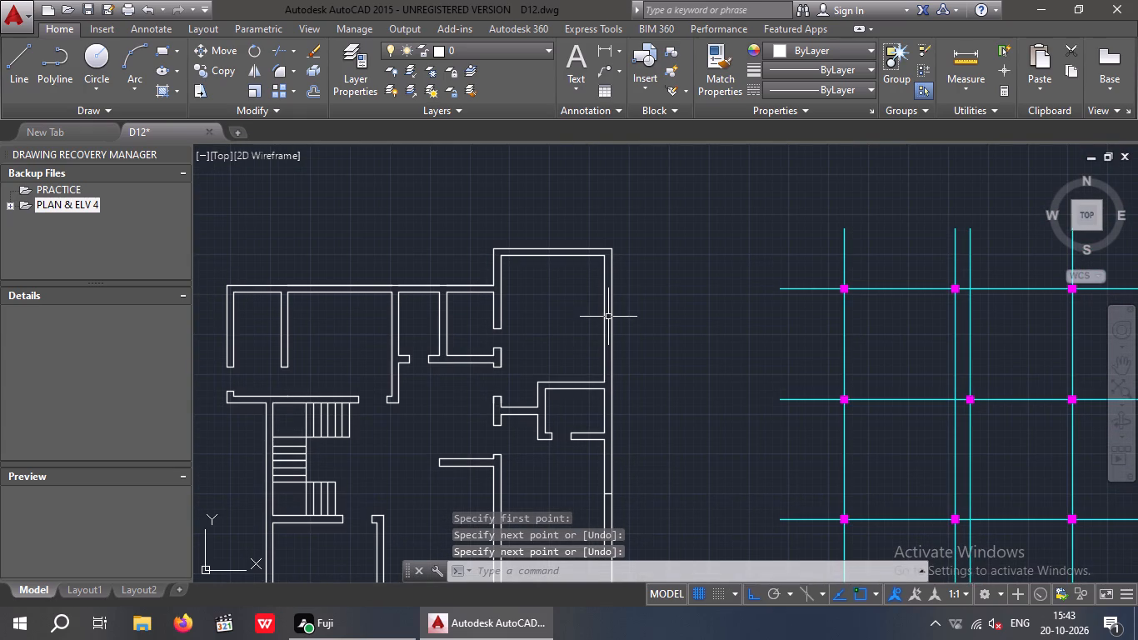
pyautogui.press('space')
pyautogui.scroll(2, 612, 309)
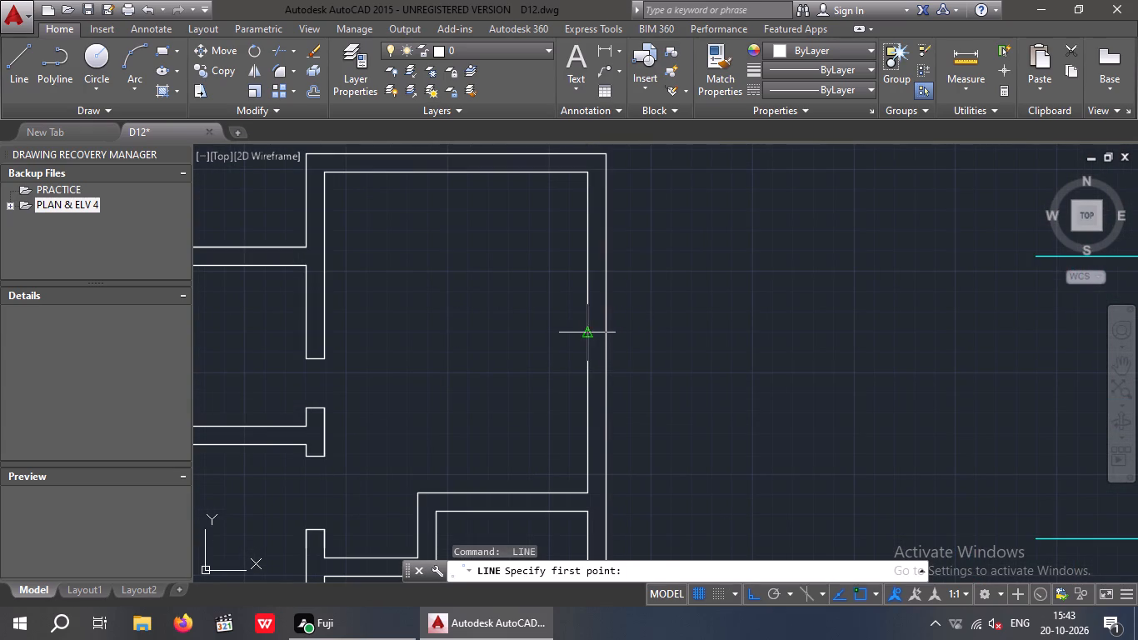
pyautogui.click(586, 334)
pyautogui.click(606, 332)
pyautogui.press('space')
# Draw a line across the north wall of the small room adjoining the large northeast room, at its inner midpoint.
pyautogui.scroll(-2, 648, 327)
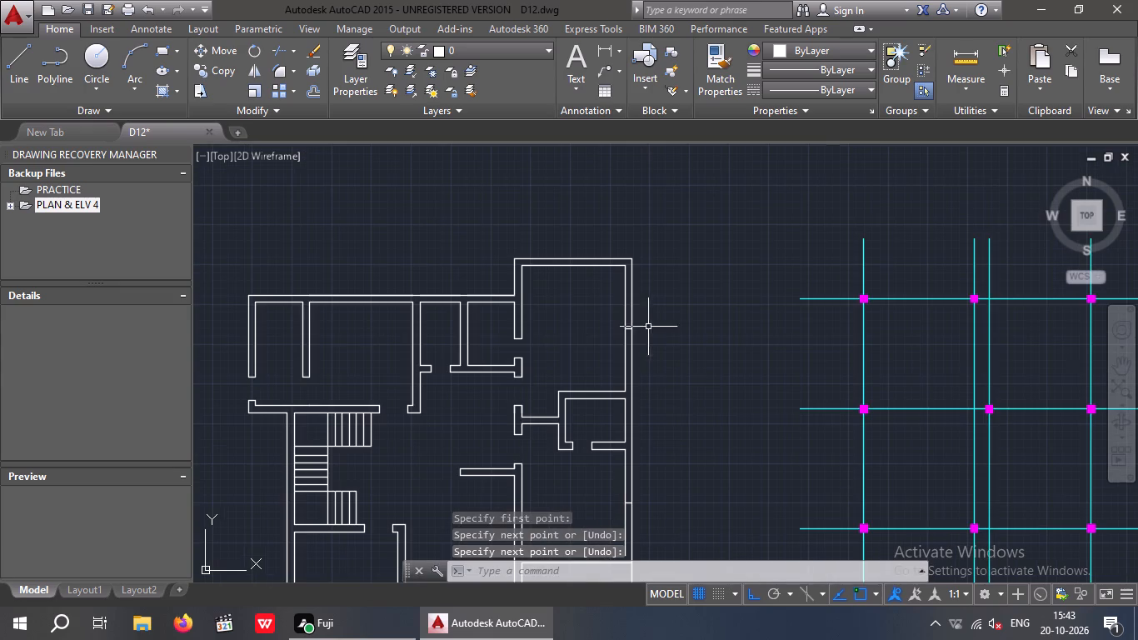
pyautogui.moveTo(557, 332); pyautogui.dragTo(660, 334, button='middle')
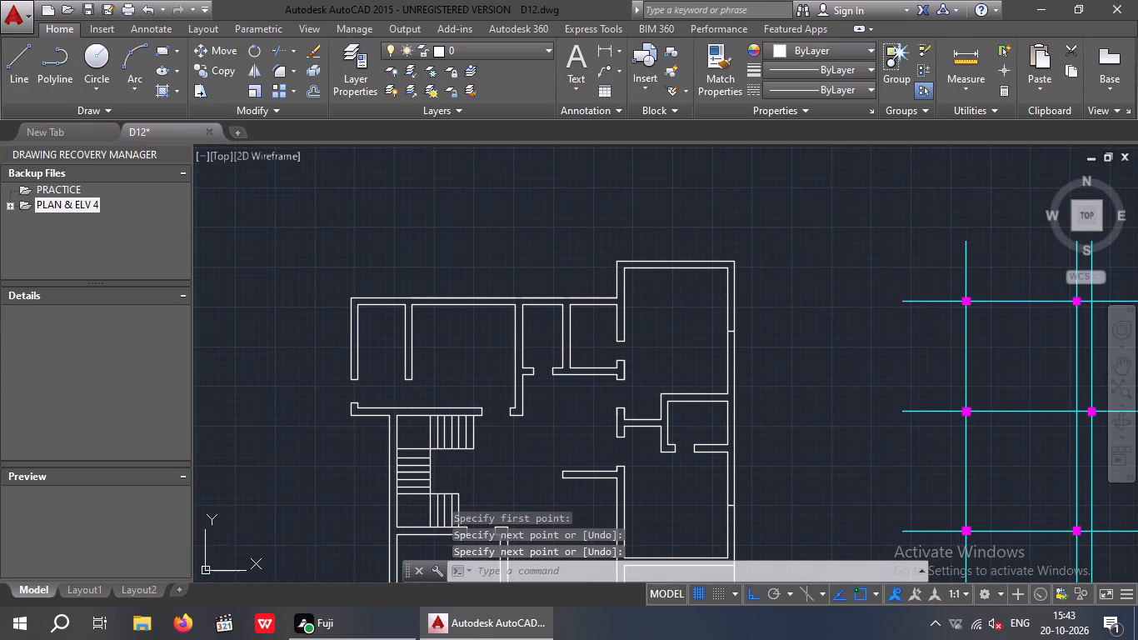
pyautogui.press('space')
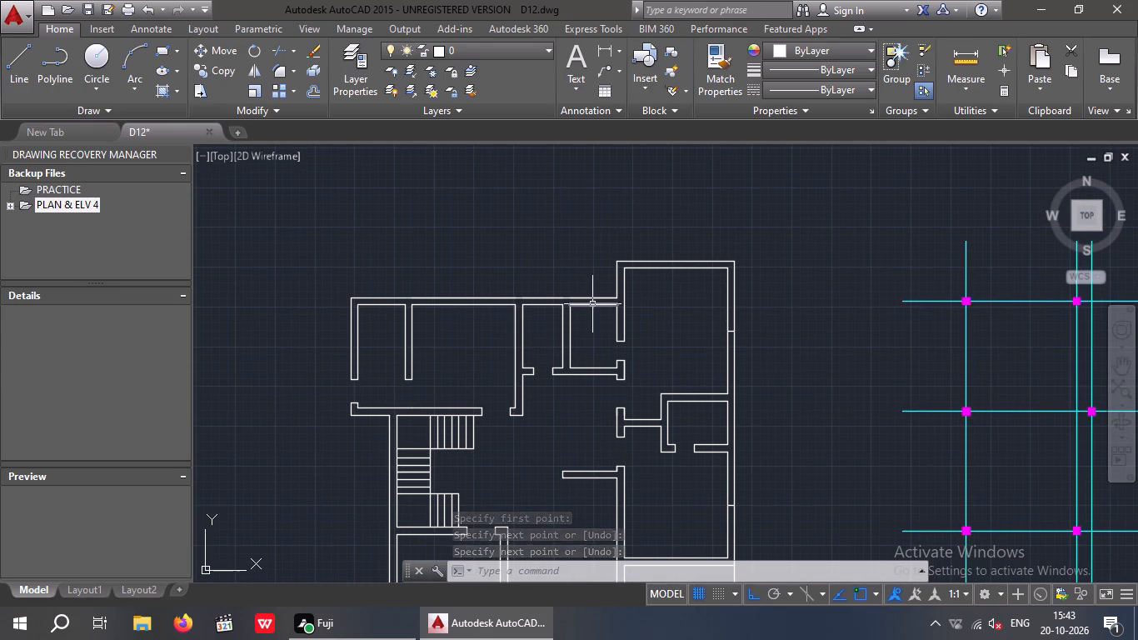
pyautogui.scroll(1, 592, 304)
pyautogui.click(593, 306)
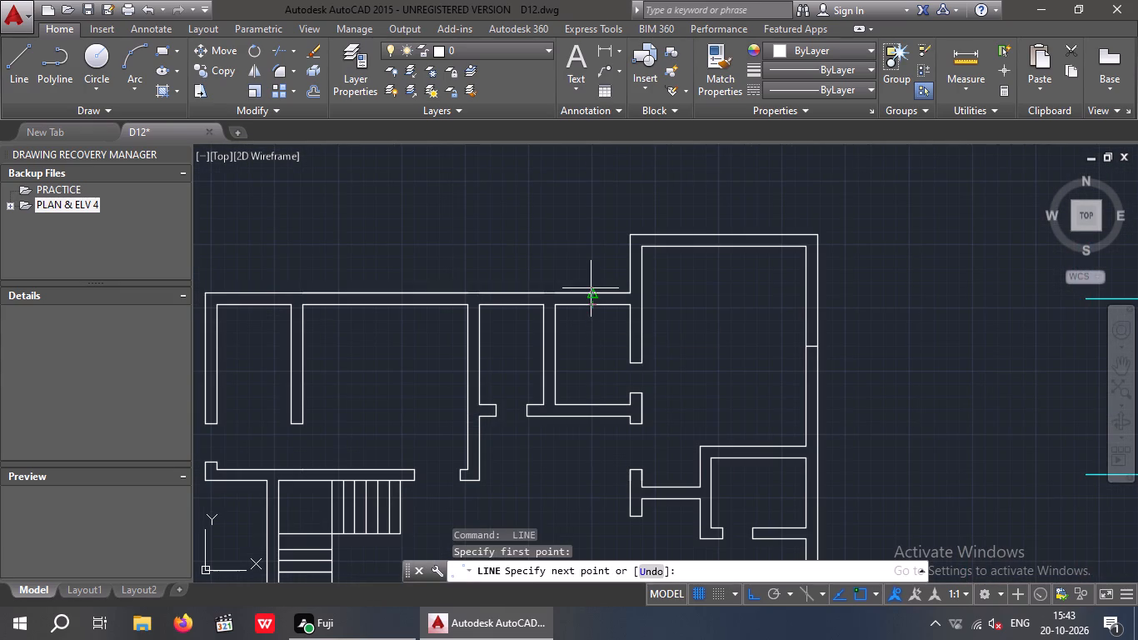
pyautogui.click(591, 288)
pyautogui.press('space')
# Draw a line across the east outer wall of the small room below the large northeast room, at its inner midpoint.
pyautogui.press('space')
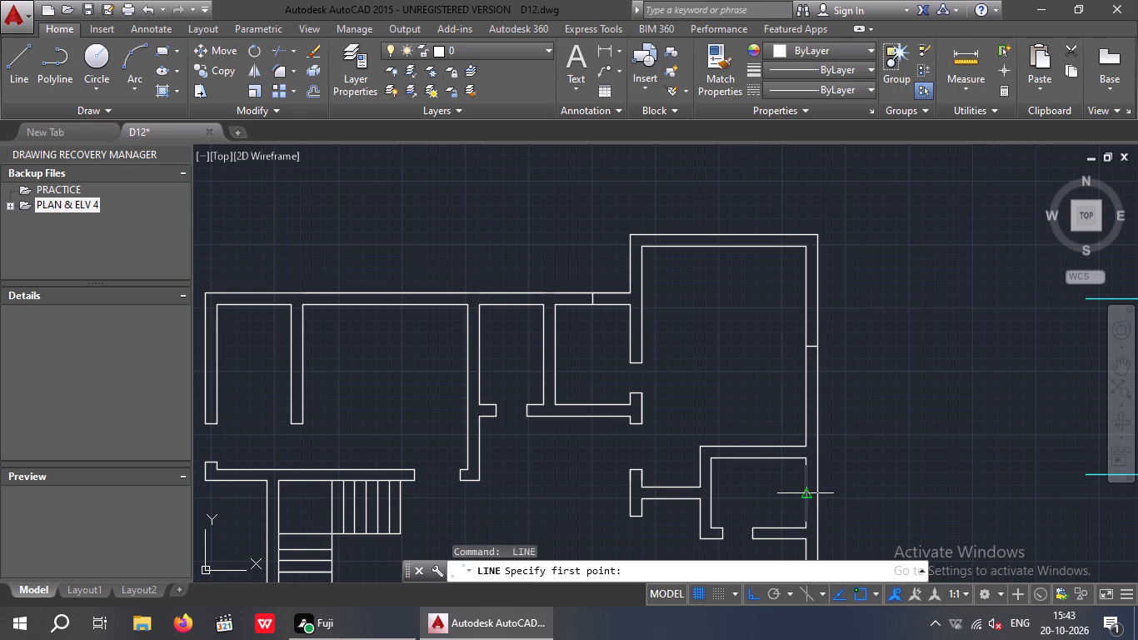
pyautogui.click(803, 497)
pyautogui.click(818, 494)
pyautogui.press('space')
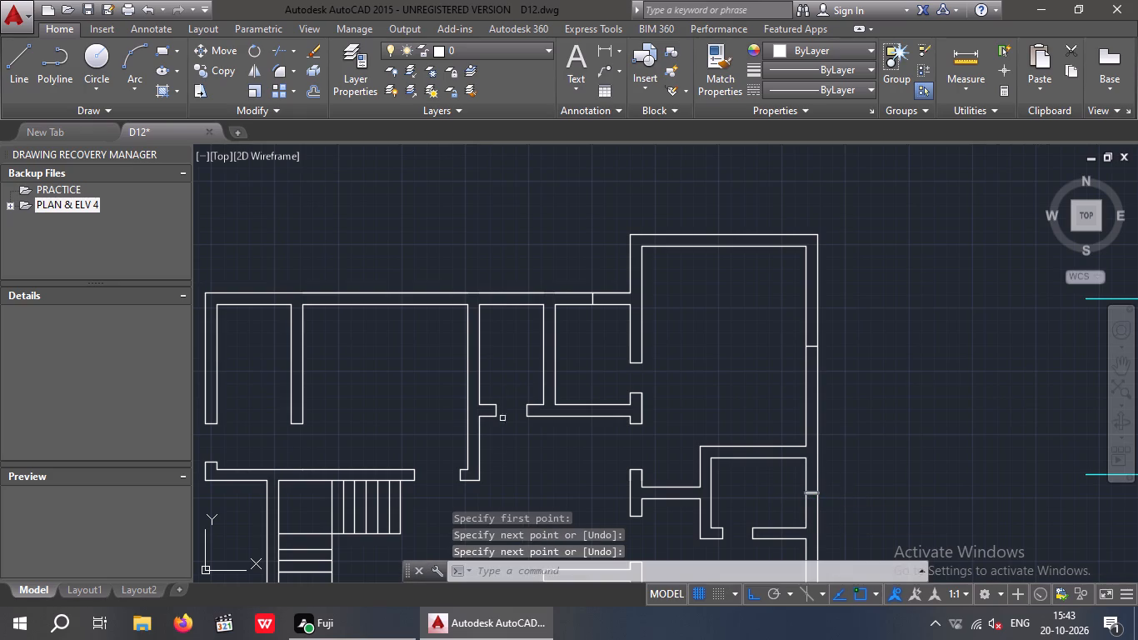
# Draw lines across the north wall at the inner midpoints of the narrow room and the wider room west of it.
pyautogui.press('space')
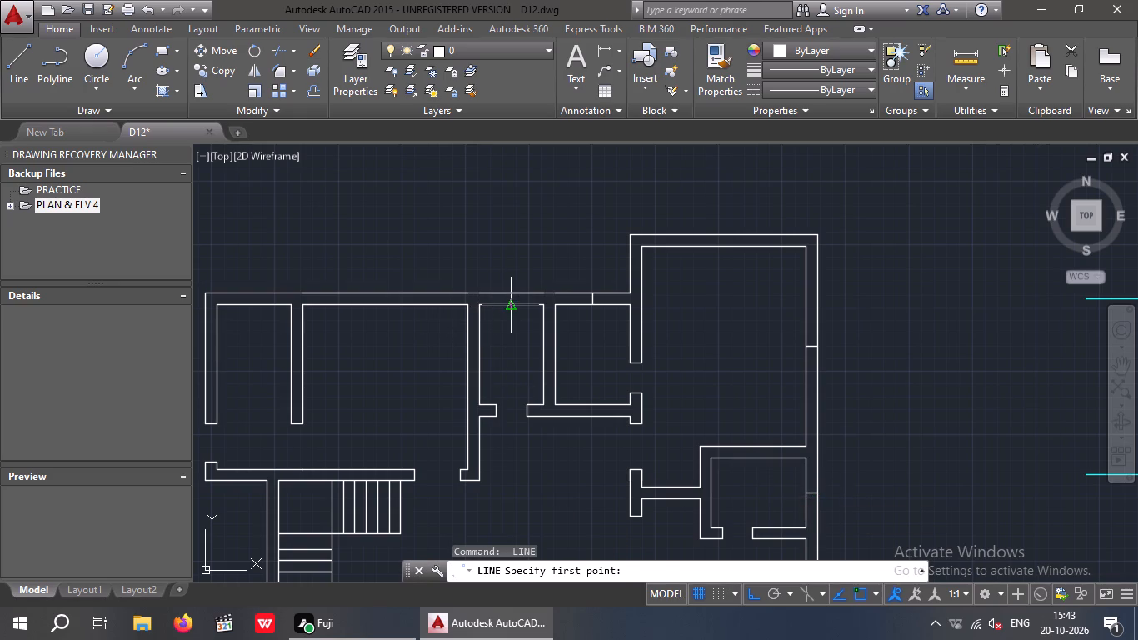
pyautogui.click(513, 310)
pyautogui.click(508, 293)
pyautogui.press('space')
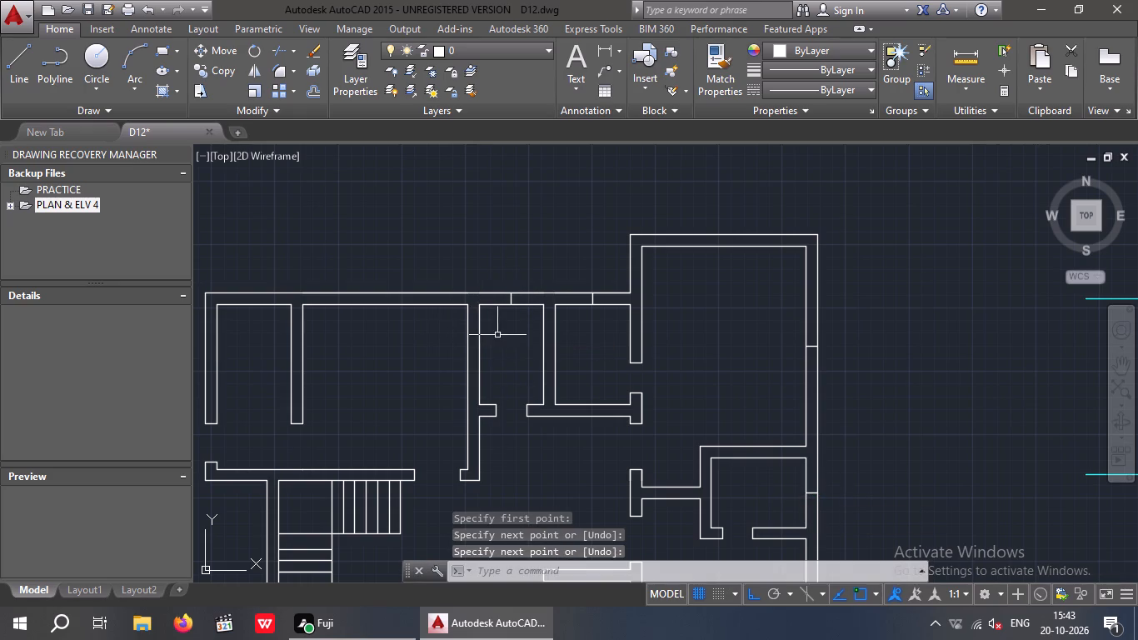
pyautogui.moveTo(381, 350); pyautogui.dragTo(488, 332, button='middle')
pyautogui.scroll(-1, 478, 332)
pyautogui.press('space')
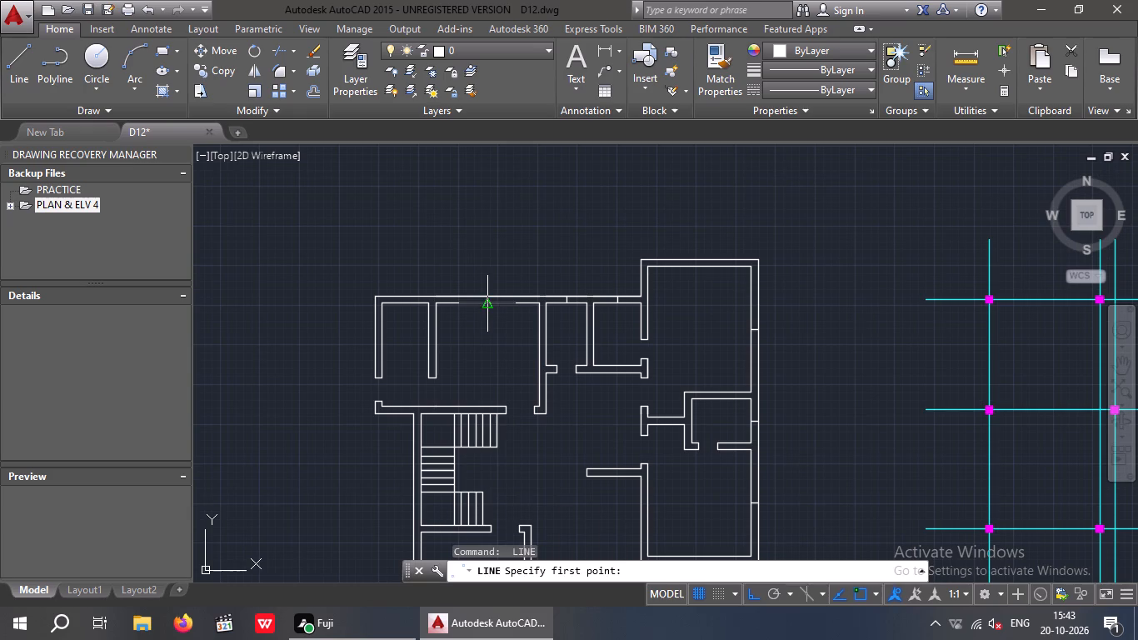
pyautogui.click(487, 302)
pyautogui.click(486, 298)
pyautogui.press('space')
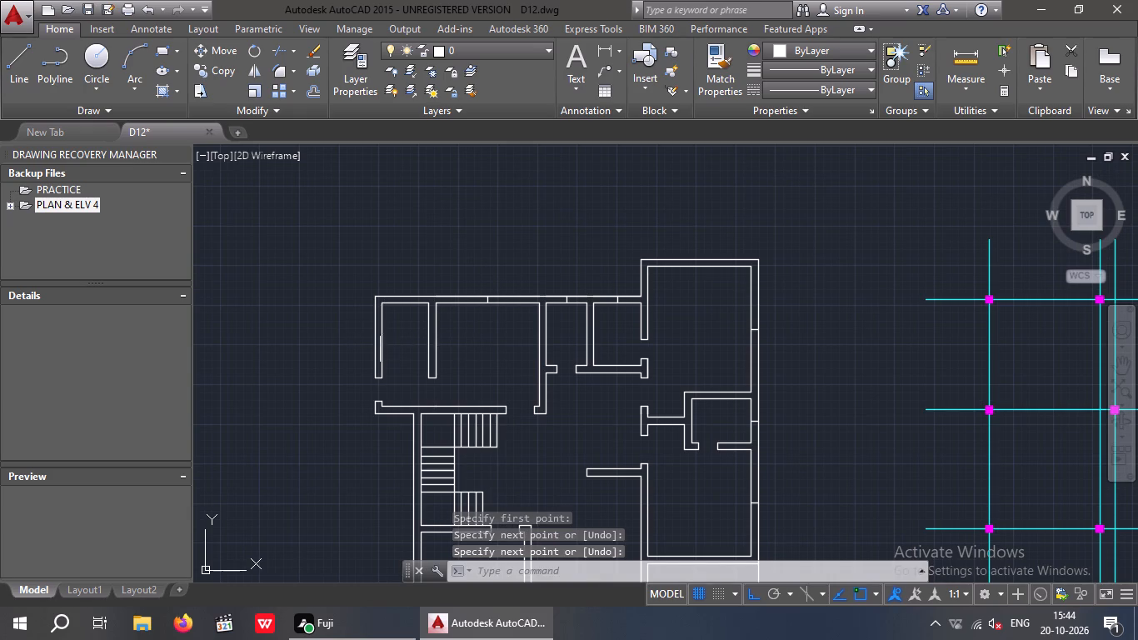
# Draw a line across the north wall of the northwest corner room, at the midpoint of its inner face.
pyautogui.scroll(2, 406, 298)
pyautogui.press('space')
pyautogui.click(405, 310)
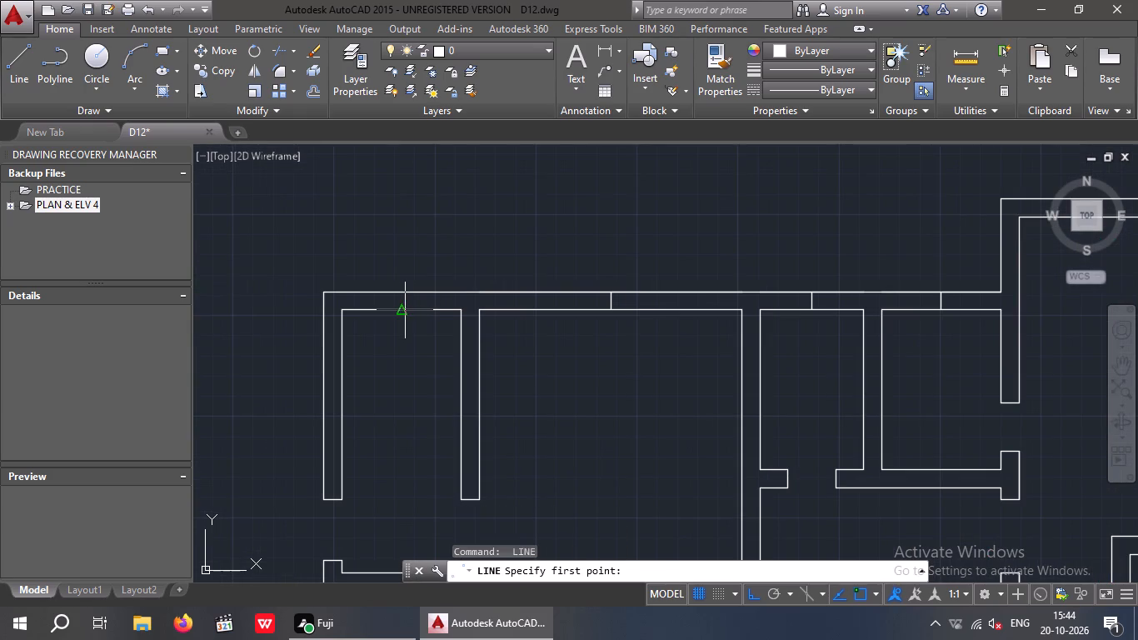
pyautogui.click(405, 289)
pyautogui.press('space')
# Draw a line across the west outer wall beside the staircase, at the midpoint of its inner face.
pyautogui.scroll(-1, 396, 342)
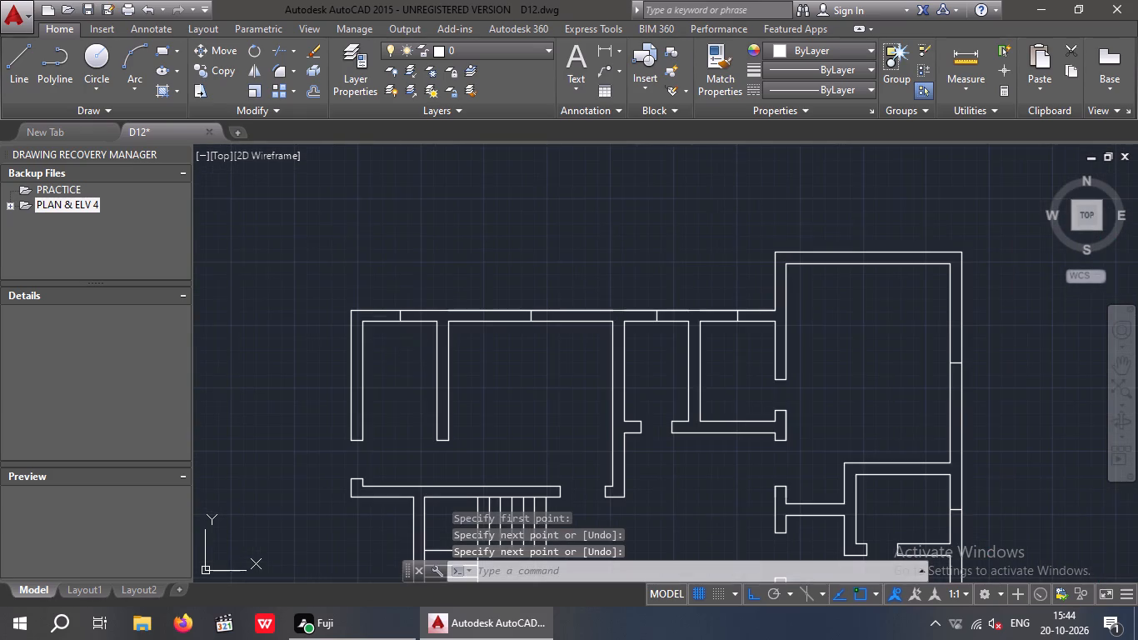
pyautogui.middleClick(417, 312)
pyautogui.scroll(-1, 417, 312)
pyautogui.moveTo(409, 371); pyautogui.dragTo(409, 288, button='middle')
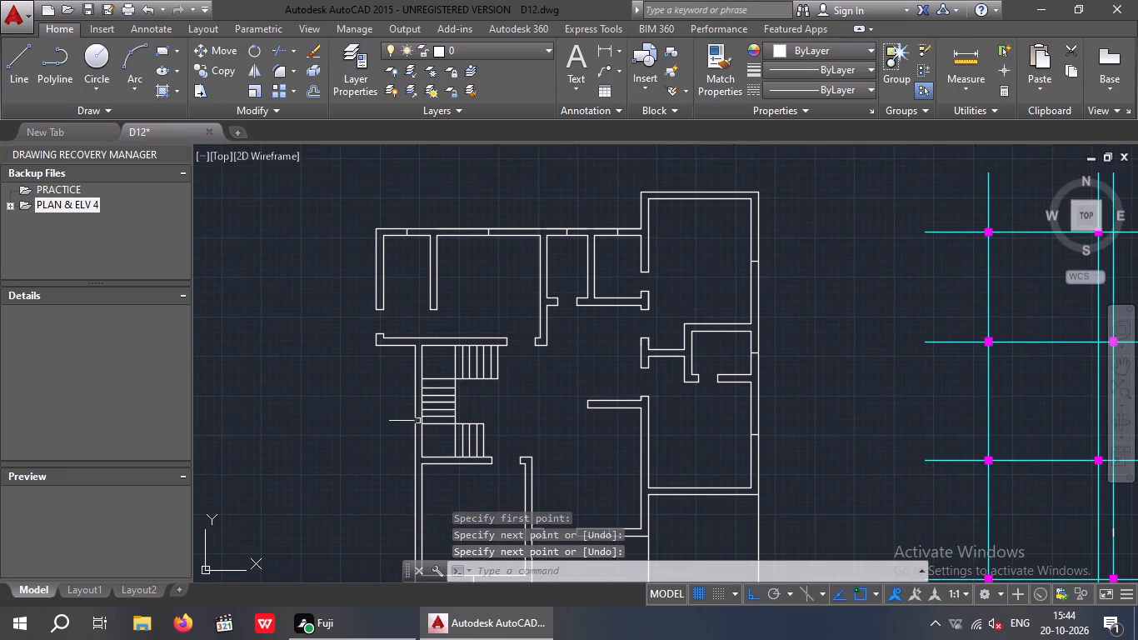
pyautogui.scroll(2, 414, 412)
pyautogui.press('space')
pyautogui.scroll(-1, 427, 413)
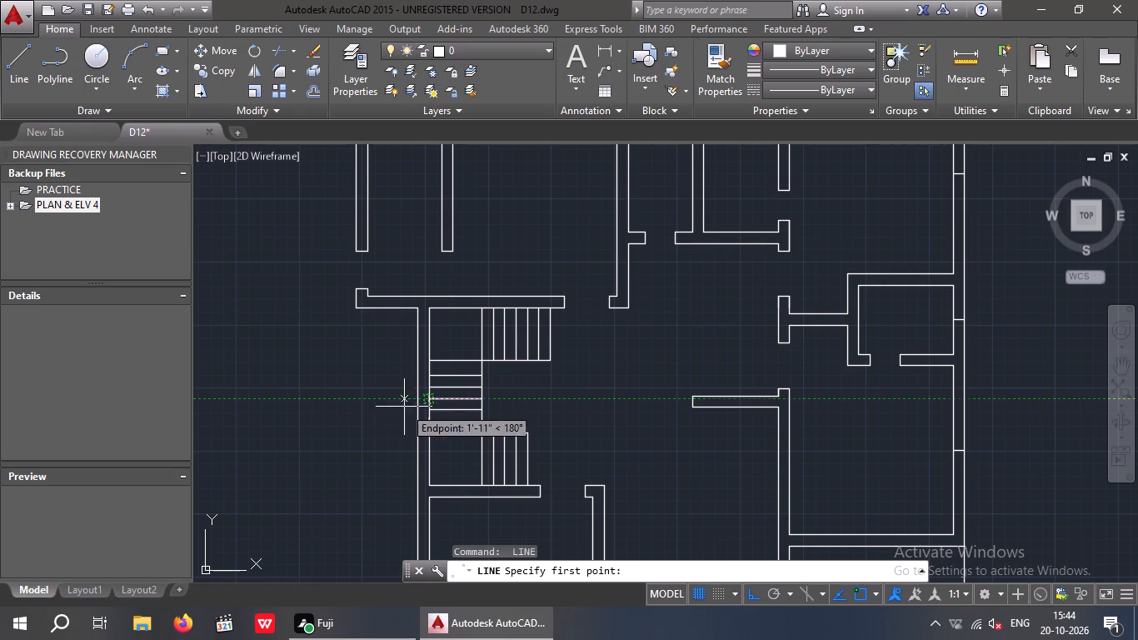
pyautogui.moveTo(347, 397); pyautogui.dragTo(345, 342, button='middle')
pyautogui.scroll(-1, 349, 358)
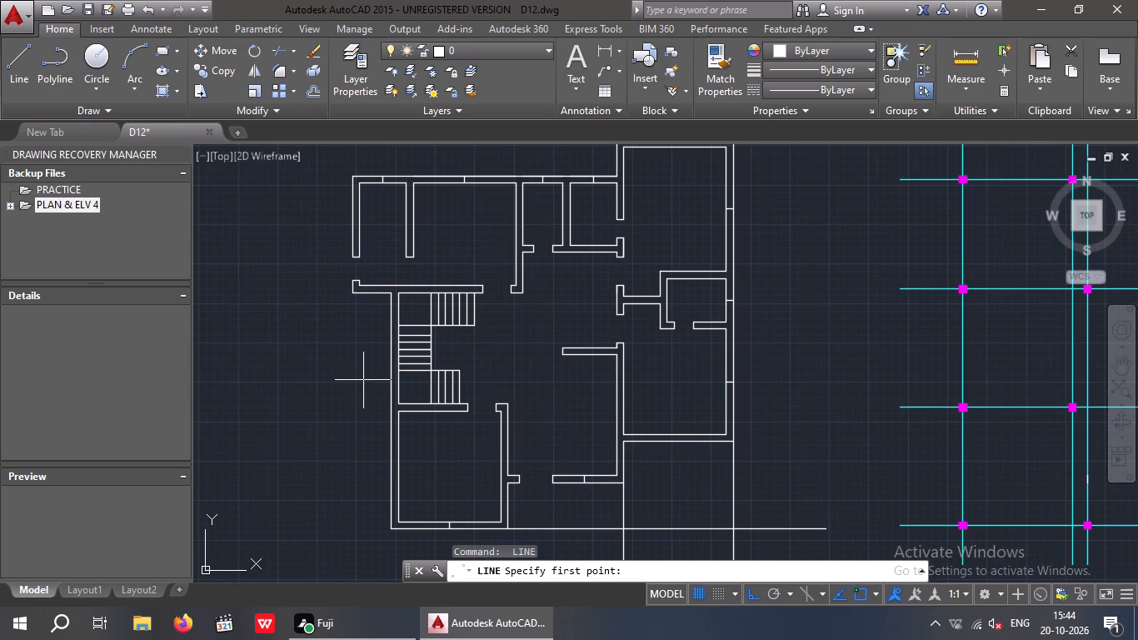
pyautogui.scroll(3, 397, 343)
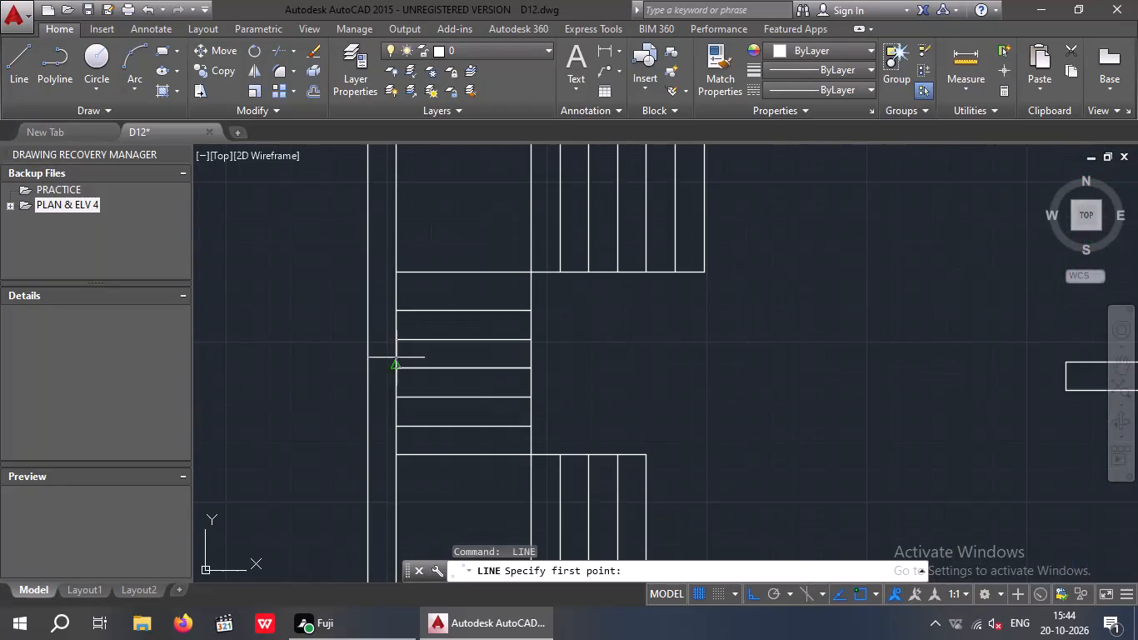
pyautogui.scroll(1, 387, 350)
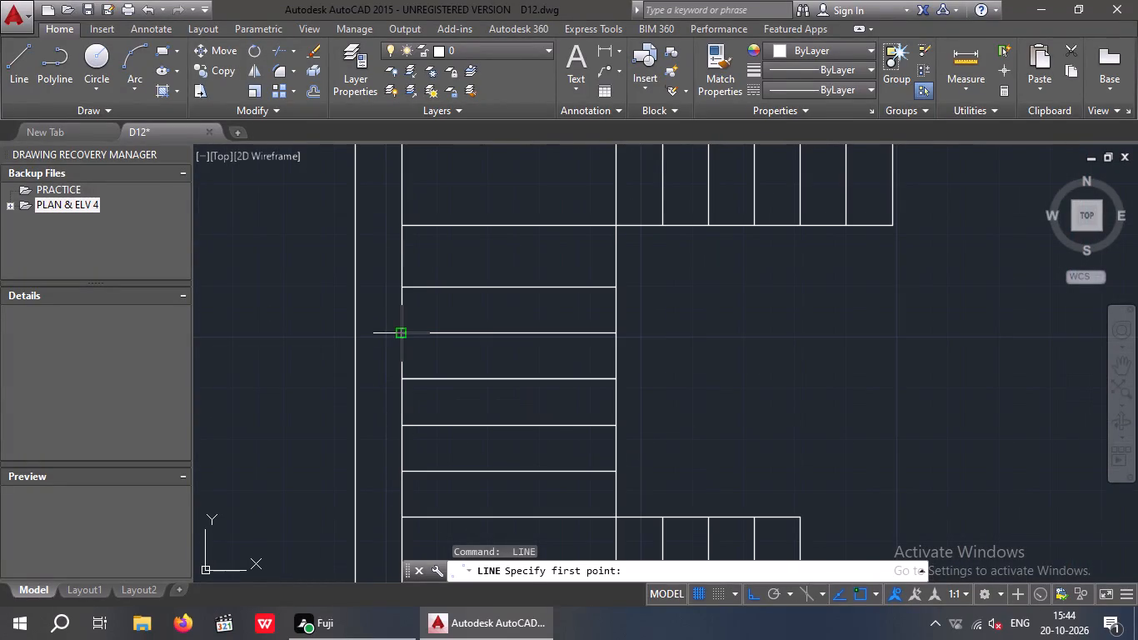
pyautogui.moveTo(398, 373); pyautogui.dragTo(378, 378)
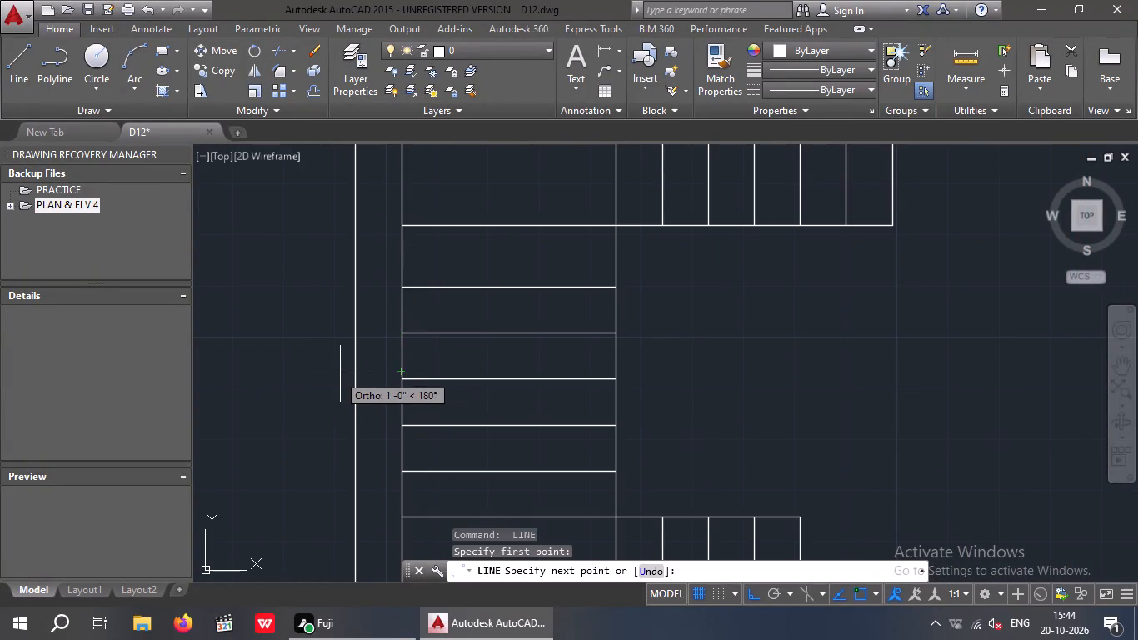
pyautogui.click(356, 374)
pyautogui.press('Escape')
pyautogui.press('Escape')
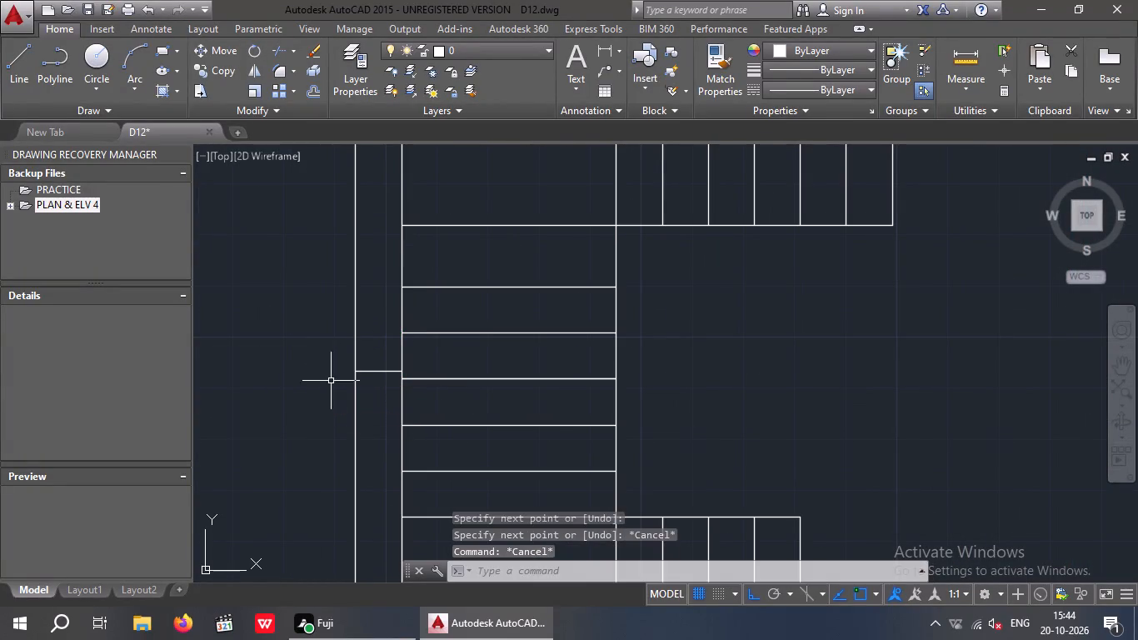
# Offset the midpoint line in the southwest room's south wall by 1'6" to both its east and west sides.
pyautogui.scroll(-2, 363, 347)
pyautogui.moveTo(342, 376); pyautogui.dragTo(343, 332, button='middle')
pyautogui.scroll(-3, 347, 369)
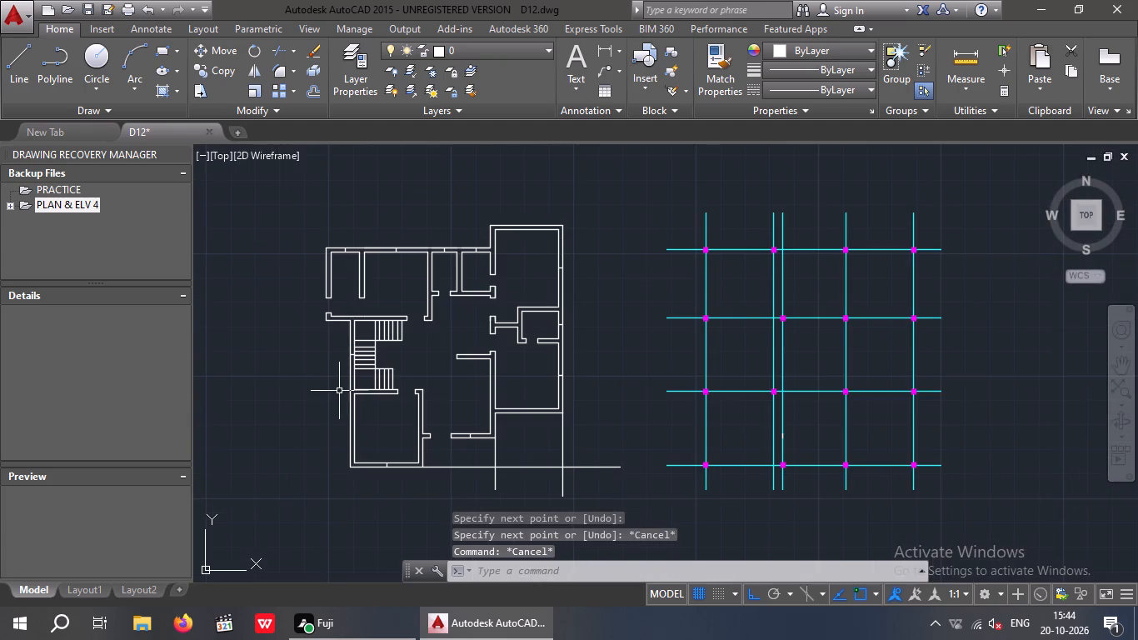
pyautogui.press('Escape')
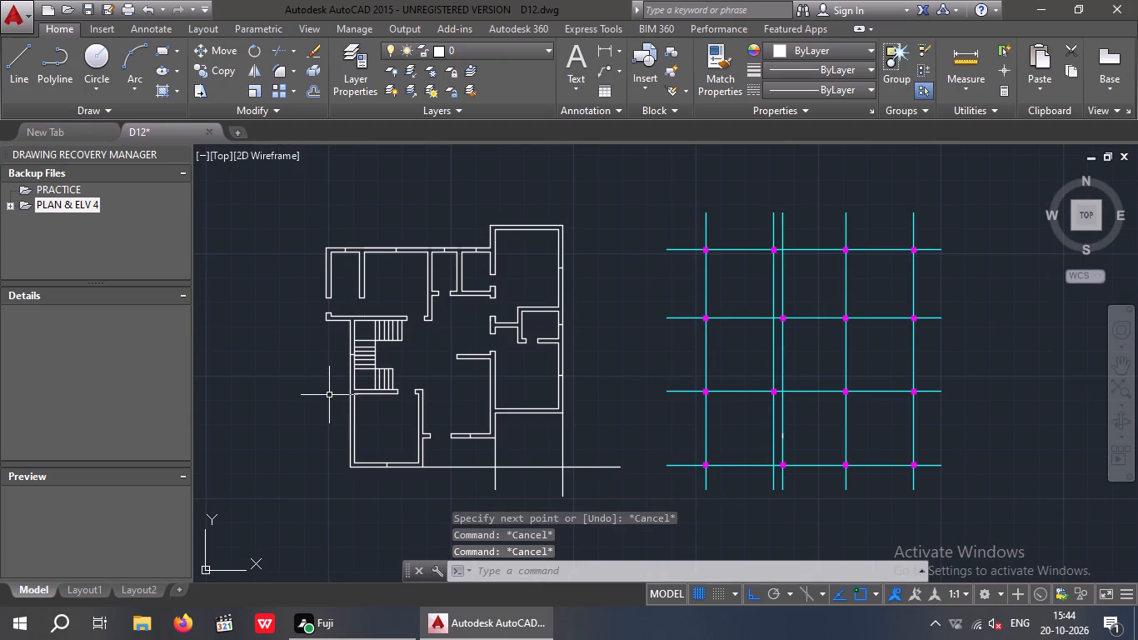
pyautogui.press('o')
pyautogui.press('Return')
pyautogui.write('1\'6"')
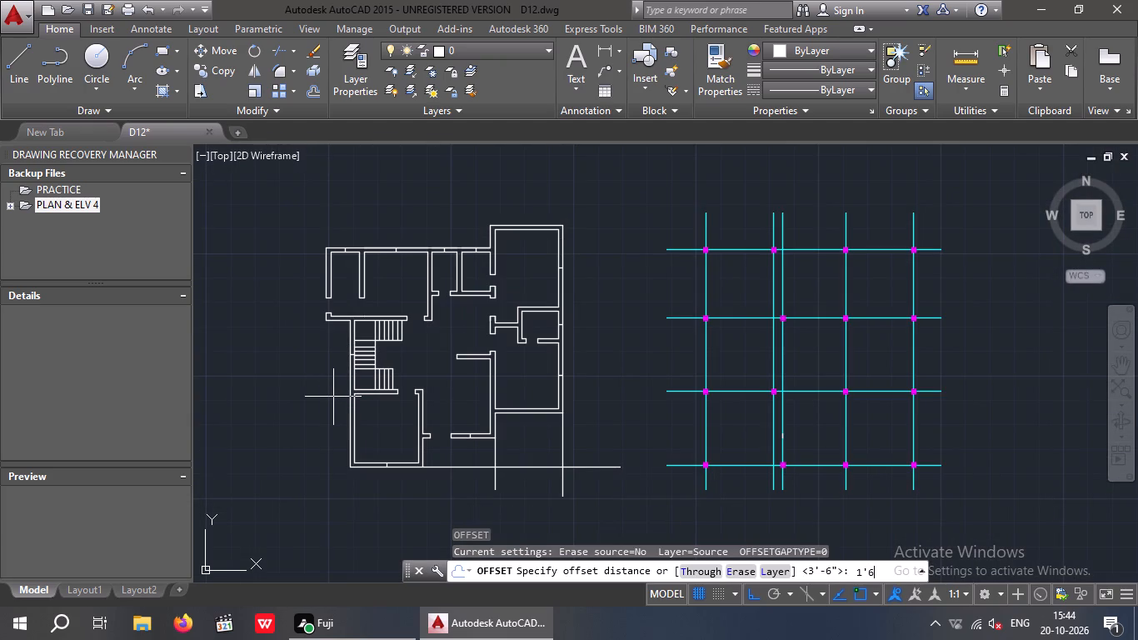
pyautogui.press('Return')
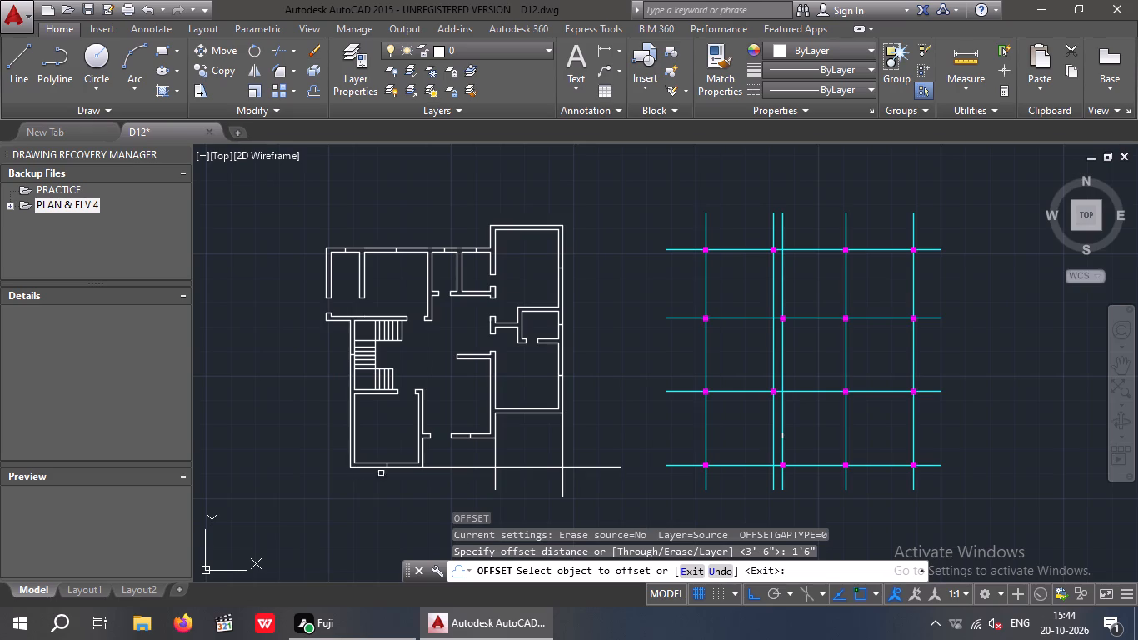
pyautogui.scroll(4, 385, 467)
pyautogui.moveTo(356, 463); pyautogui.dragTo(374, 463)
pyautogui.moveTo(467, 467); pyautogui.dragTo(437, 466)
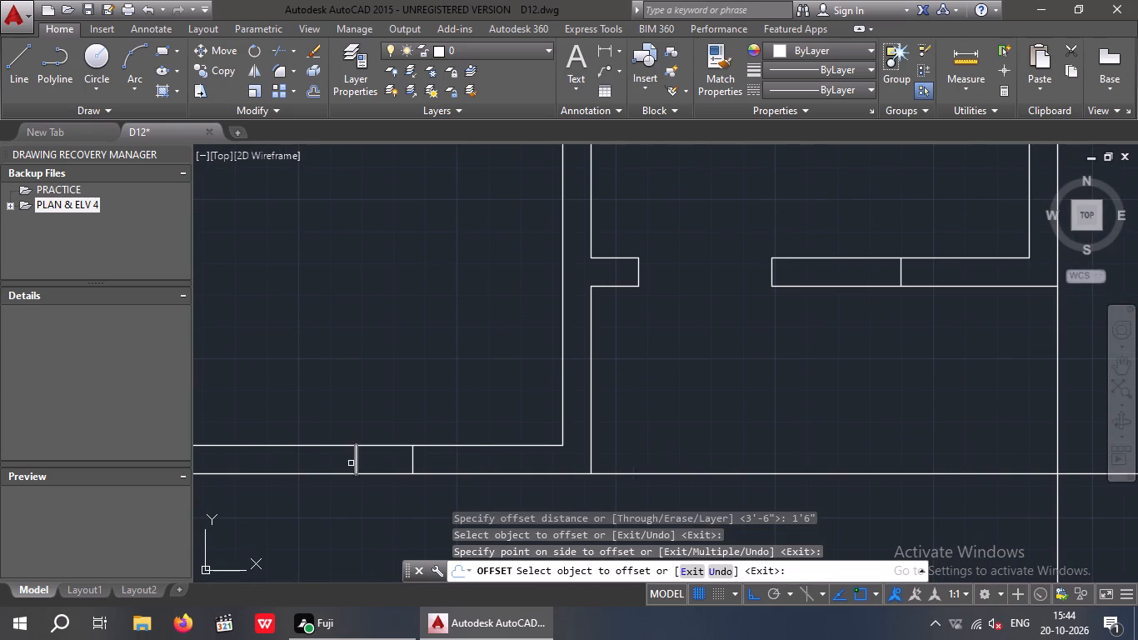
pyautogui.click(357, 462)
pyautogui.click(287, 462)
# Offset the midpoint line in the west wall beside the staircase by 1'6" to both the south and north.
pyautogui.scroll(-2, 288, 460)
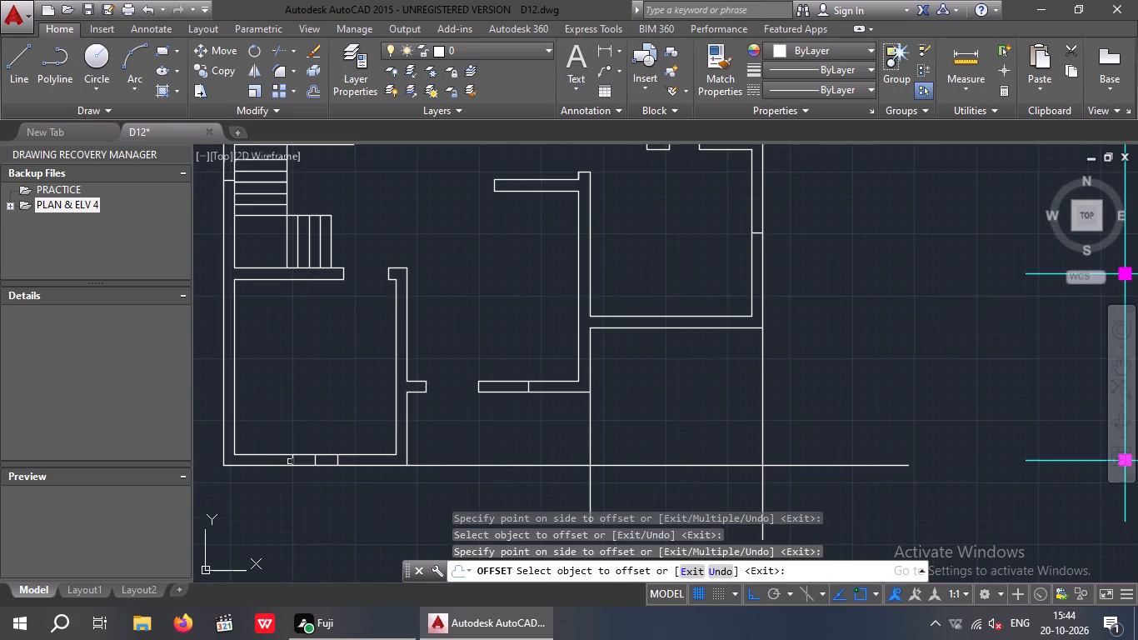
pyautogui.moveTo(311, 503); pyautogui.dragTo(488, 550, button='middle')
pyautogui.moveTo(805, 444); pyautogui.dragTo(746, 482, button='middle')
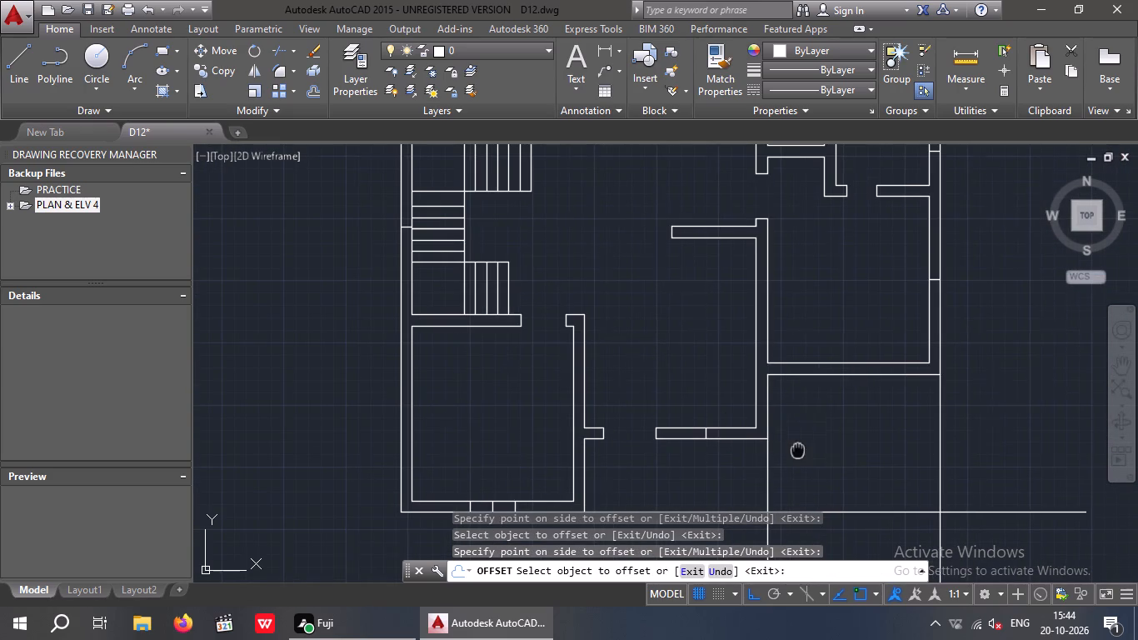
pyautogui.moveTo(746, 482); pyautogui.dragTo(739, 492, button='middle')
pyautogui.moveTo(732, 497); pyautogui.dragTo(634, 542, button='middle')
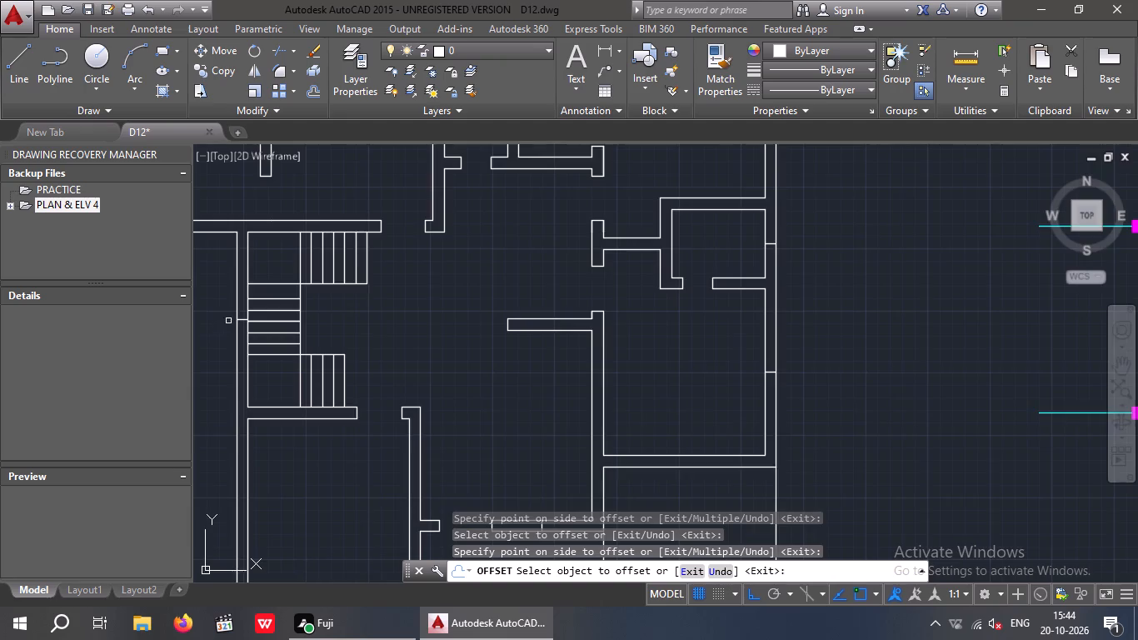
pyautogui.scroll(4, 232, 321)
pyautogui.click(277, 312)
pyautogui.click(280, 372)
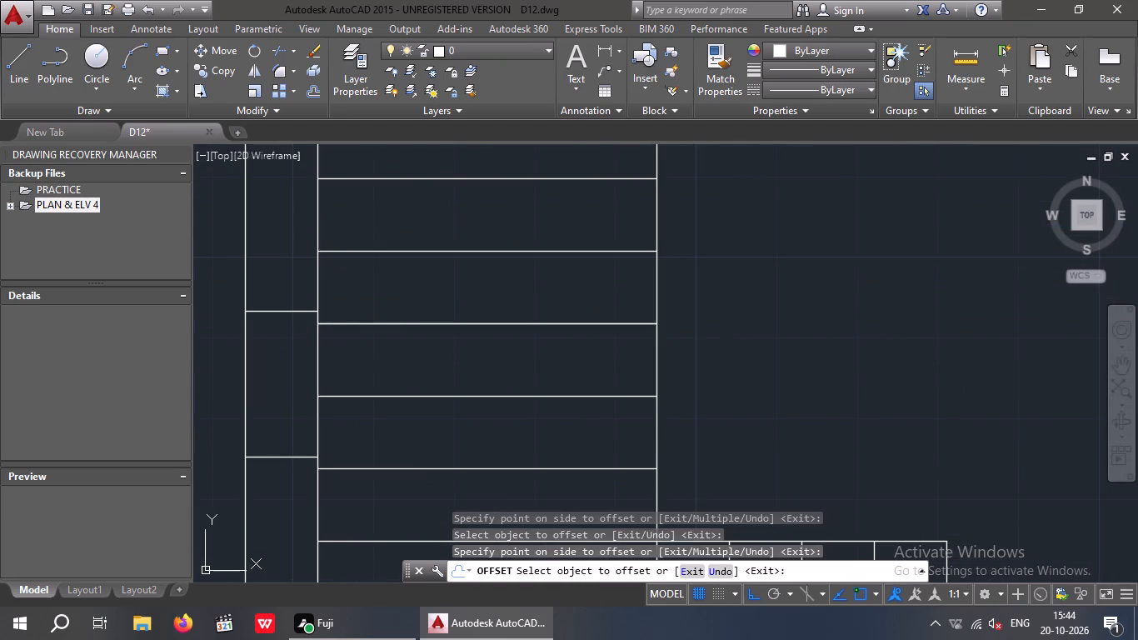
pyautogui.click(277, 310)
pyautogui.click(281, 287)
# Offset the midpoint line in the southeast room's east outer wall by 1'6" to both the north and south.
pyautogui.scroll(-4, 281, 287)
pyautogui.moveTo(529, 331); pyautogui.dragTo(417, 344, button='middle')
pyautogui.scroll(3, 724, 379)
pyautogui.click(591, 305)
pyautogui.click(590, 253)
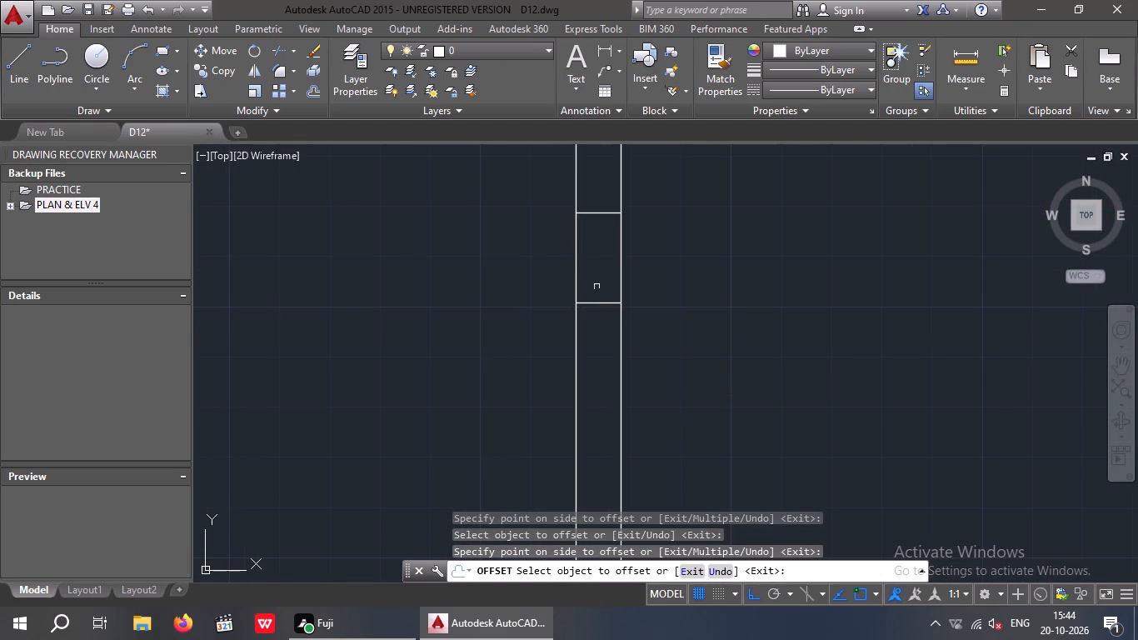
pyautogui.click(597, 302)
pyautogui.click(605, 364)
# Offset the midpoint line in the large northeast room's east wall by 1'6" to both the north and south.
pyautogui.scroll(-3, 606, 327)
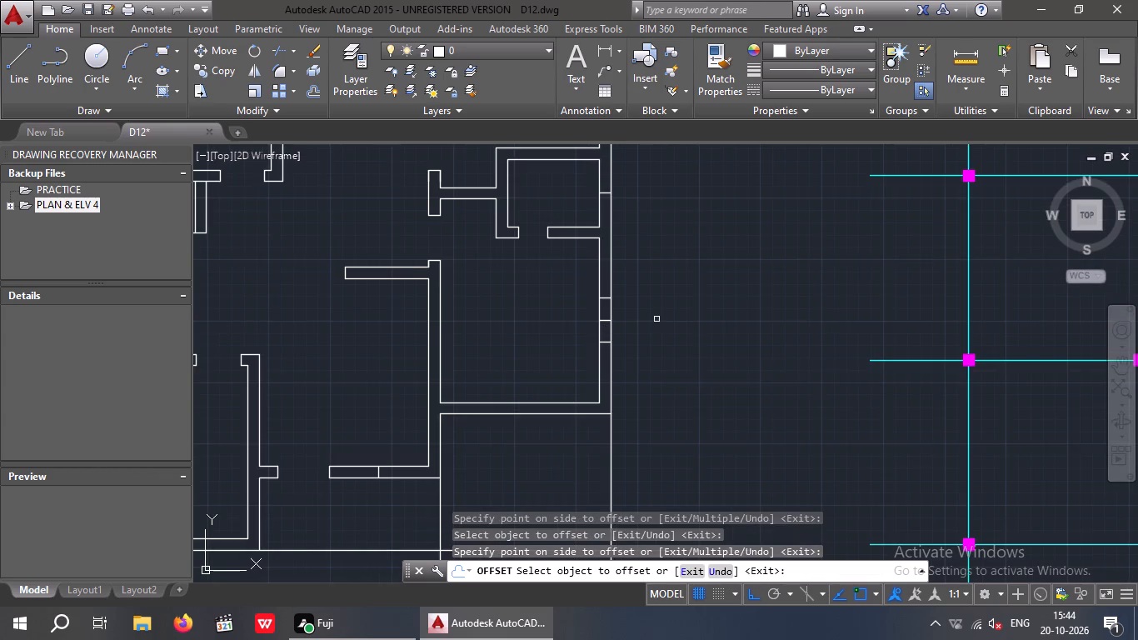
pyautogui.moveTo(662, 333); pyautogui.dragTo(664, 490, button='middle')
pyautogui.moveTo(641, 396); pyautogui.dragTo(632, 523, button='middle')
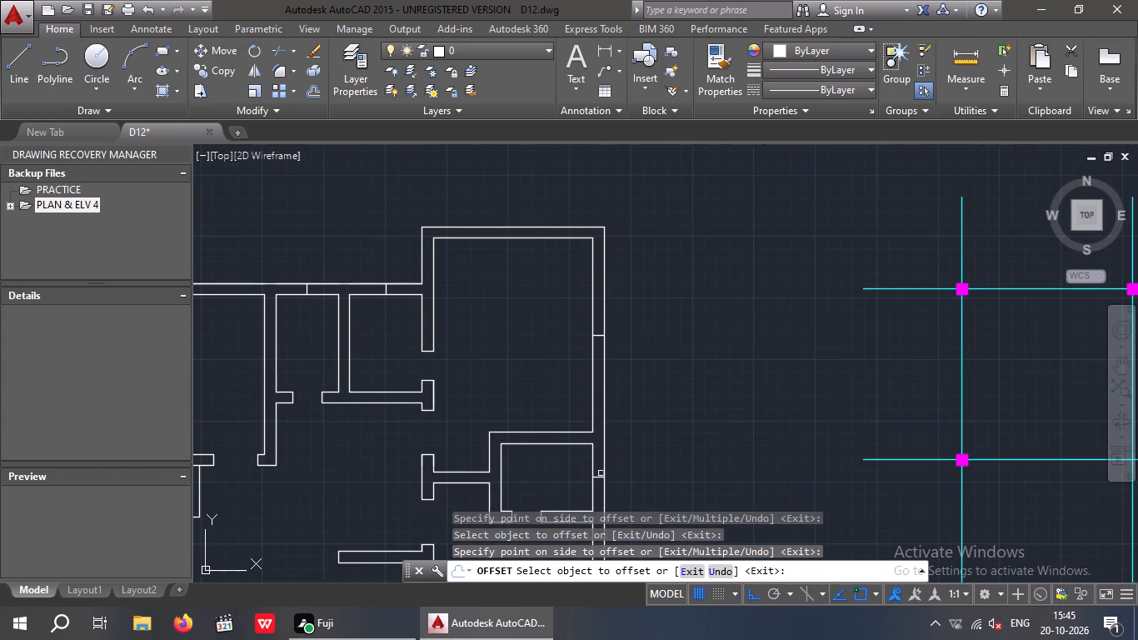
pyautogui.scroll(2, 594, 339)
pyautogui.click(606, 329)
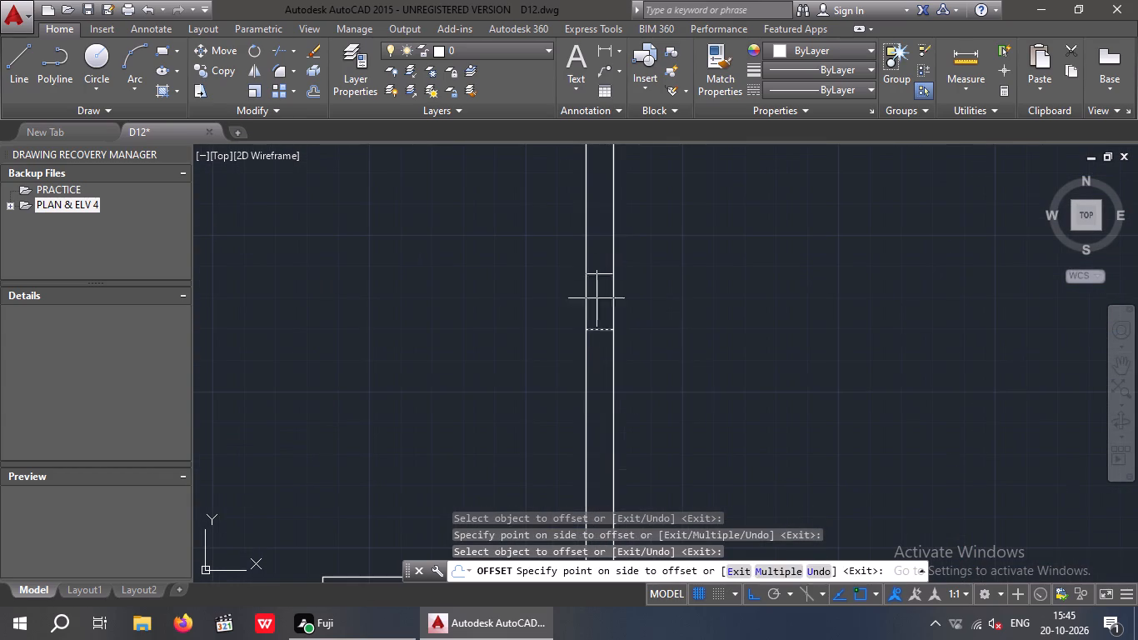
pyautogui.click(595, 267)
pyautogui.moveTo(597, 330); pyautogui.dragTo(602, 351)
pyautogui.click(606, 394)
# Offset the midpoint line in the north wall of the wider room beside the northwest corner room by 1'6" to both sides.
pyautogui.scroll(-2, 654, 328)
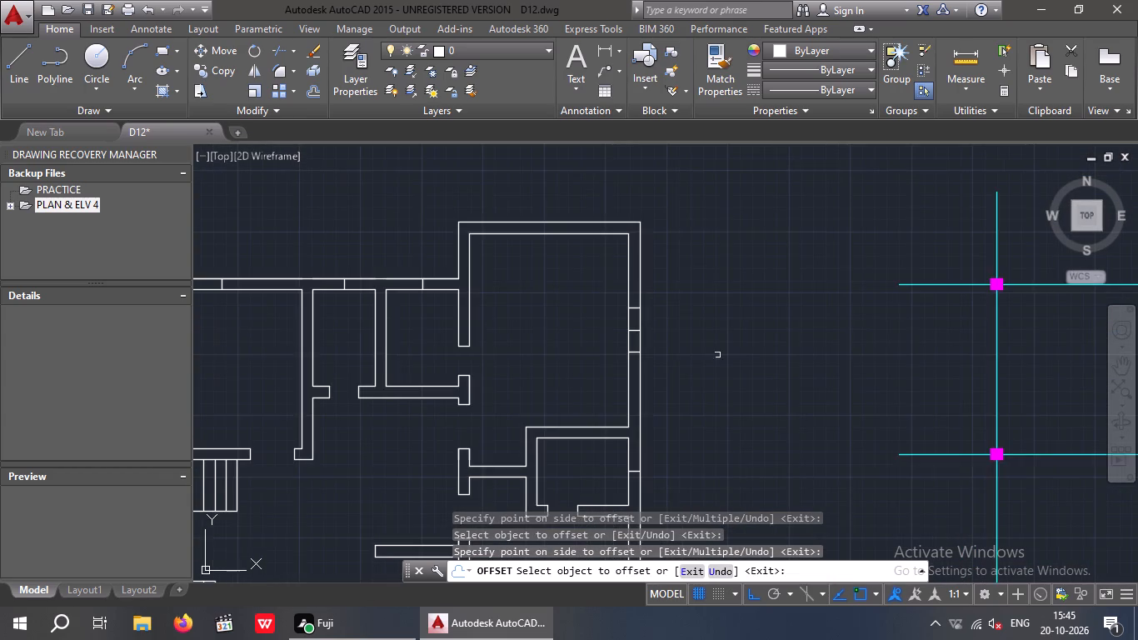
pyautogui.moveTo(769, 385); pyautogui.dragTo(850, 402, button='middle')
pyautogui.moveTo(352, 327); pyautogui.dragTo(527, 351, button='middle')
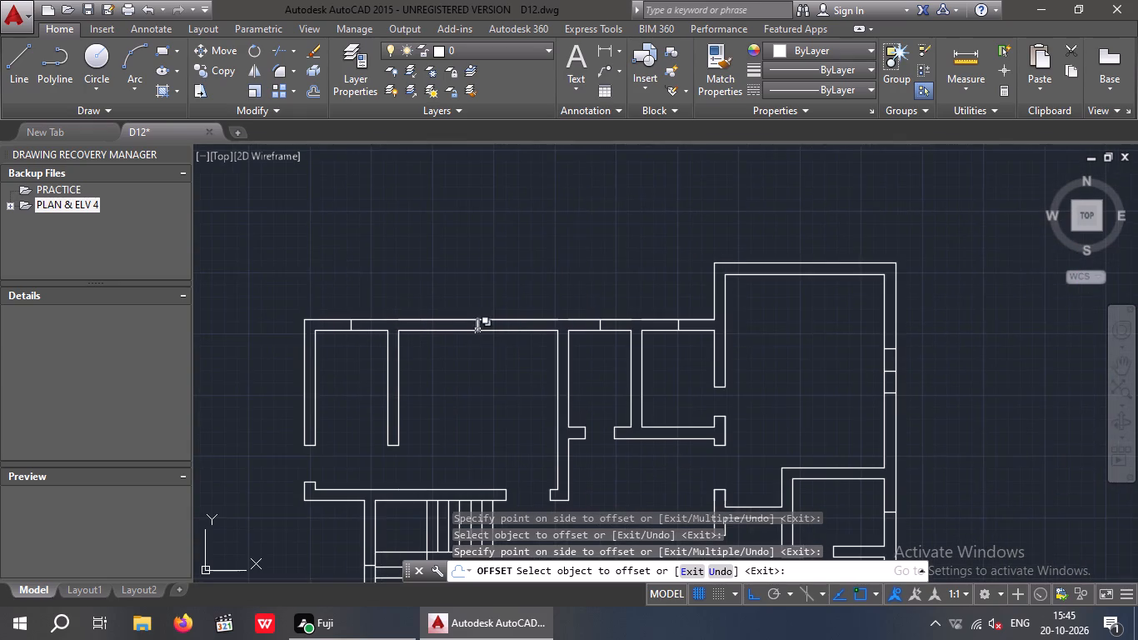
pyautogui.scroll(3, 479, 324)
pyautogui.moveTo(468, 324); pyautogui.dragTo(497, 327)
pyautogui.moveTo(557, 327); pyautogui.dragTo(542, 331)
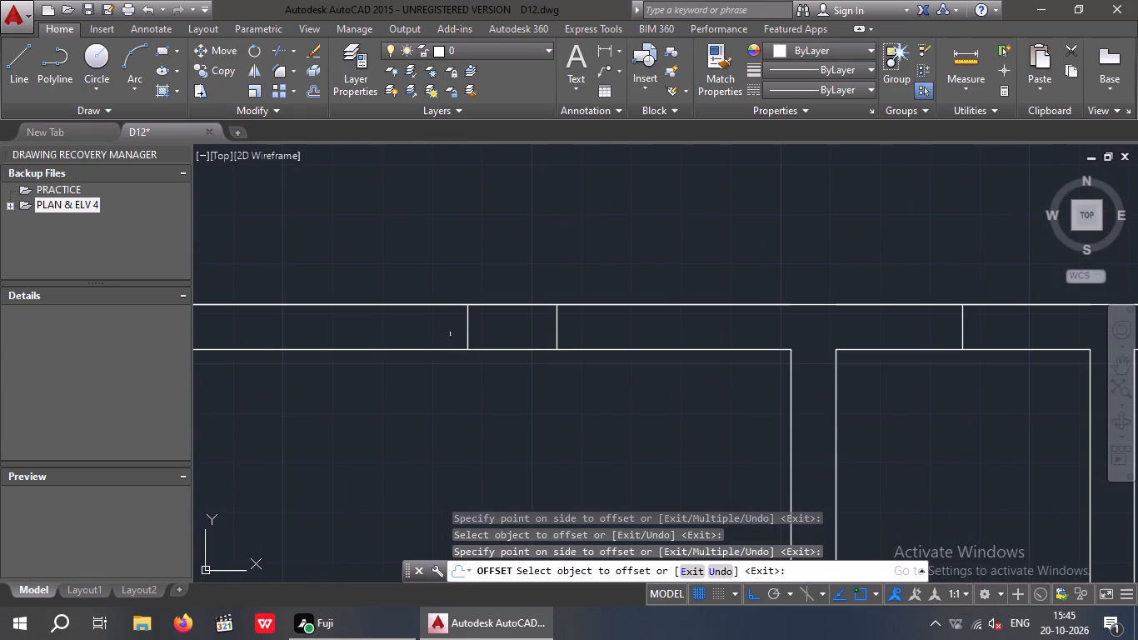
pyautogui.moveTo(468, 330); pyautogui.dragTo(386, 337)
pyautogui.click(361, 339)
pyautogui.scroll(-3, 397, 347)
pyautogui.moveTo(407, 392); pyautogui.dragTo(562, 400, button='middle')
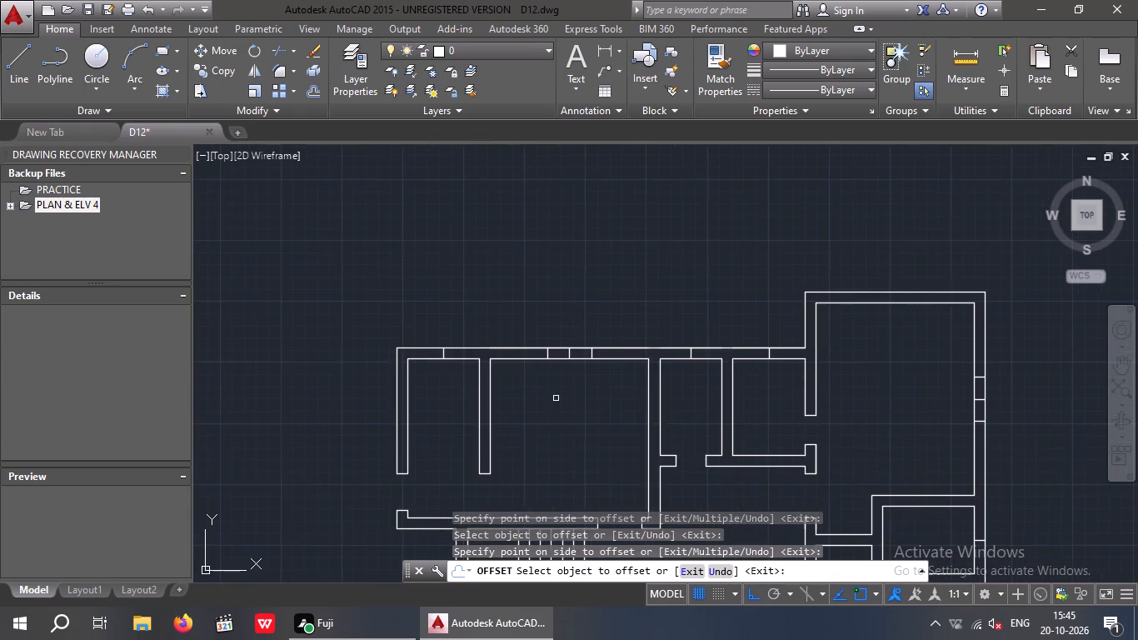
pyautogui.scroll(-1, 554, 397)
pyautogui.moveTo(549, 418); pyautogui.dragTo(517, 390, button='middle')
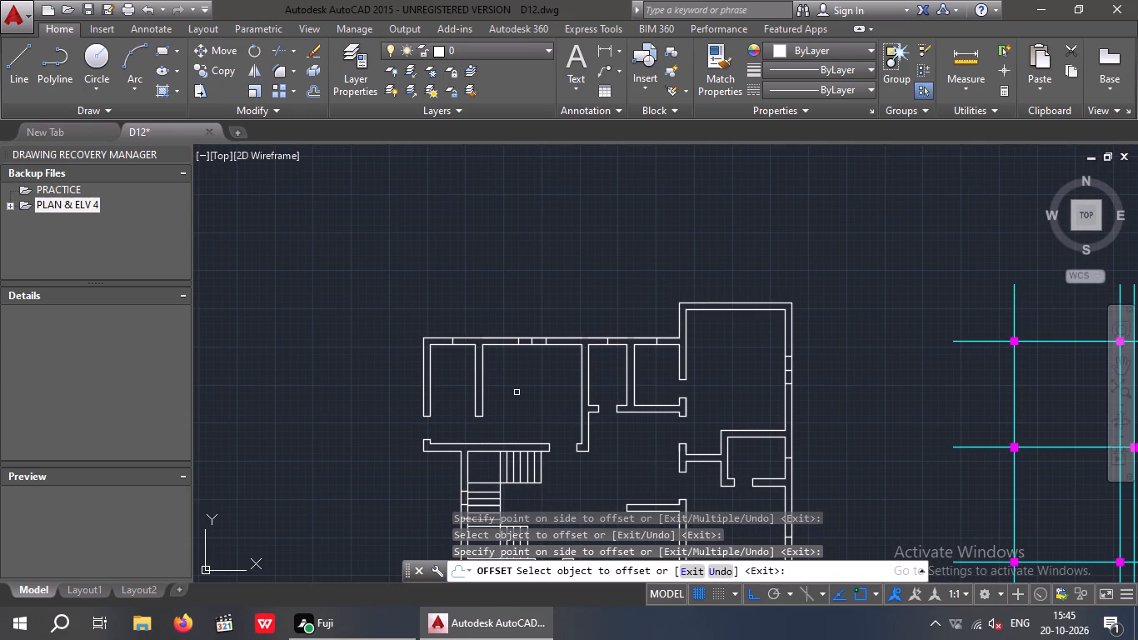
pyautogui.press('Escape')
pyautogui.press('Escape')
pyautogui.press('Escape')
# Offset the midpoint line in the northwest corner room's north wall by 1' to both the east and west.
pyautogui.press('o')
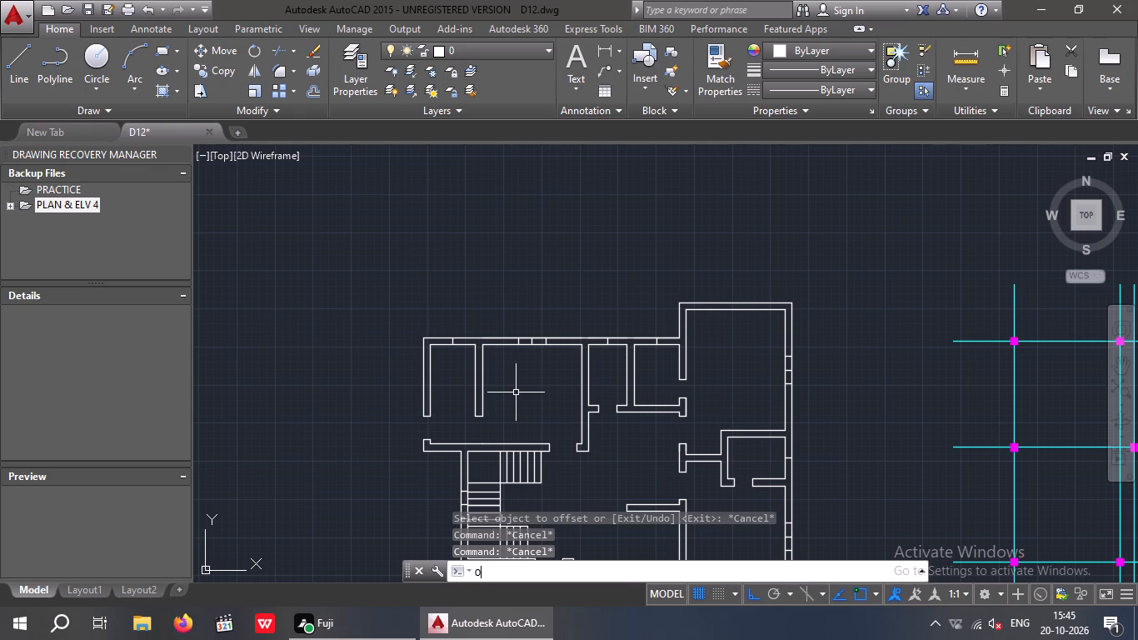
pyautogui.press('Return')
pyautogui.press('1')
pyautogui.press("'")
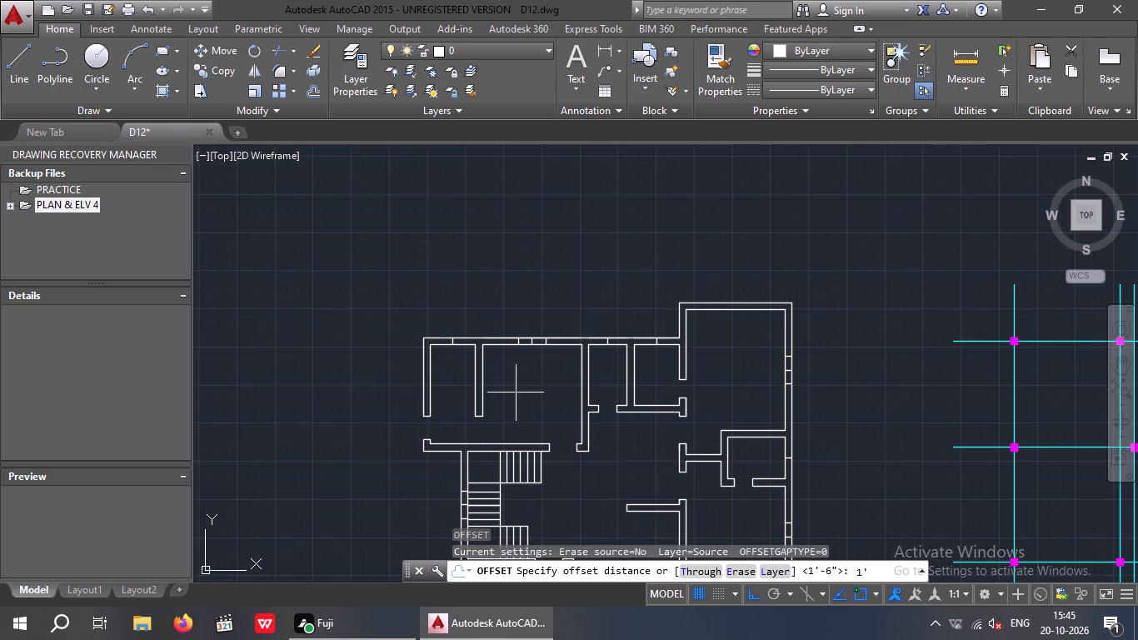
pyautogui.press('Return')
pyautogui.scroll(4, 452, 337)
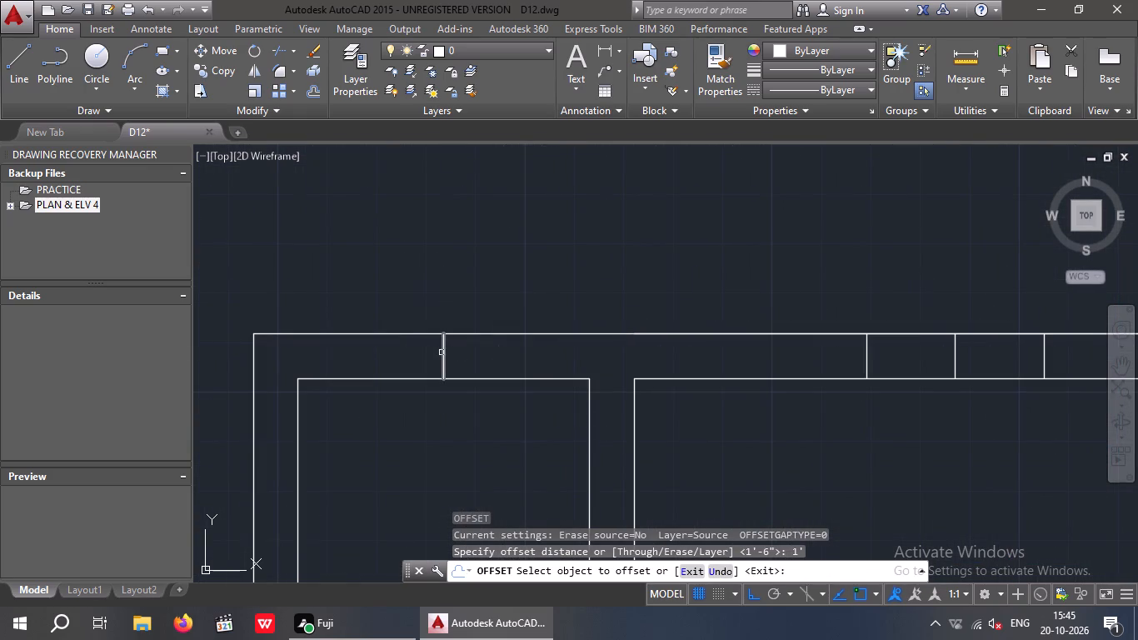
pyautogui.moveTo(444, 353); pyautogui.dragTo(478, 357)
pyautogui.moveTo(539, 357); pyautogui.dragTo(522, 361)
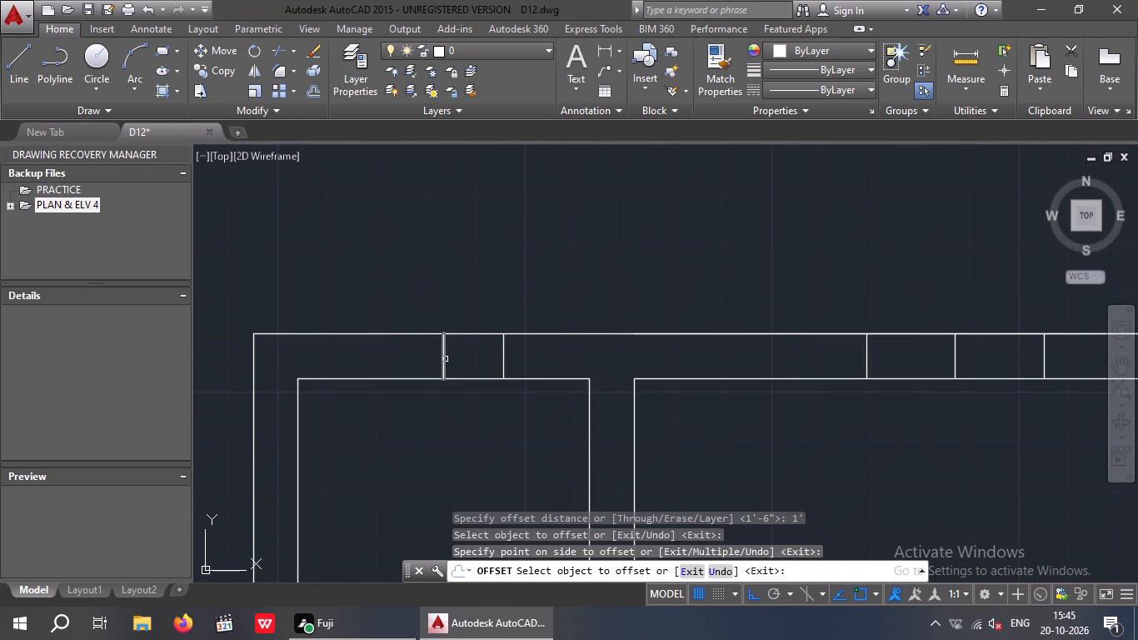
pyautogui.moveTo(445, 359); pyautogui.dragTo(395, 372)
pyautogui.click(377, 375)
# Offset the midpoint line in the north wall of the narrow room east of the wider room by 1' to both sides.
pyautogui.scroll(-3, 437, 360)
pyautogui.scroll(3, 691, 366)
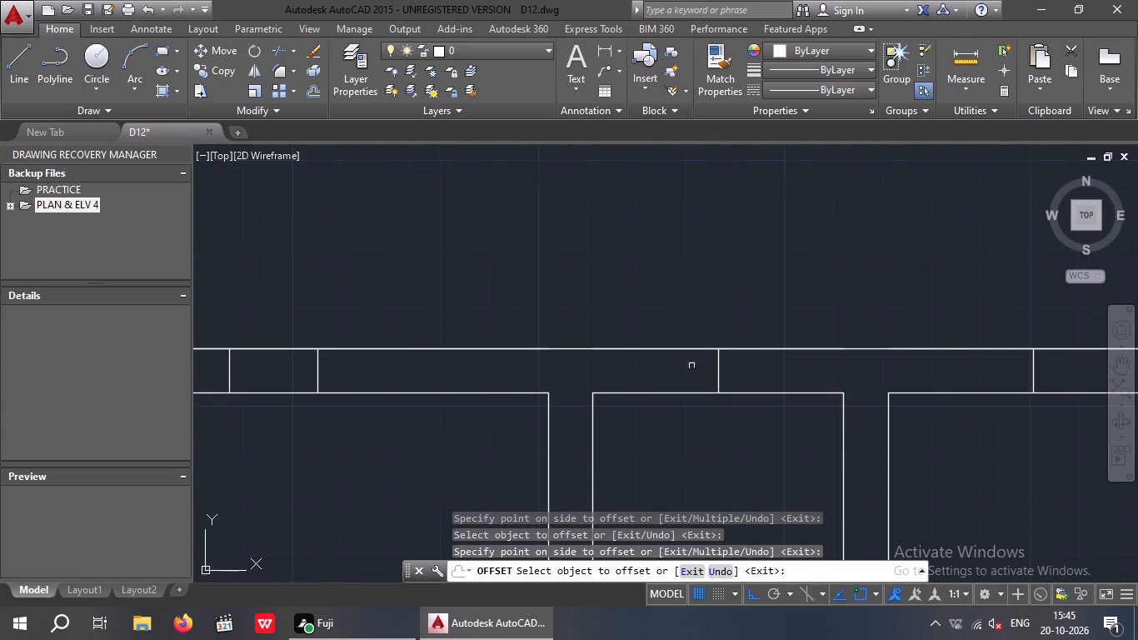
pyautogui.click(718, 370)
pyautogui.click(774, 364)
pyautogui.moveTo(716, 372); pyautogui.dragTo(704, 376)
pyautogui.click(656, 385)
# Offset the midpoint line in the north wall of the small room adjoining the large northeast room by 1' to both sides.
pyautogui.scroll(-2, 669, 378)
pyautogui.scroll(2, 809, 380)
pyautogui.click(816, 372)
pyautogui.click(880, 368)
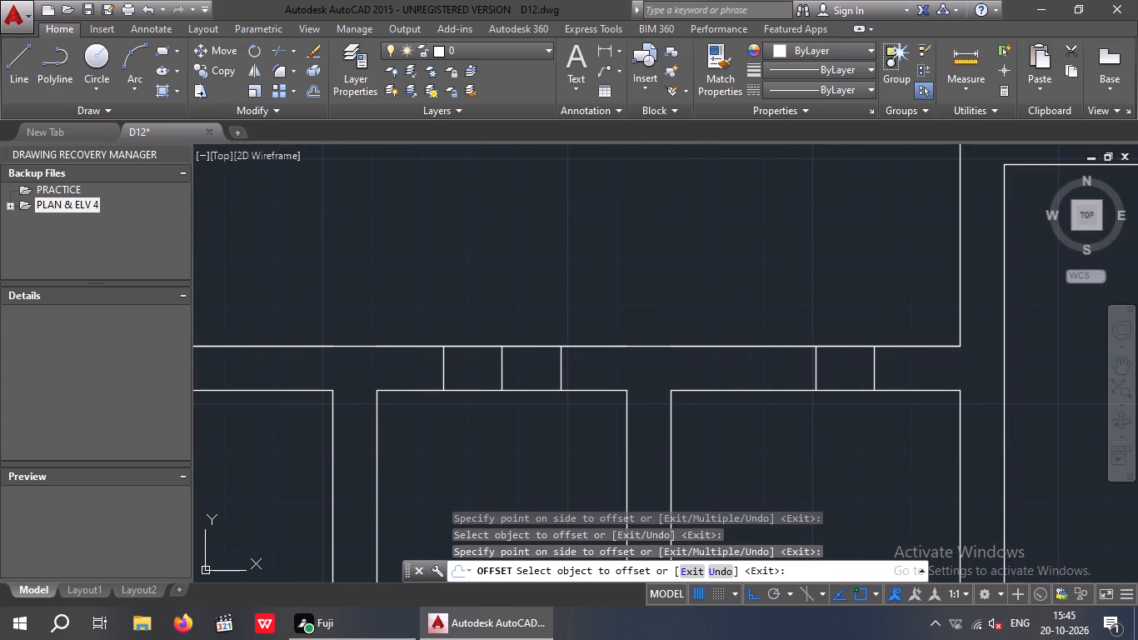
pyautogui.moveTo(816, 368); pyautogui.dragTo(798, 377)
pyautogui.click(775, 382)
pyautogui.scroll(-3, 771, 370)
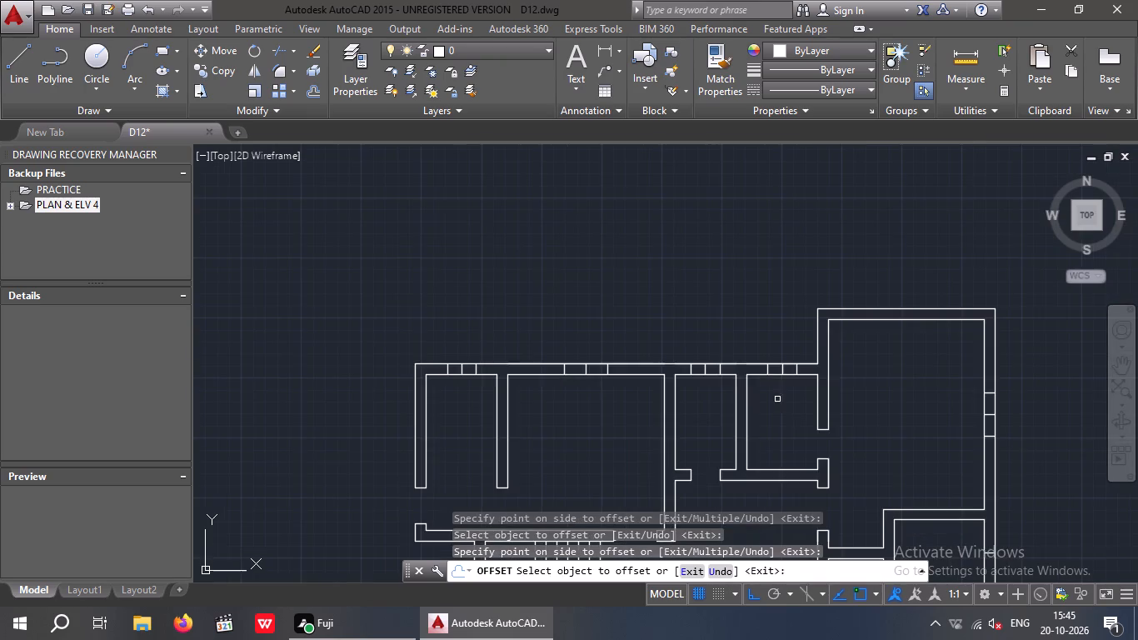
# Offset the midpoint line in the east wall of the small room between the two large east rooms by 1' to both the north and south.
pyautogui.moveTo(781, 411); pyautogui.dragTo(731, 337, button='middle')
pyautogui.scroll(-1, 733, 344)
pyautogui.moveTo(654, 437); pyautogui.dragTo(618, 341, button='middle')
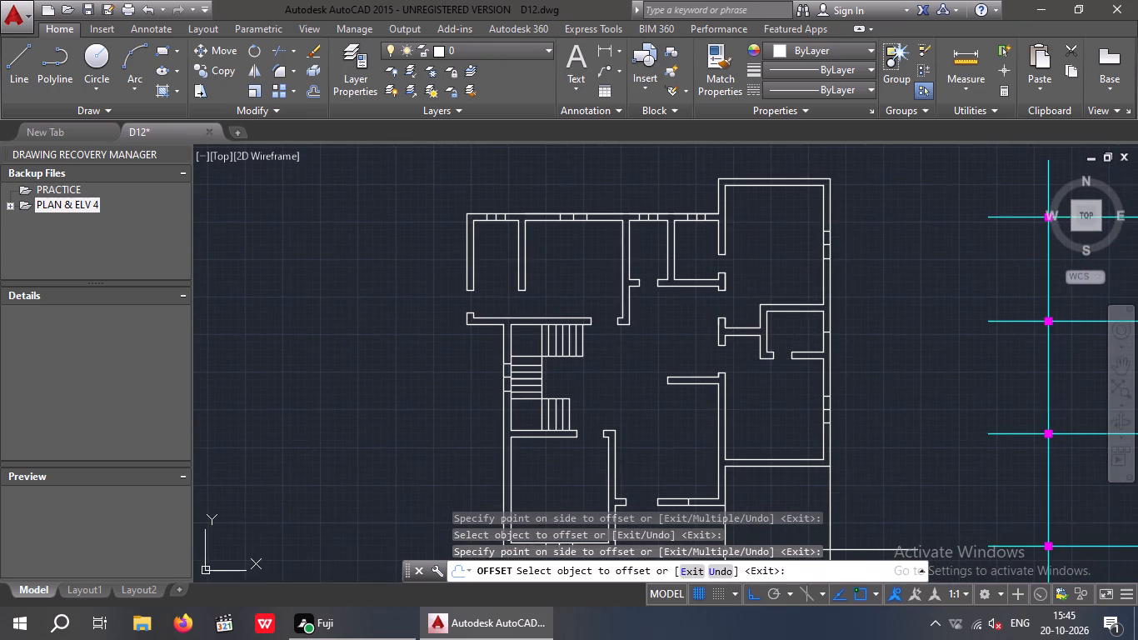
pyautogui.moveTo(596, 383); pyautogui.dragTo(568, 280, button='middle')
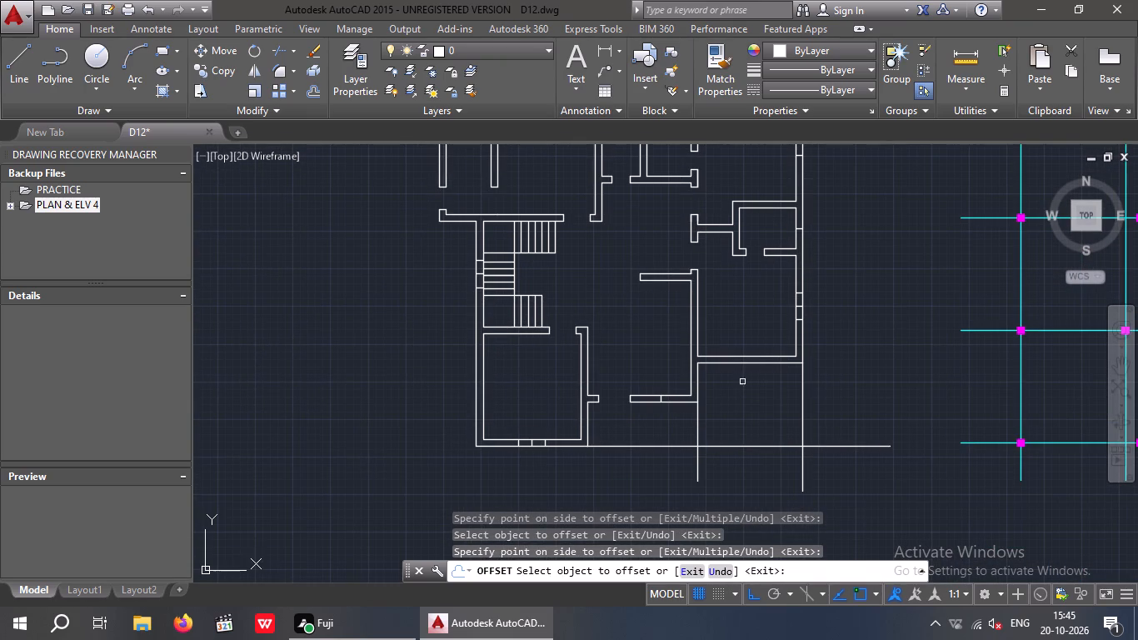
pyautogui.moveTo(755, 384); pyautogui.dragTo(635, 502, button='middle')
pyautogui.scroll(3, 679, 347)
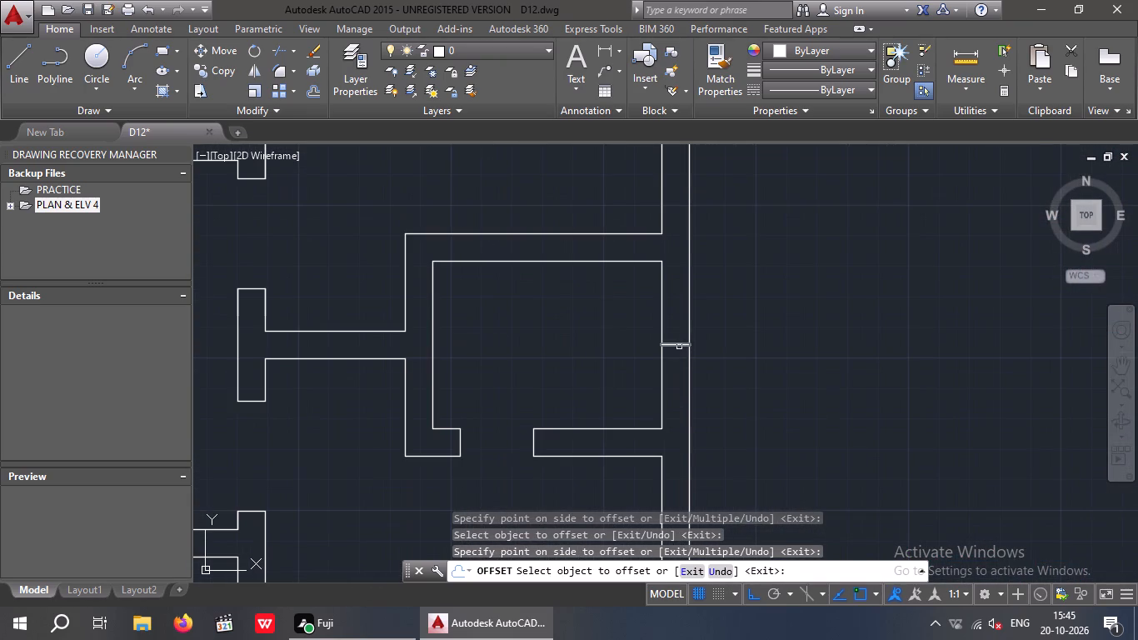
pyautogui.click(676, 344)
pyautogui.click(688, 307)
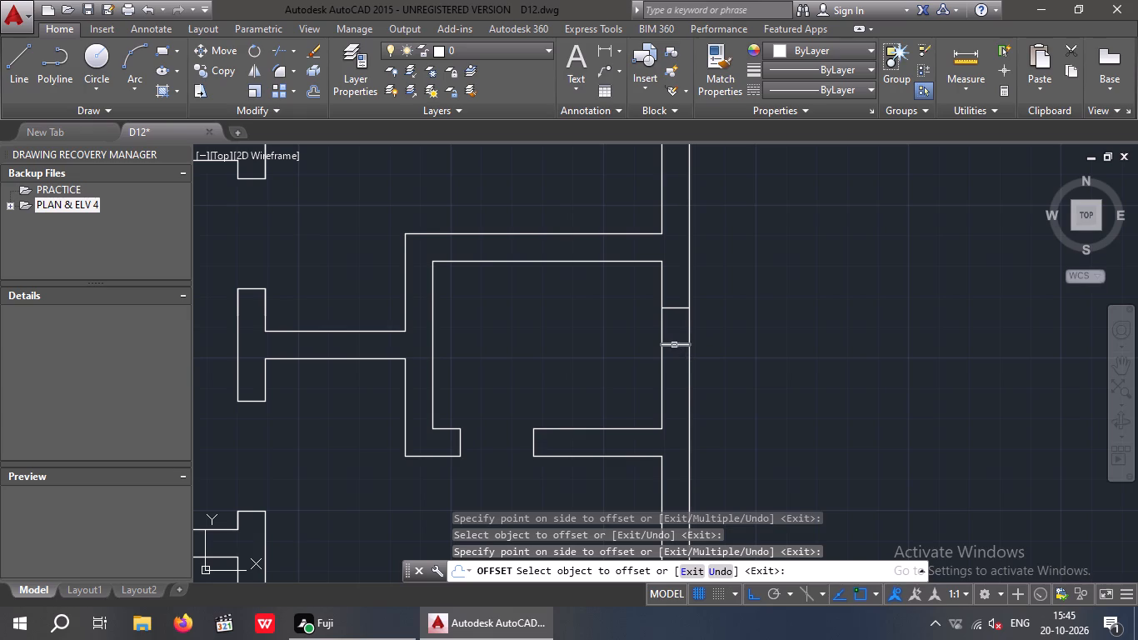
pyautogui.click(676, 347)
pyautogui.click(683, 377)
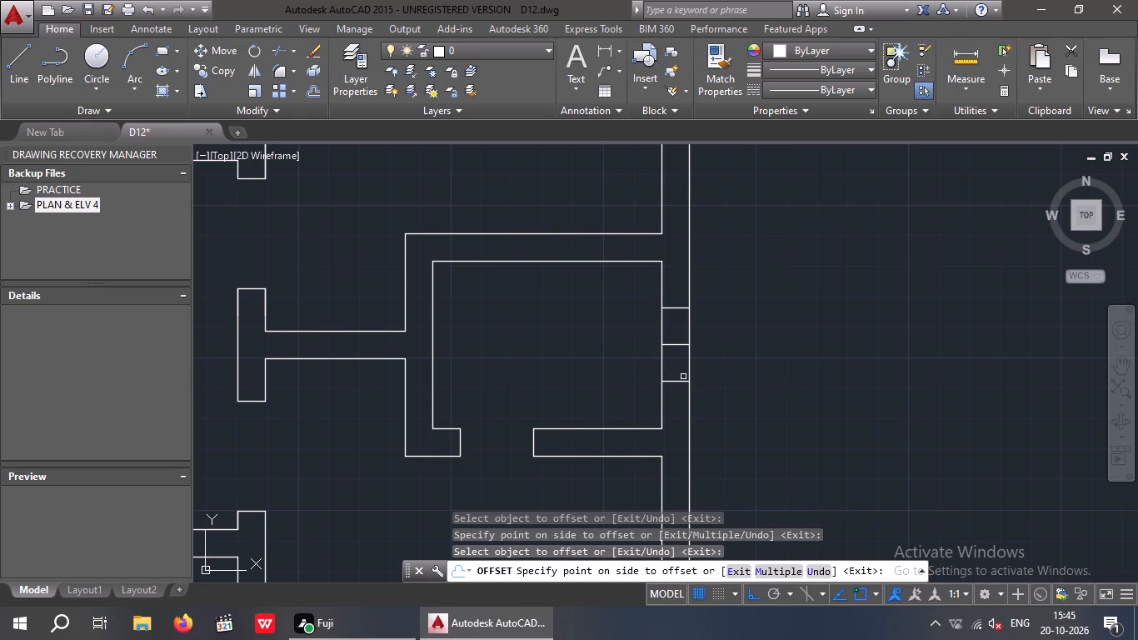
pyautogui.scroll(-2, 724, 331)
pyautogui.moveTo(626, 434); pyautogui.dragTo(611, 298, button='middle')
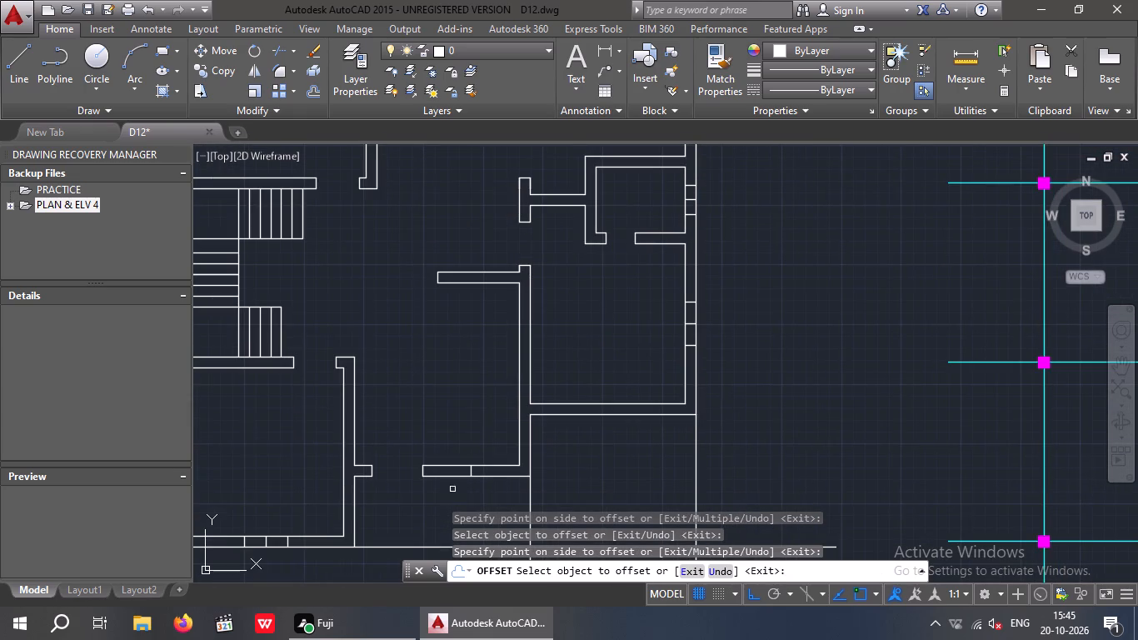
pyautogui.scroll(1, 452, 489)
pyautogui.moveTo(457, 448); pyautogui.dragTo(468, 386, button='middle')
pyautogui.press('Escape')
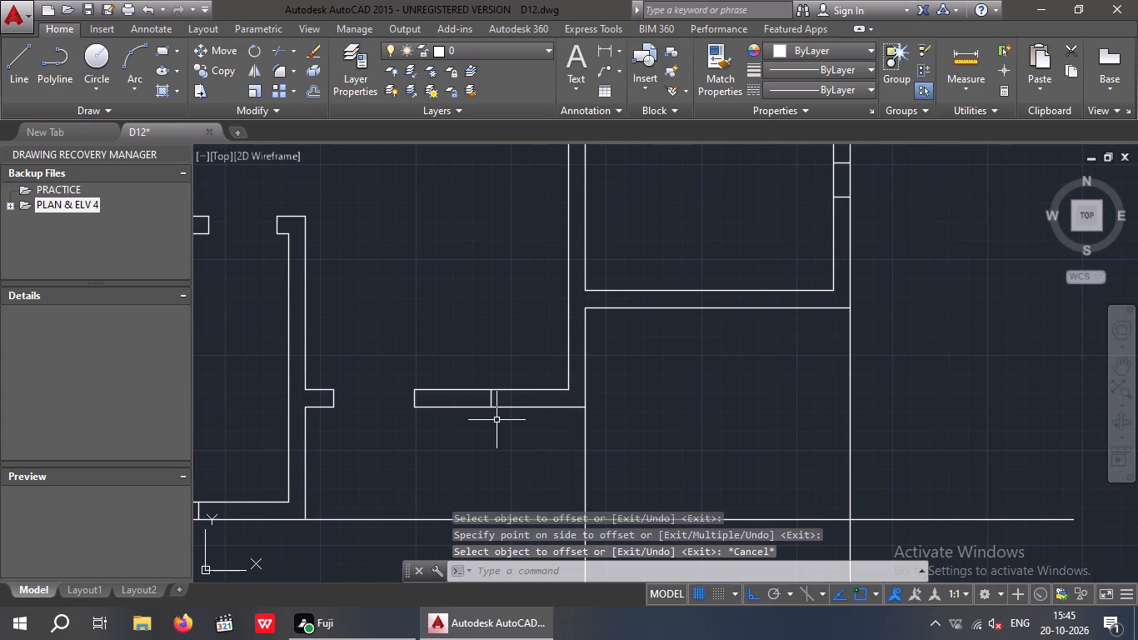
pyautogui.press('Escape')
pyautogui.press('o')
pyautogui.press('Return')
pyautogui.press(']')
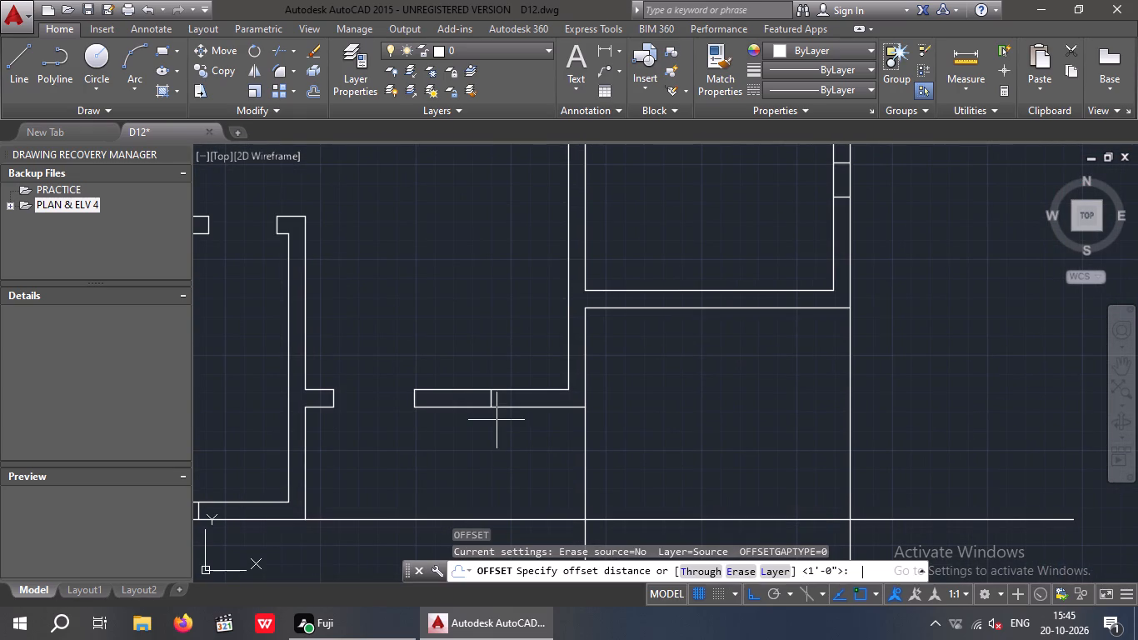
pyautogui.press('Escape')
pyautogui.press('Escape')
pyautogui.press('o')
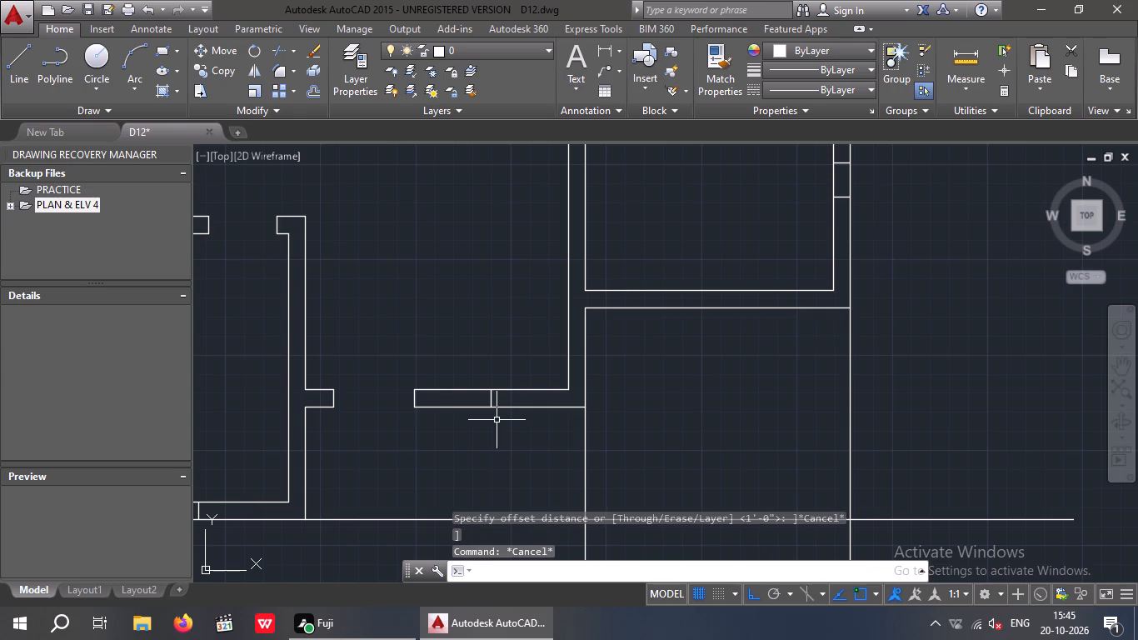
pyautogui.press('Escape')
# Offset the midpoint line in the hall's short south wall, east of the door opening, by 1'6" to both sides.
pyautogui.press('o')
pyautogui.press('Return')
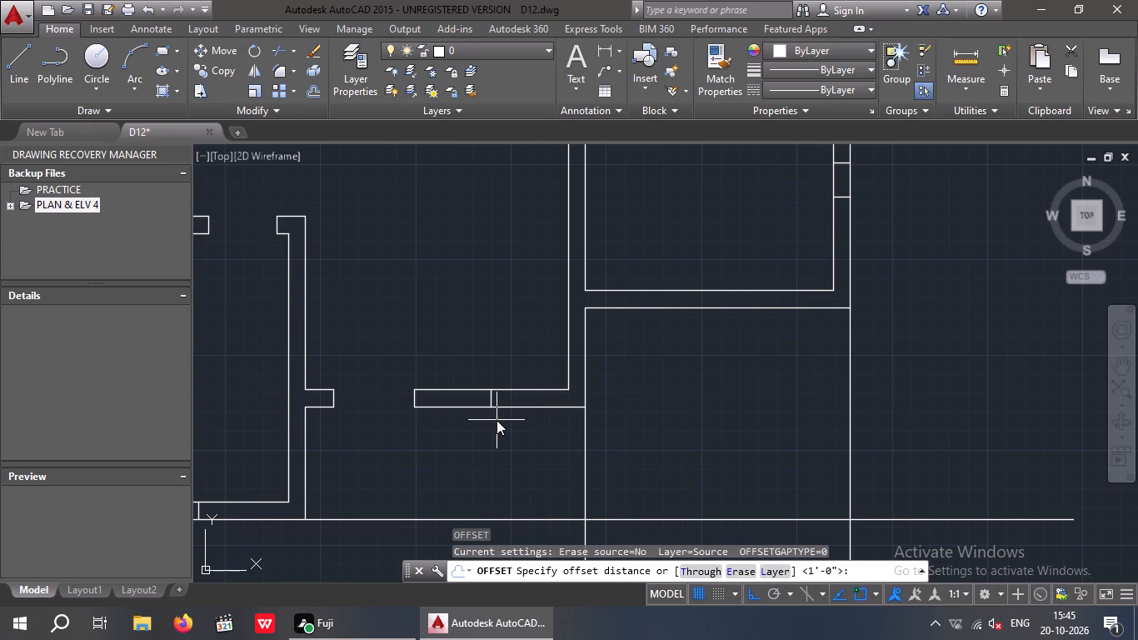
pyautogui.press('1')
pyautogui.press("'")
pyautogui.press('6')
pyautogui.hotkey('shift', '"')
pyautogui.press('Return')
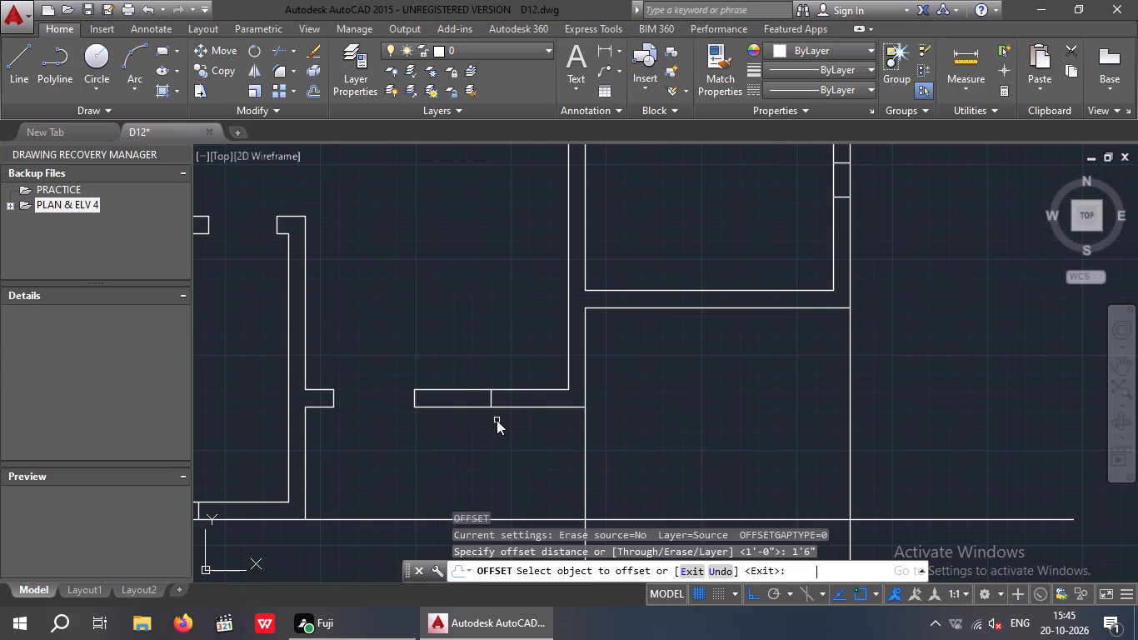
pyautogui.moveTo(492, 400); pyautogui.dragTo(512, 400)
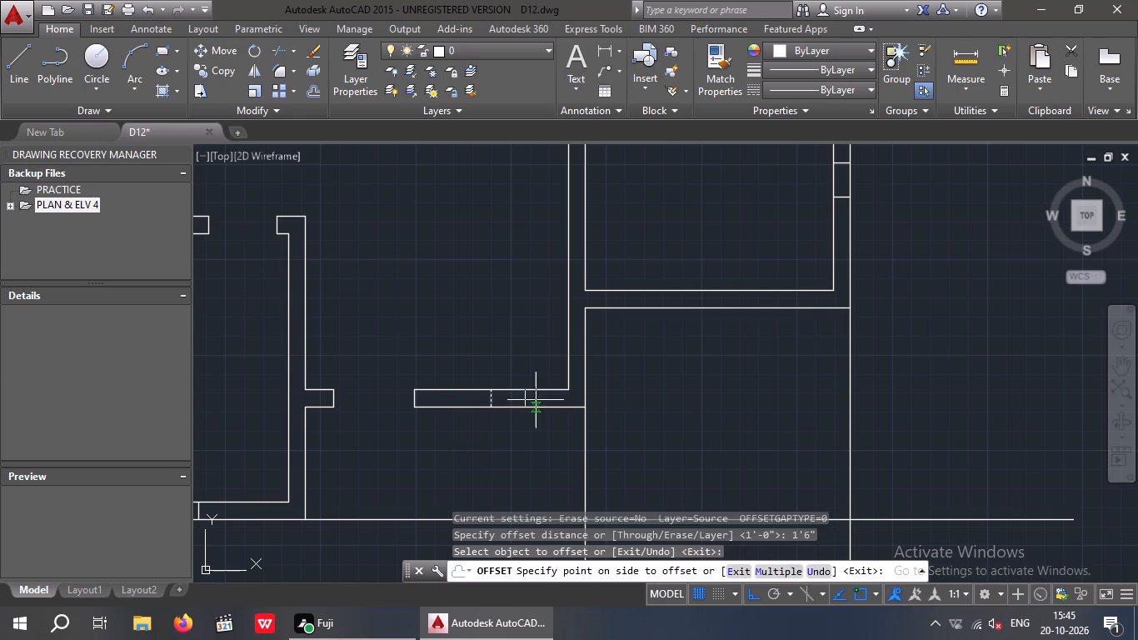
pyautogui.moveTo(536, 400); pyautogui.dragTo(521, 403)
pyautogui.moveTo(492, 399); pyautogui.dragTo(444, 407)
pyautogui.click(432, 410)
pyautogui.press('Escape')
pyautogui.press('Escape')
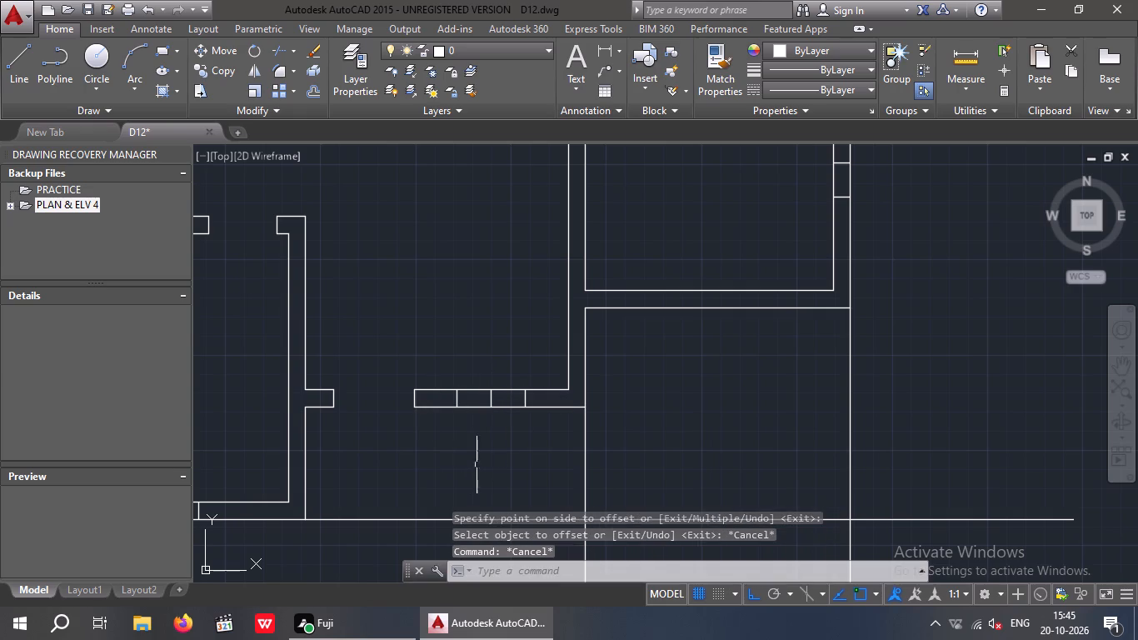
# Erase the original midpoint line between the two window edge lines in the hall's short south wall.
pyautogui.scroll(4, 479, 404)
pyautogui.moveTo(601, 370); pyautogui.dragTo(504, 402)
pyautogui.click(484, 407)
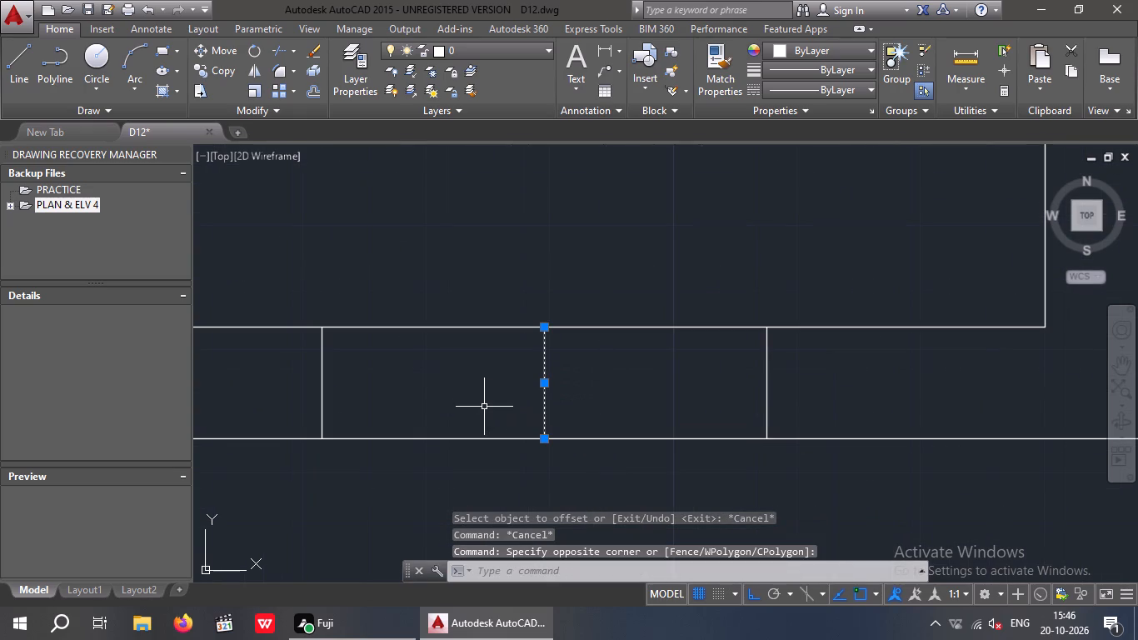
pyautogui.press('Delete')
# Draw a horizontal centre line joining the midpoints of the two edge lines of the hall's south window opening.
pyautogui.press('l')
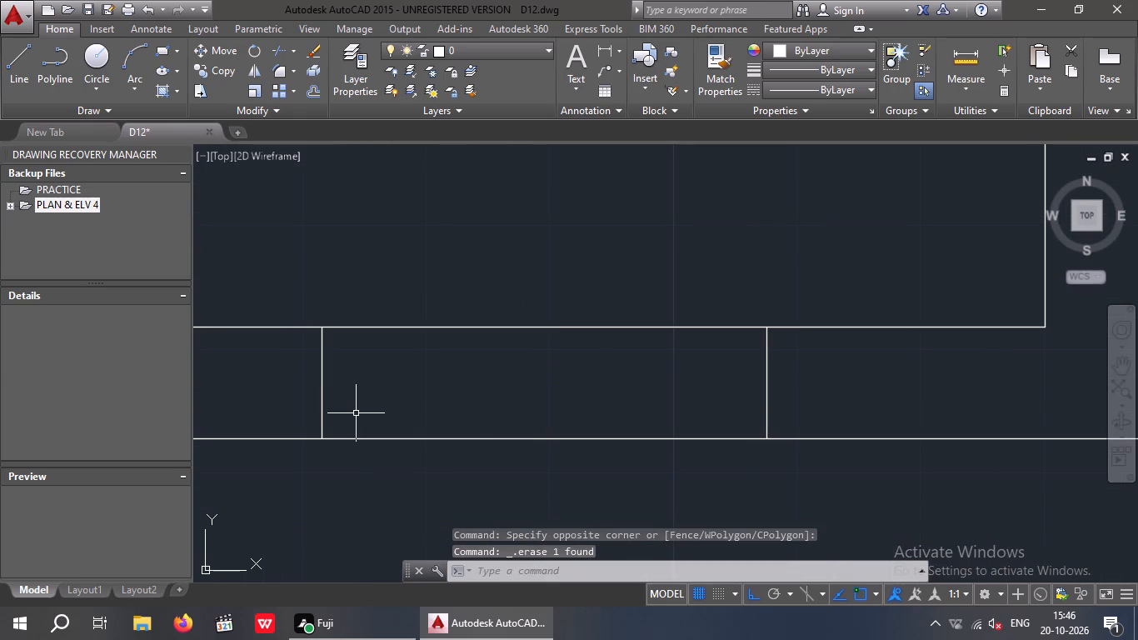
pyautogui.press('Return')
pyautogui.moveTo(319, 382); pyautogui.dragTo(380, 385)
pyautogui.click(771, 379)
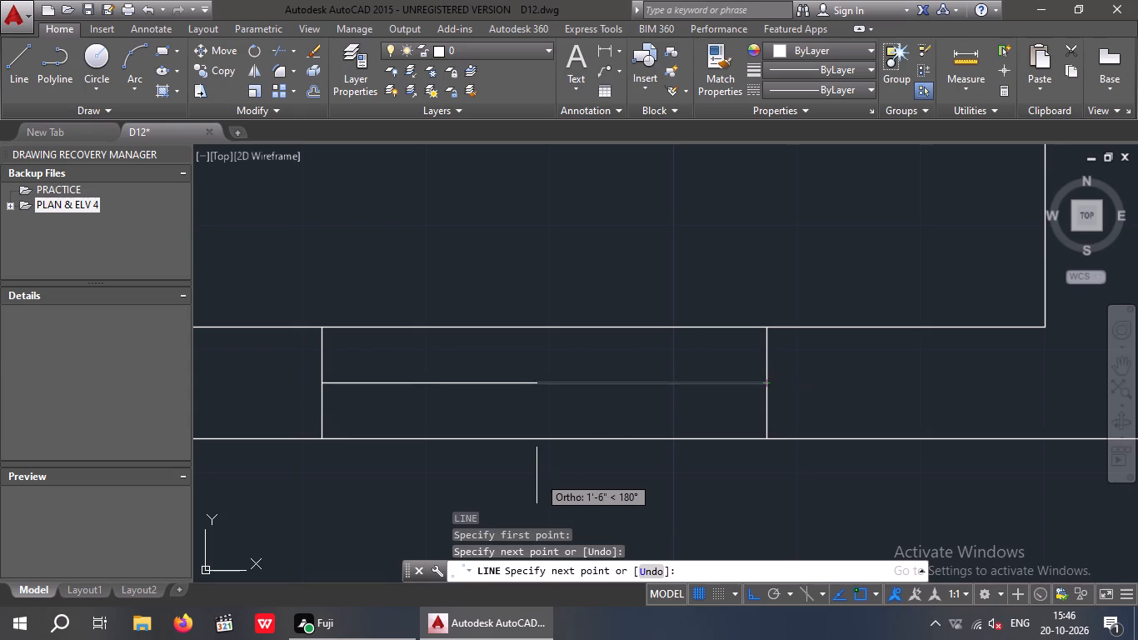
pyautogui.press('Escape')
# Erase the nine remaining window midpoint lines: three in the east wall, four in the north, one beside the stairs, one in the southwest room's south wall.
pyautogui.scroll(-4, 628, 346)
pyautogui.scroll(-1, 725, 358)
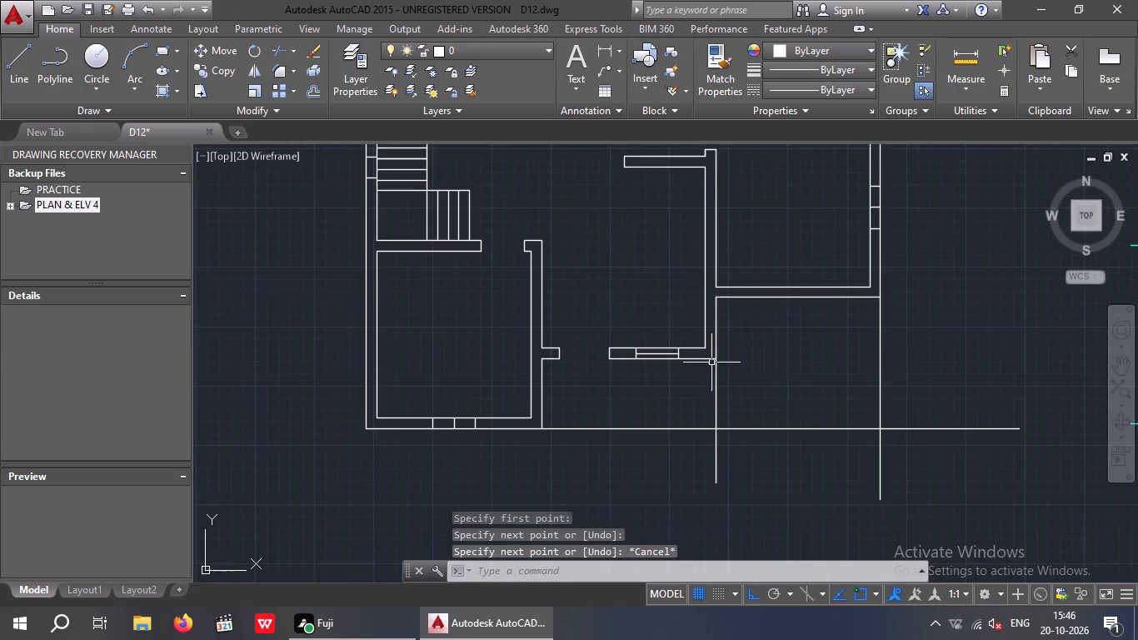
pyautogui.moveTo(711, 362); pyautogui.dragTo(427, 424, button='middle')
pyautogui.scroll(-1, 655, 395)
pyautogui.scroll(4, 540, 322)
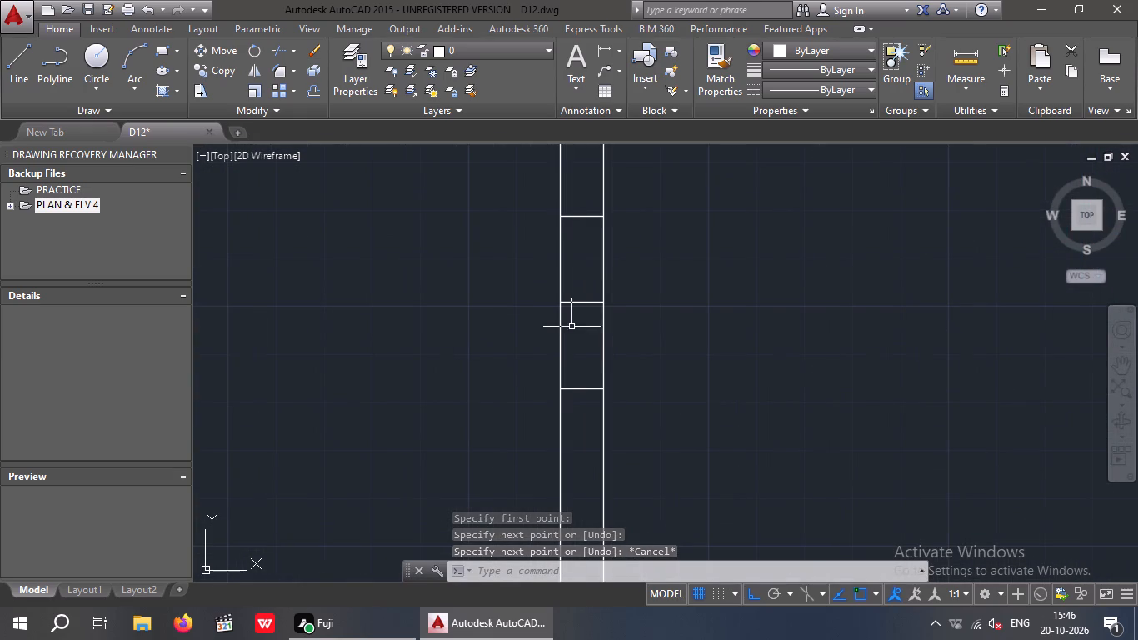
pyautogui.moveTo(582, 327); pyautogui.dragTo(581, 311)
pyautogui.click(581, 282)
pyautogui.scroll(-4, 577, 290)
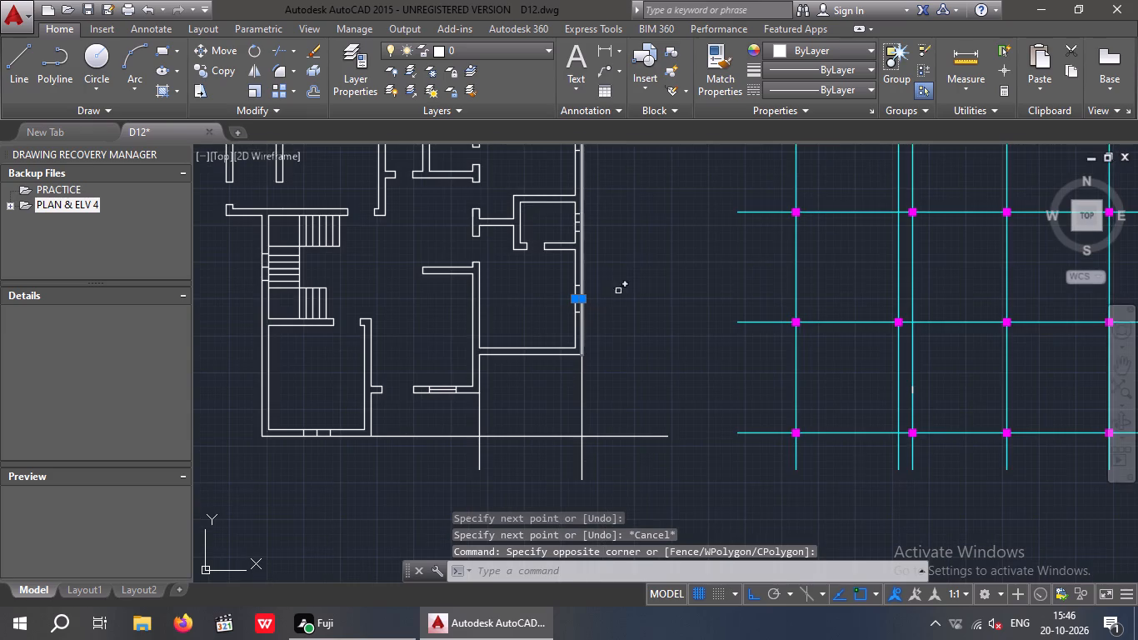
pyautogui.moveTo(639, 278); pyautogui.dragTo(643, 382, button='middle')
pyautogui.scroll(4, 574, 323)
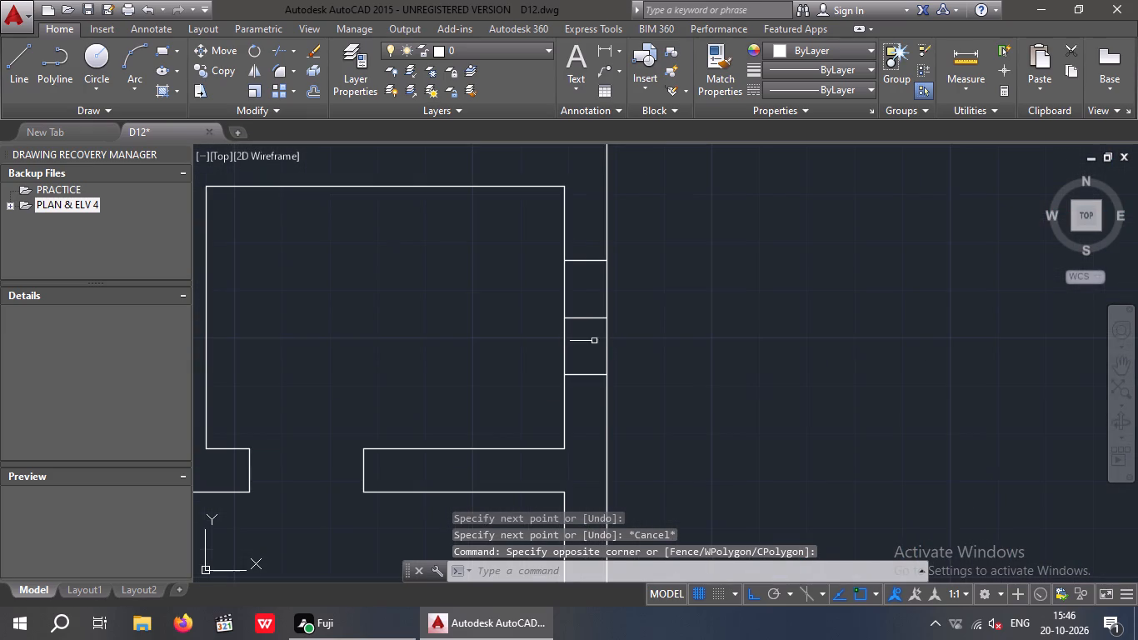
pyautogui.click(583, 332)
pyautogui.click(577, 289)
pyautogui.moveTo(681, 326); pyautogui.dragTo(676, 535, button='middle')
pyautogui.scroll(-2, 680, 382)
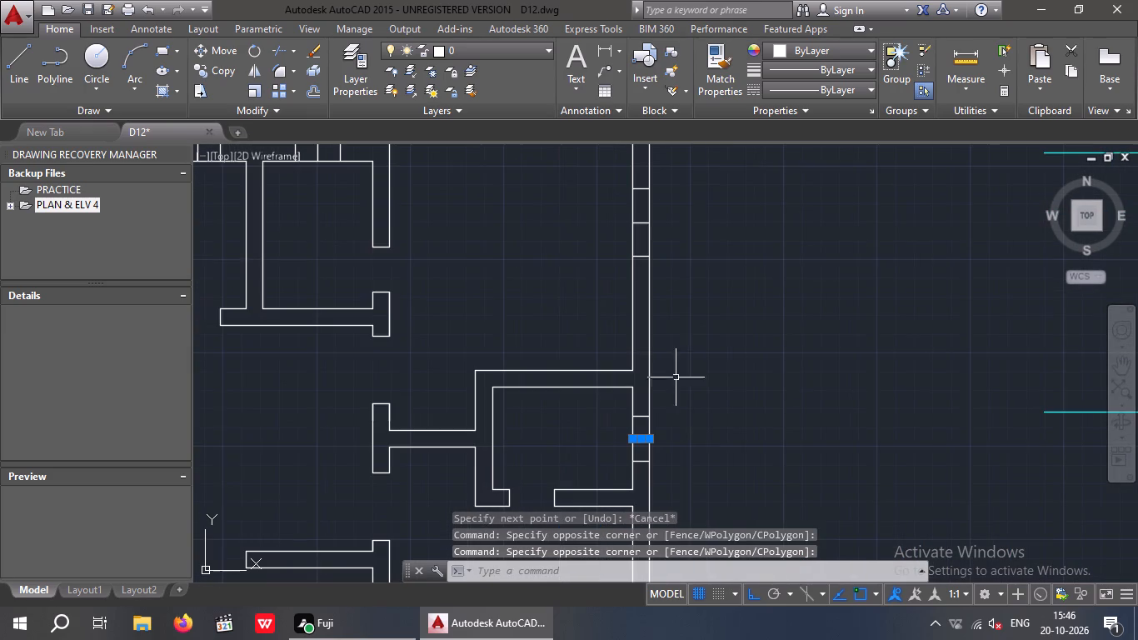
pyautogui.moveTo(635, 230); pyautogui.dragTo(643, 357, button='middle')
pyautogui.scroll(3, 654, 365)
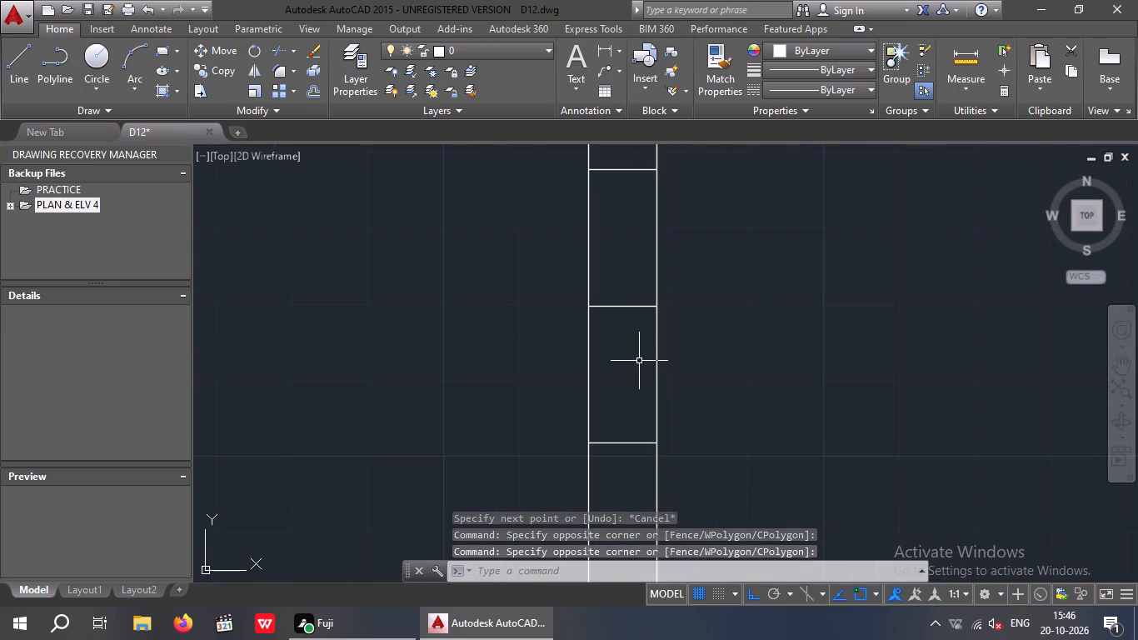
pyautogui.moveTo(639, 361); pyautogui.dragTo(617, 330)
pyautogui.click(609, 282)
pyautogui.scroll(-4, 610, 281)
pyautogui.scroll(3, 416, 241)
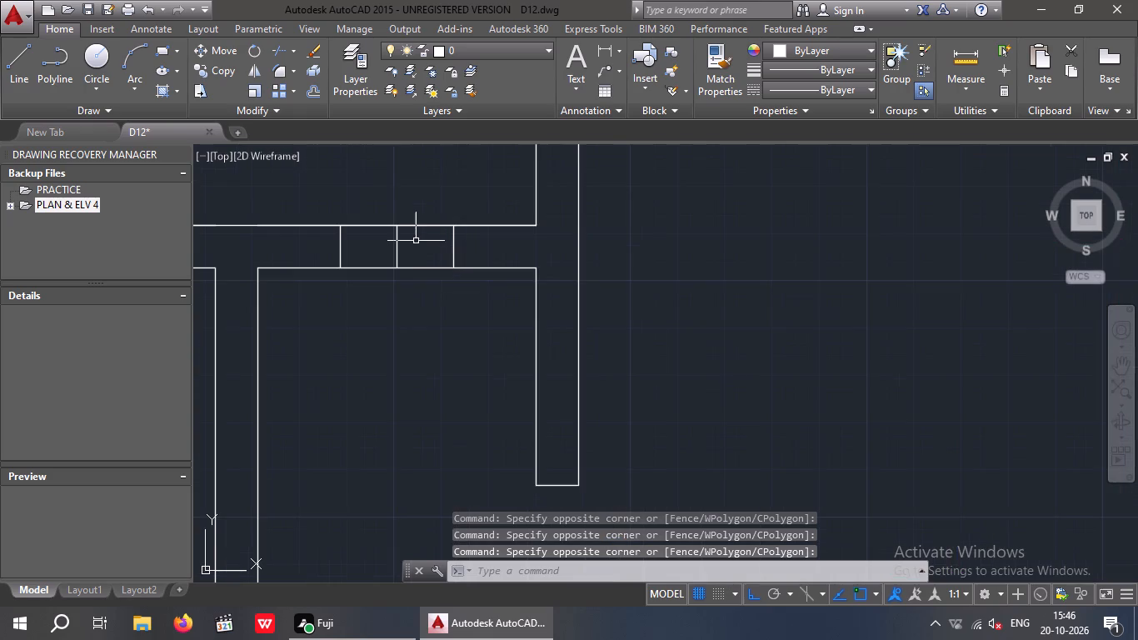
pyautogui.scroll(2, 405, 241)
pyautogui.moveTo(411, 240); pyautogui.dragTo(352, 265)
pyautogui.click(352, 265)
pyautogui.scroll(-3, 369, 257)
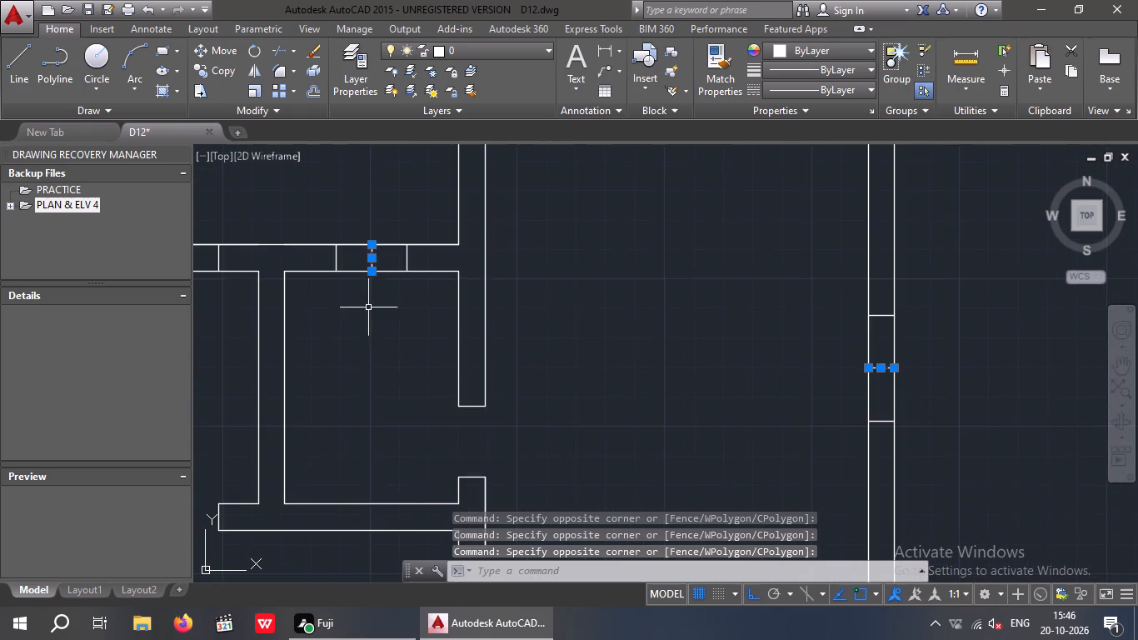
pyautogui.moveTo(368, 307); pyautogui.dragTo(602, 327, button='middle')
pyautogui.scroll(3, 407, 273)
pyautogui.moveTo(467, 267); pyautogui.dragTo(430, 286)
pyautogui.click(430, 286)
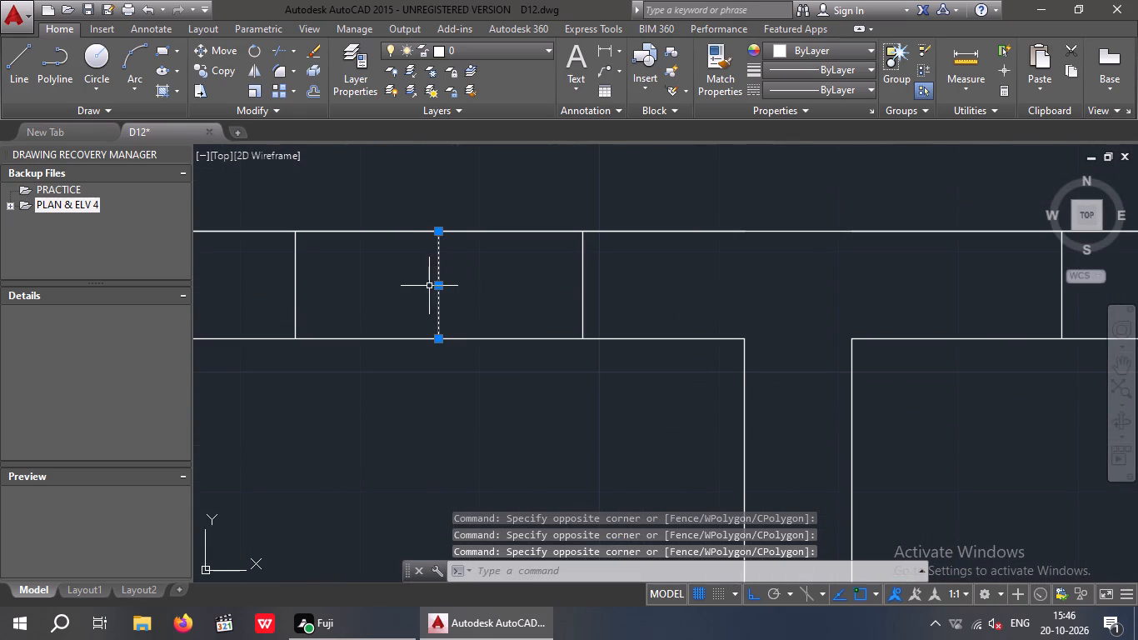
pyautogui.scroll(-4, 436, 277)
pyautogui.moveTo(421, 316); pyautogui.dragTo(681, 333, button='middle')
pyautogui.scroll(3, 507, 287)
pyautogui.moveTo(544, 302); pyautogui.dragTo(501, 326)
pyautogui.click(494, 326)
pyautogui.scroll(-3, 515, 312)
pyautogui.moveTo(487, 355); pyautogui.dragTo(721, 370, button='middle')
pyautogui.scroll(3, 569, 331)
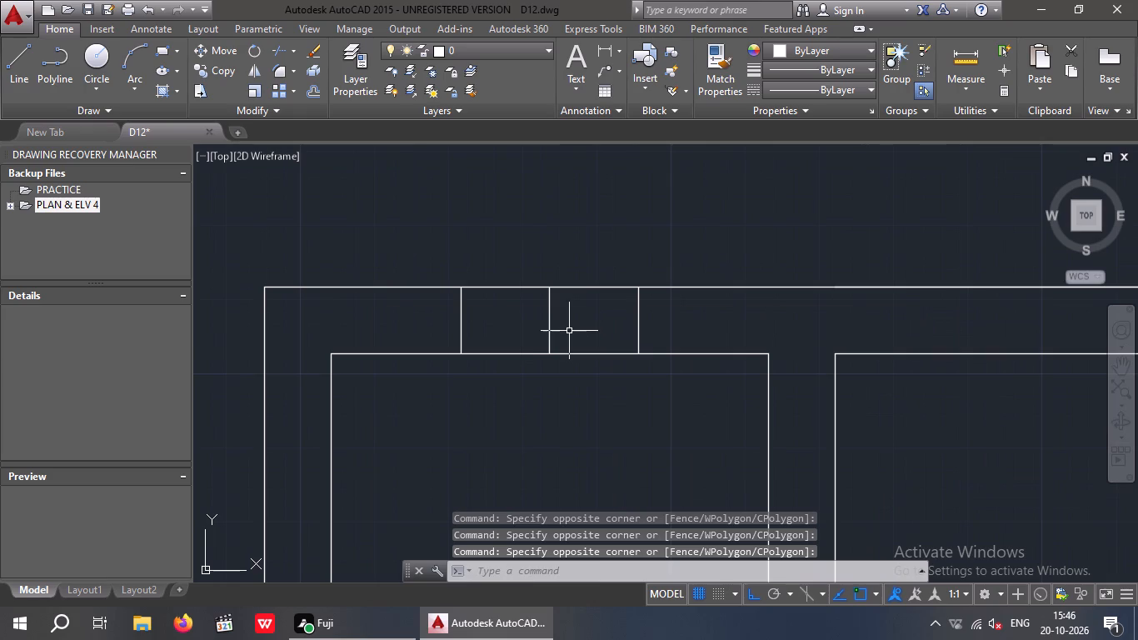
pyautogui.moveTo(570, 310); pyautogui.dragTo(530, 327)
pyautogui.click(527, 327)
pyautogui.scroll(-3, 547, 302)
pyautogui.moveTo(561, 367); pyautogui.dragTo(513, 263, button='middle')
pyautogui.scroll(-2, 515, 269)
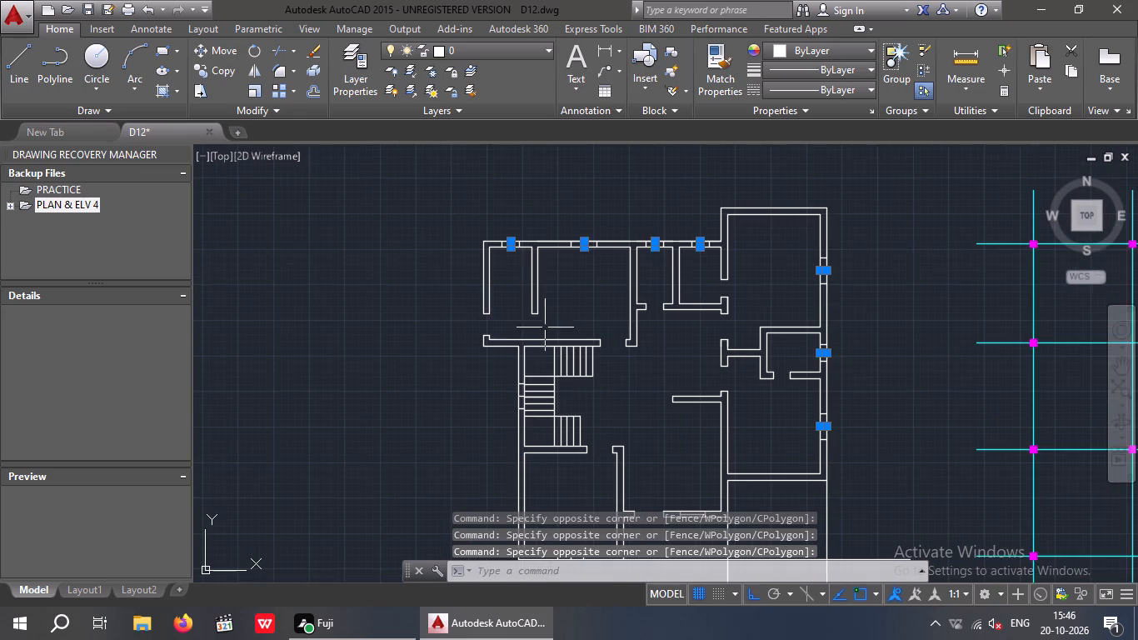
pyautogui.scroll(6, 519, 398)
pyautogui.moveTo(522, 412); pyautogui.dragTo(502, 396)
pyautogui.click(496, 344)
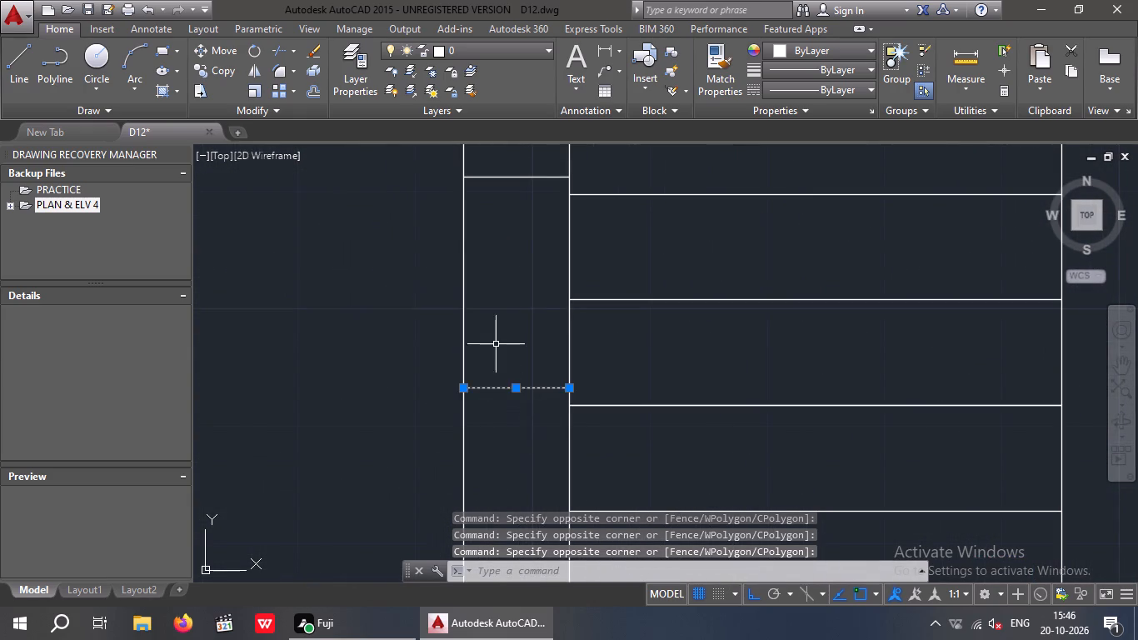
pyautogui.scroll(-4, 497, 343)
pyautogui.moveTo(476, 397); pyautogui.dragTo(469, 264, button='middle')
pyautogui.scroll(-2, 467, 265)
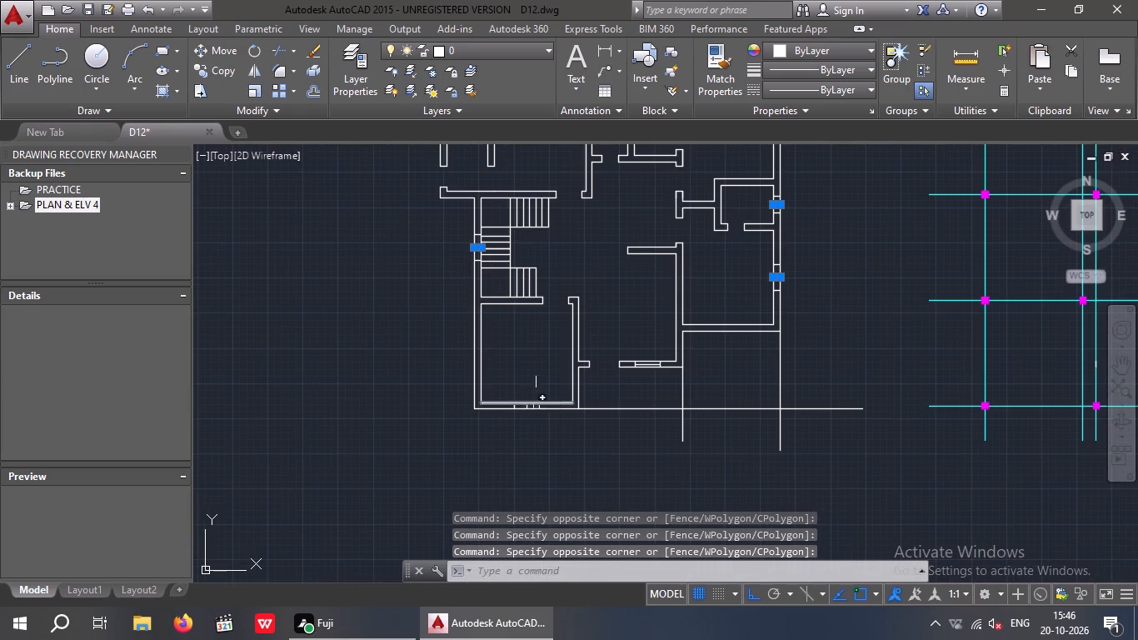
pyautogui.scroll(5, 533, 416)
pyautogui.moveTo(517, 367); pyautogui.dragTo(462, 380)
pyautogui.click(462, 380)
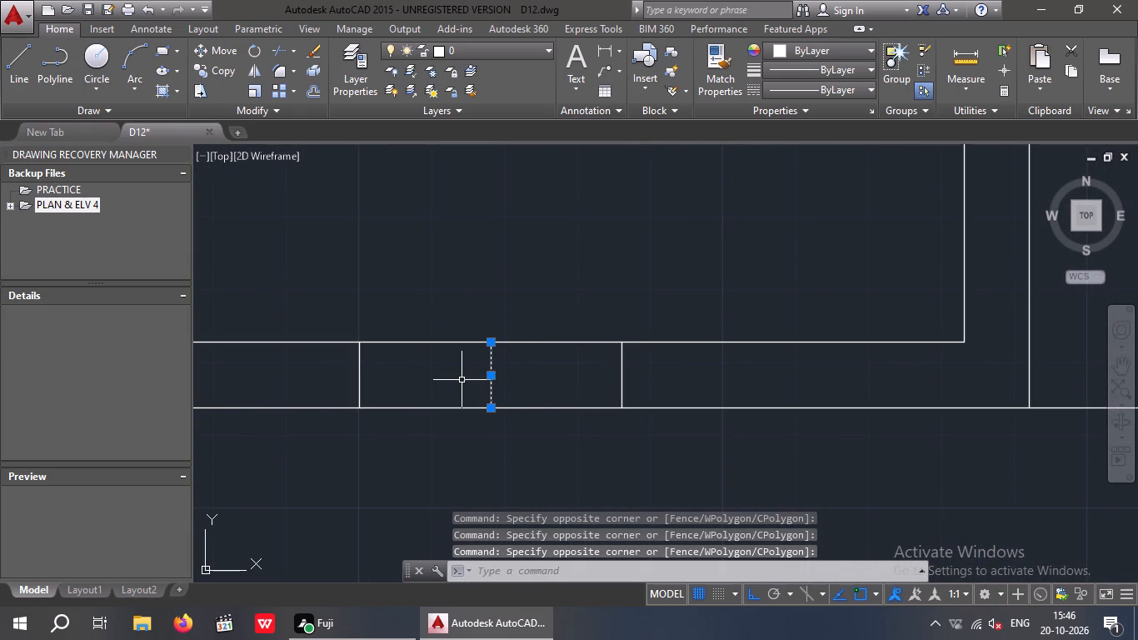
pyautogui.scroll(-5, 473, 375)
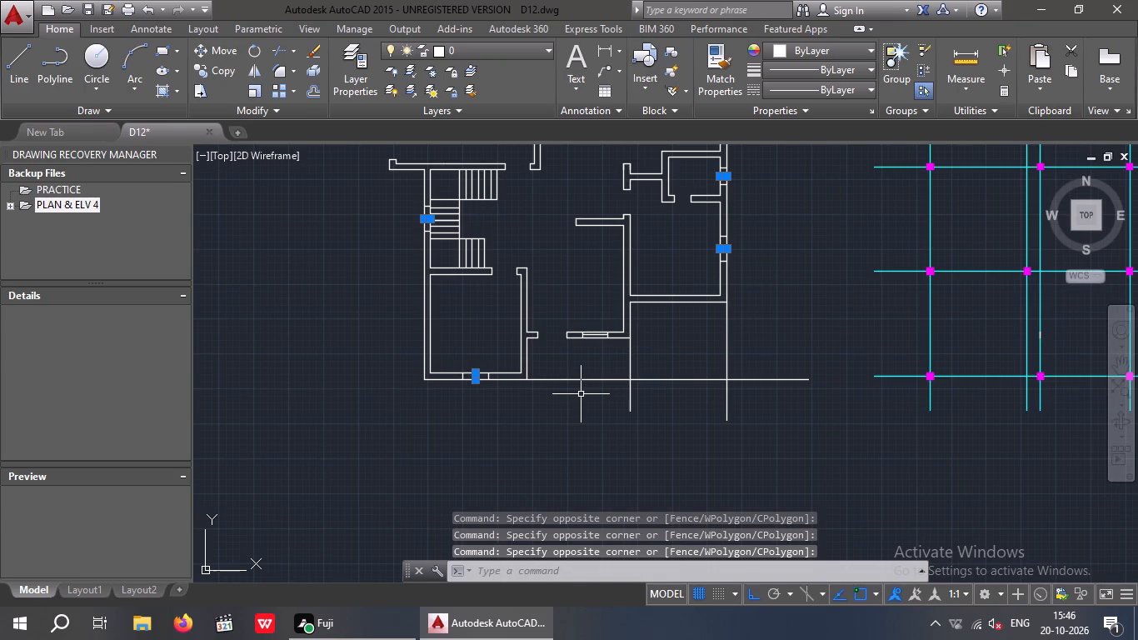
pyautogui.press('Delete')
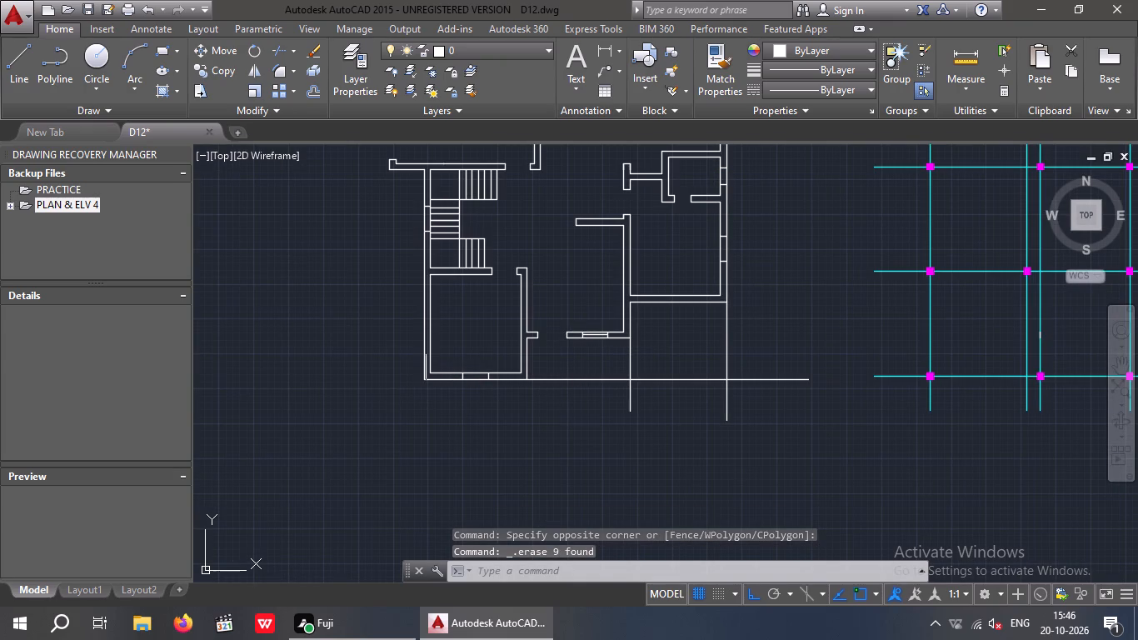
pyautogui.press('Escape')
pyautogui.press('Escape')
# Draw a horizontal centre line joining the midpoints of the two edge lines of the southwest room's south window.
pyautogui.press('l')
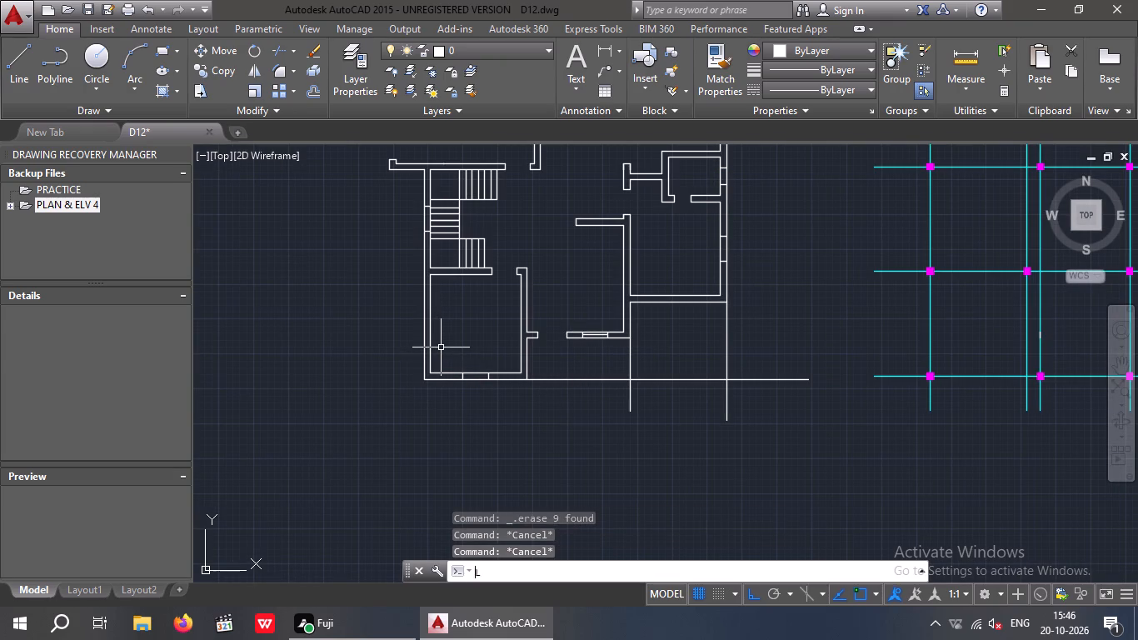
pyautogui.press('space')
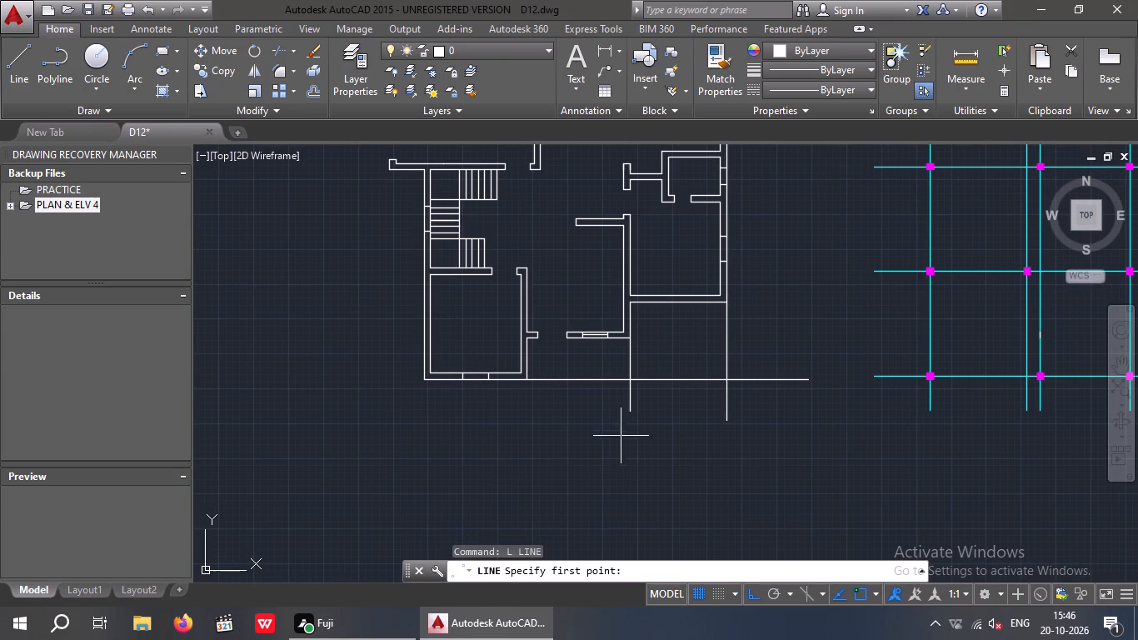
pyautogui.scroll(4, 472, 391)
pyautogui.scroll(2, 405, 310)
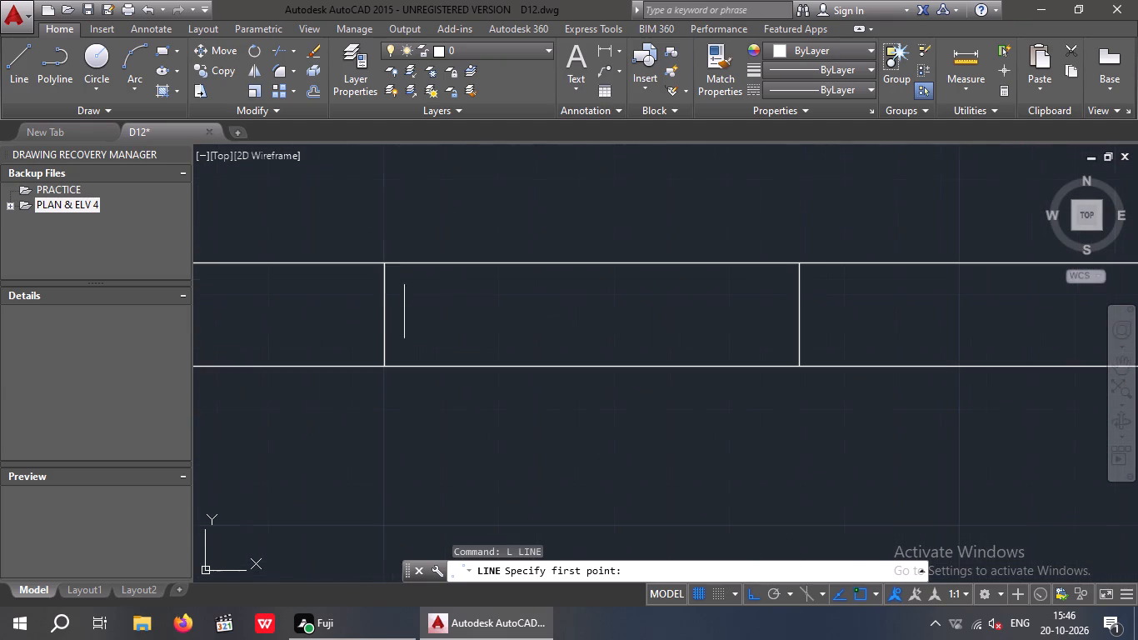
pyautogui.click(387, 312)
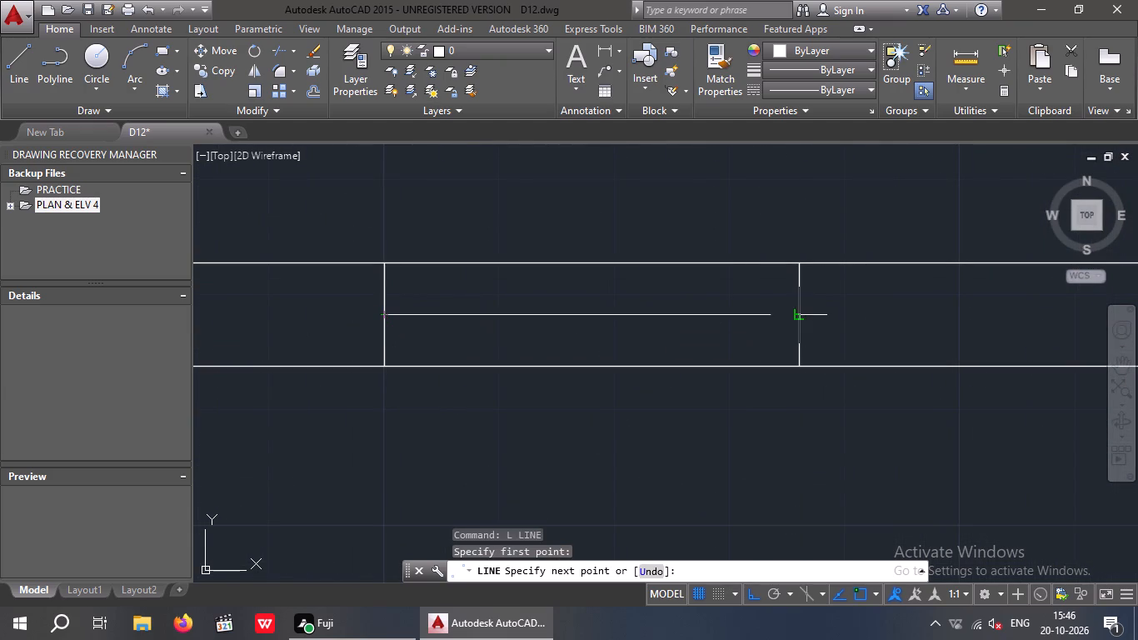
pyautogui.click(803, 316)
pyautogui.press('space')
# Draw a vertical centre line between the edge-line midpoints of the west wall window beside the stairs.
pyautogui.scroll(-4, 686, 368)
pyautogui.scroll(-1, 700, 301)
pyautogui.moveTo(699, 301); pyautogui.dragTo(655, 436, button='middle')
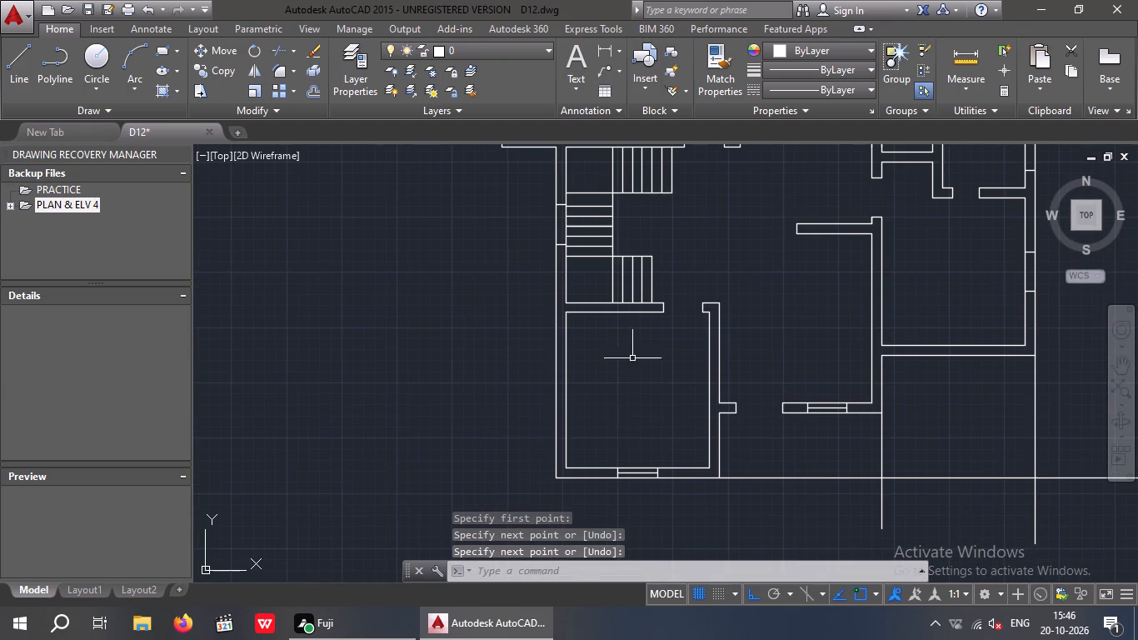
pyautogui.moveTo(585, 267); pyautogui.dragTo(568, 371, button='middle')
pyautogui.press('space')
pyautogui.scroll(3, 542, 322)
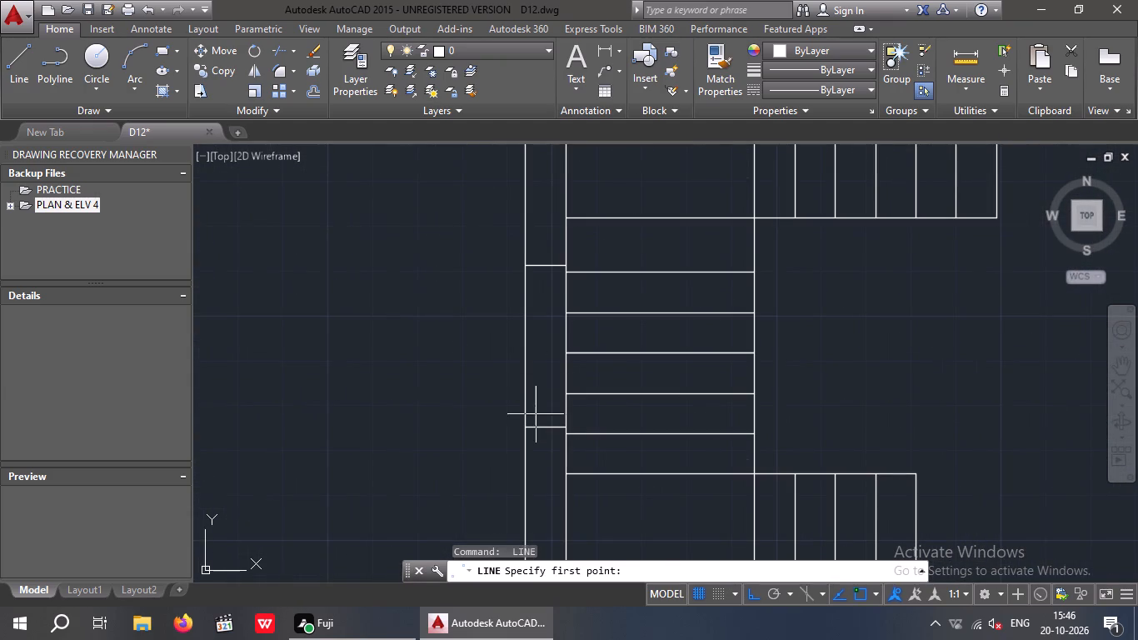
pyautogui.moveTo(544, 424); pyautogui.dragTo(550, 386)
pyautogui.click(546, 261)
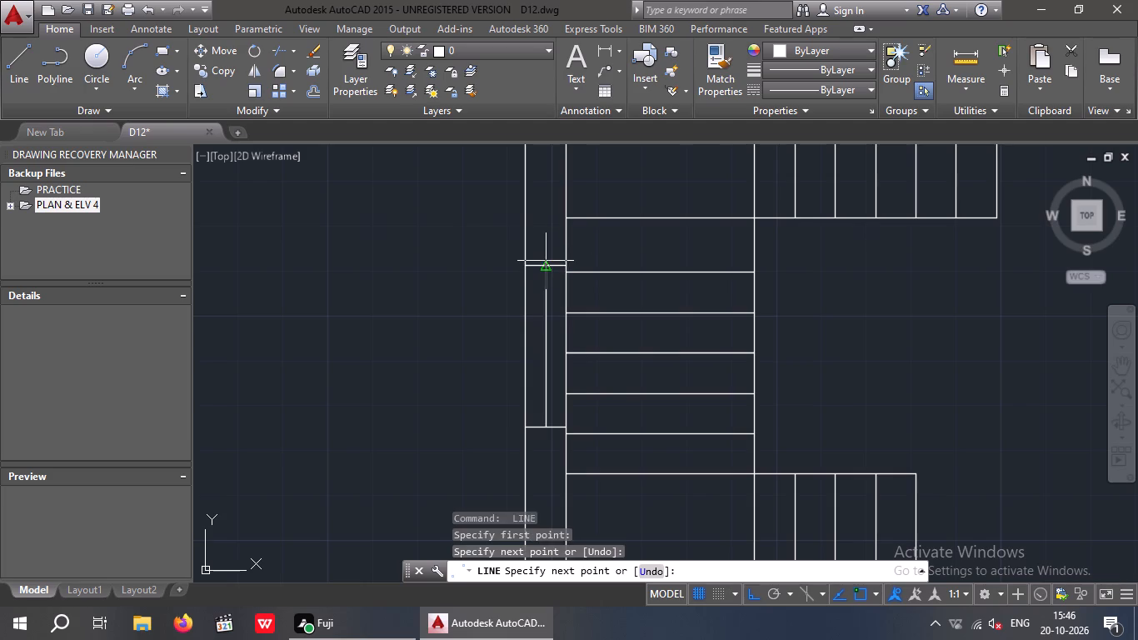
pyautogui.press('space')
# Draw a horizontal centre line between the edge-line midpoints of the north wall's westernmost window, near the northwest corner.
pyautogui.scroll(-3, 527, 308)
pyautogui.moveTo(506, 318); pyautogui.dragTo(482, 505, button='middle')
pyautogui.scroll(3, 478, 268)
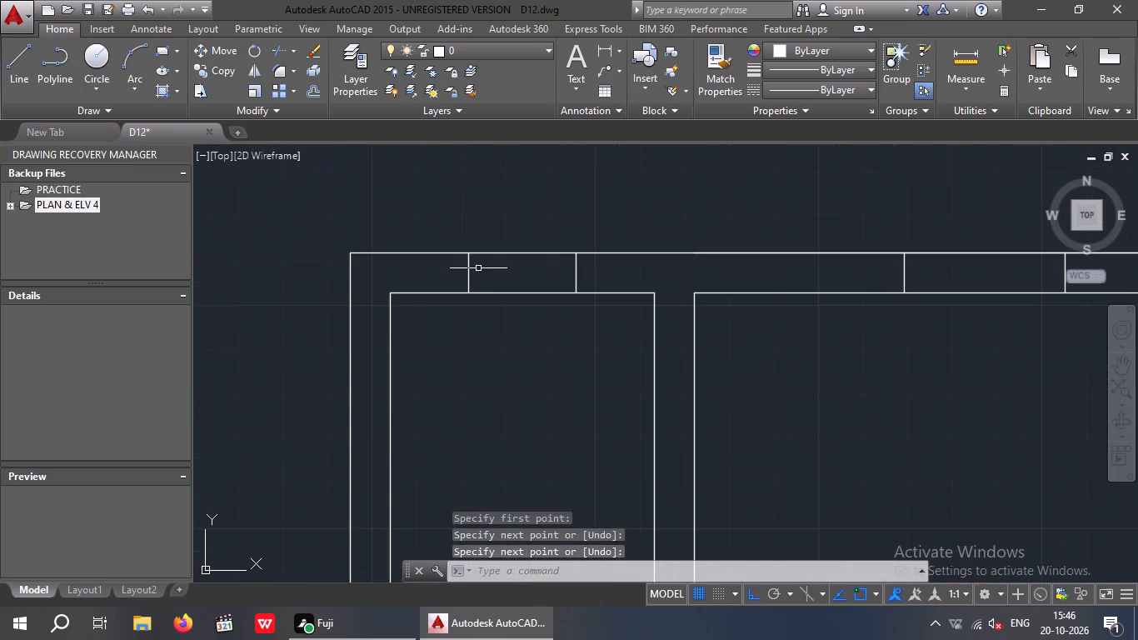
pyautogui.press('space')
pyautogui.moveTo(472, 269); pyautogui.dragTo(509, 270)
pyautogui.click(576, 271)
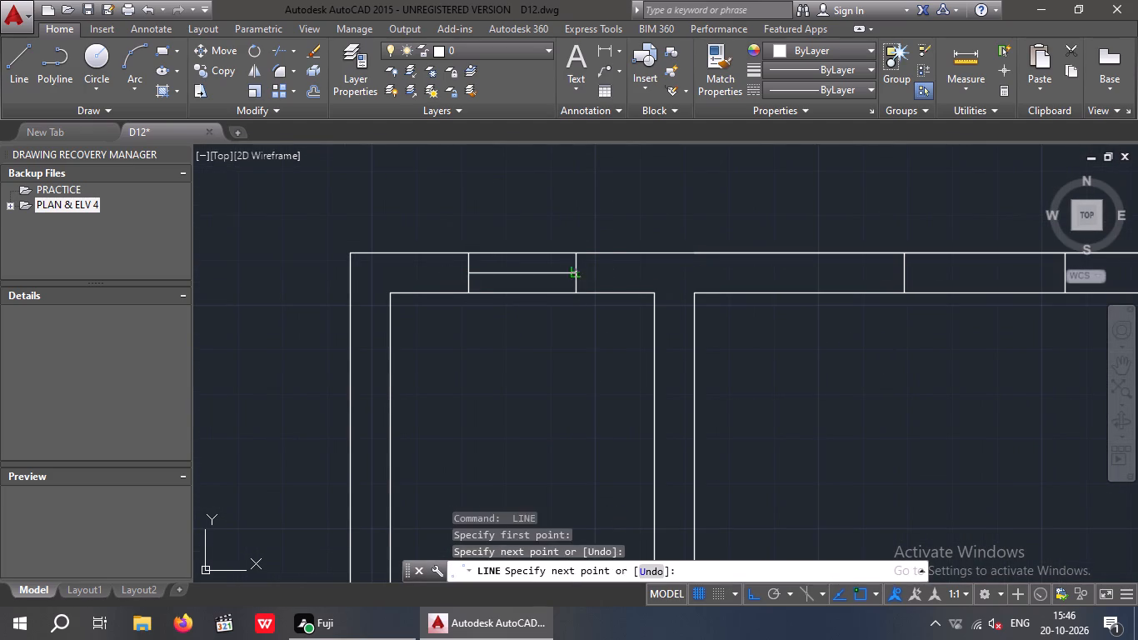
pyautogui.press('space')
# Draw a horizontal centre line between the edge-line midpoints of the wide window, second from the west in the north wall.
pyautogui.moveTo(564, 345); pyautogui.dragTo(250, 408, button='middle')
pyautogui.press('space')
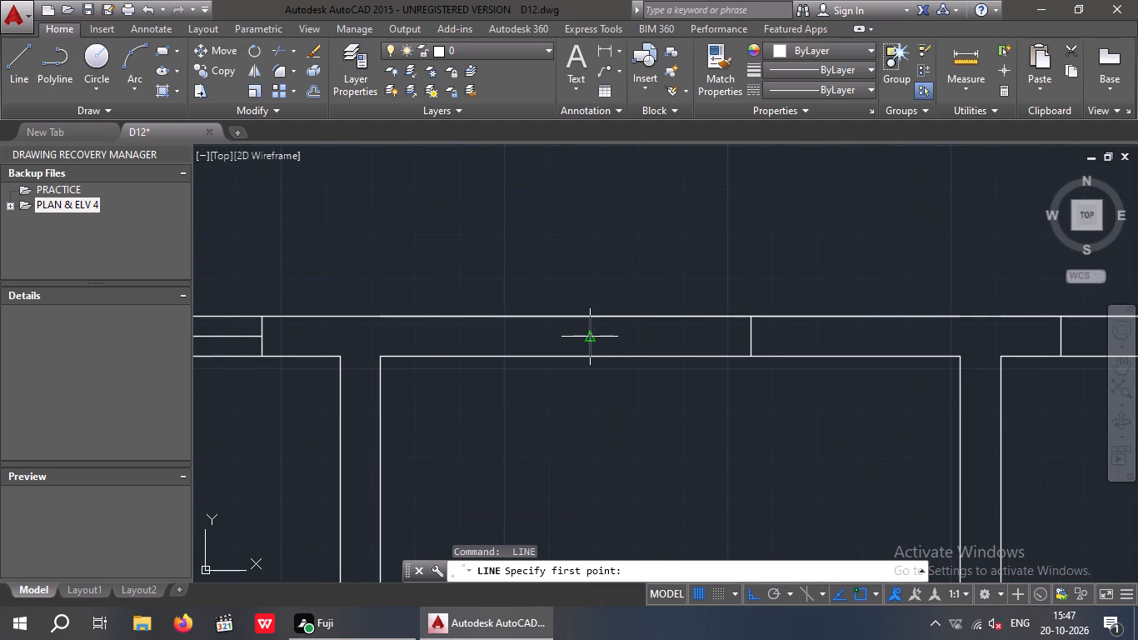
pyautogui.moveTo(592, 332); pyautogui.dragTo(610, 334)
pyautogui.click(754, 332)
pyautogui.scroll(-2, 746, 365)
pyautogui.moveTo(757, 399); pyautogui.dragTo(457, 402, button='middle')
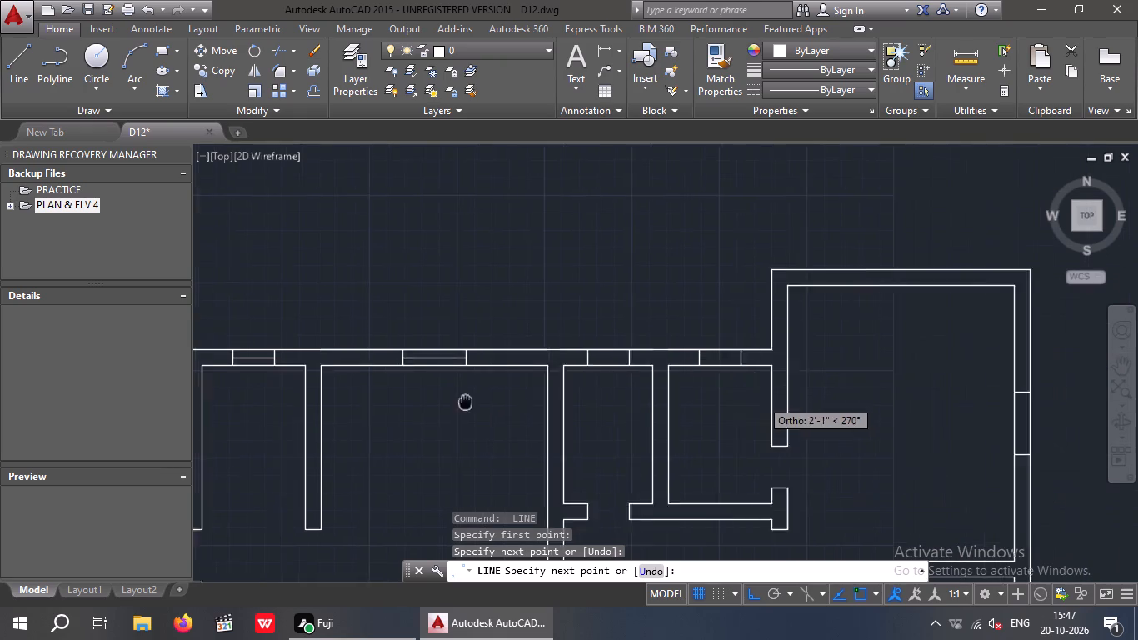
pyautogui.moveTo(457, 402); pyautogui.dragTo(442, 402, button='middle')
pyautogui.press('space')
# Draw a horizontal centre line between the edge-line midpoints of the third window from the west in the north wall.
pyautogui.press('space')
pyautogui.scroll(2, 563, 357)
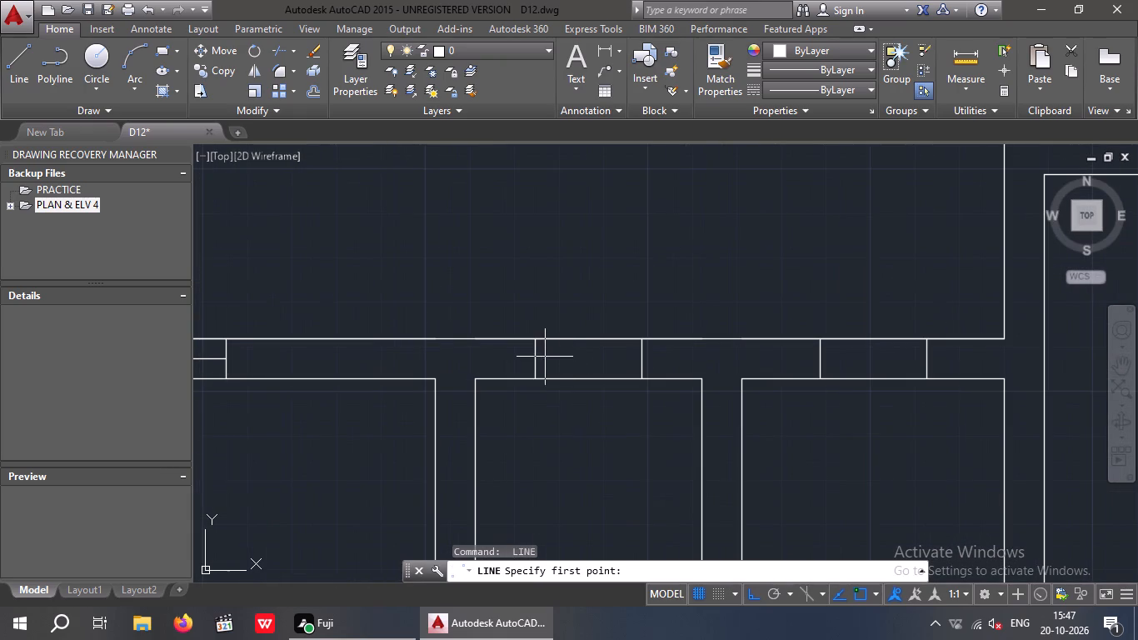
pyautogui.click(533, 357)
pyautogui.click(637, 357)
pyautogui.press('space')
# Draw a horizontal centre line between the edge-line midpoints of the north wall's fourth window, just west of the projecting northeast room.
pyautogui.moveTo(599, 407); pyautogui.dragTo(531, 417, button='middle')
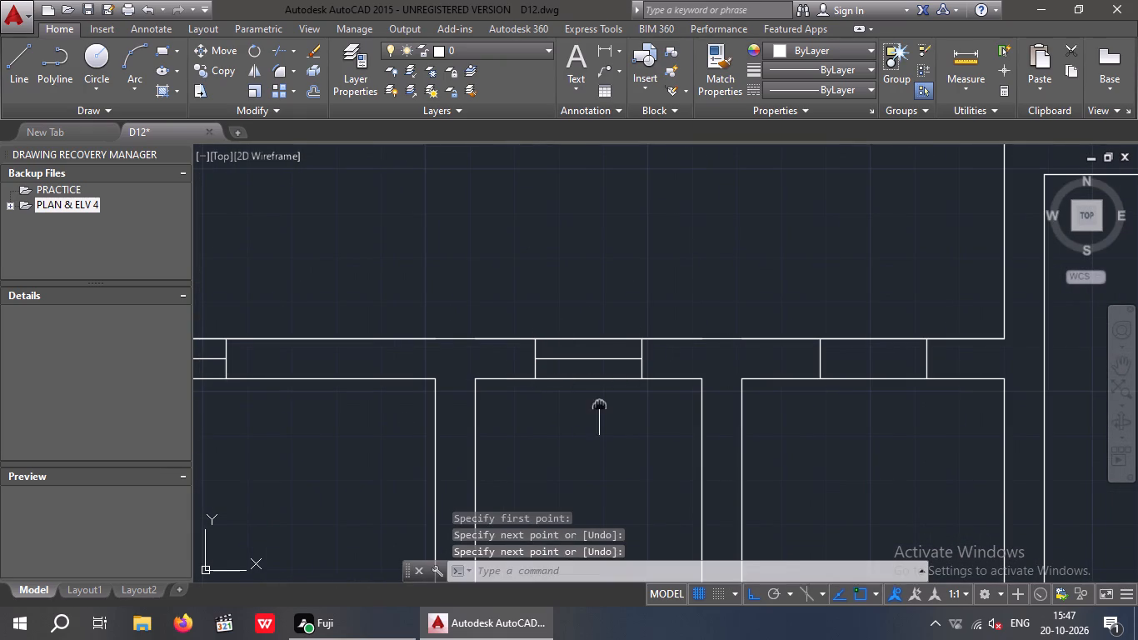
pyautogui.moveTo(531, 417); pyautogui.dragTo(339, 420, button='middle')
pyautogui.press('space')
pyautogui.scroll(3, 574, 369)
pyautogui.press('space')
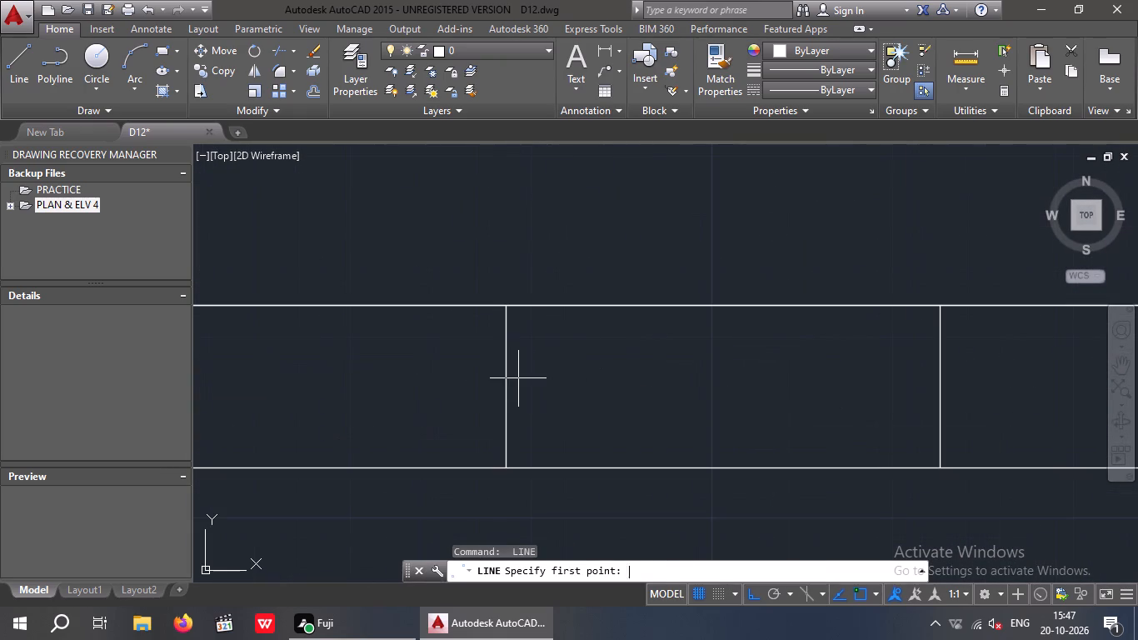
pyautogui.scroll(-4, 507, 377)
pyautogui.press('space')
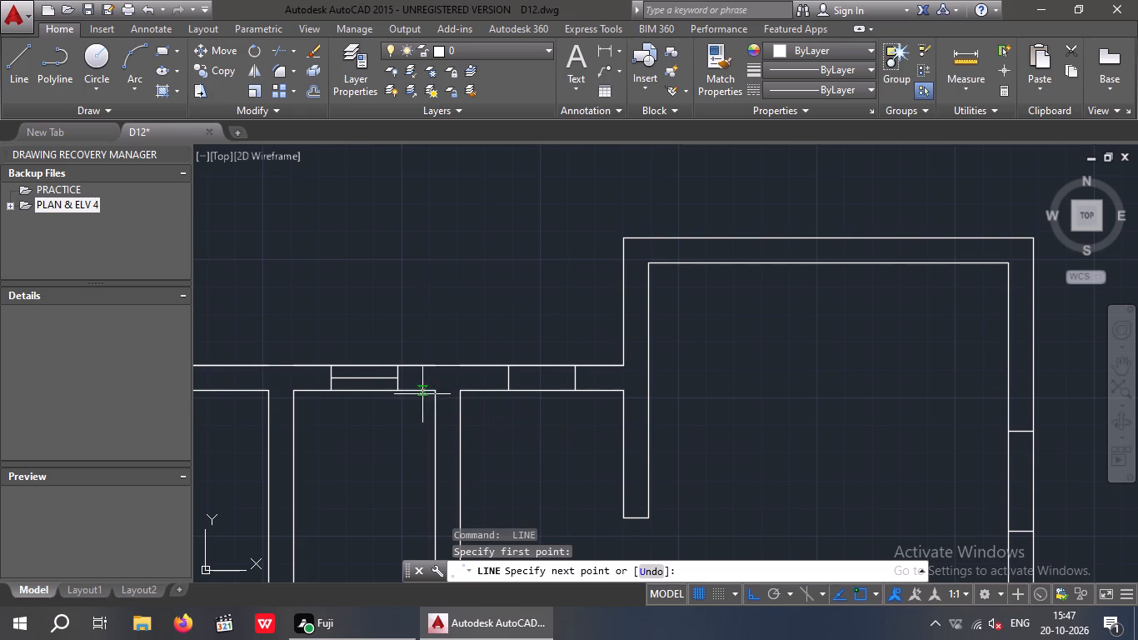
pyautogui.press('space')
pyautogui.click(507, 376)
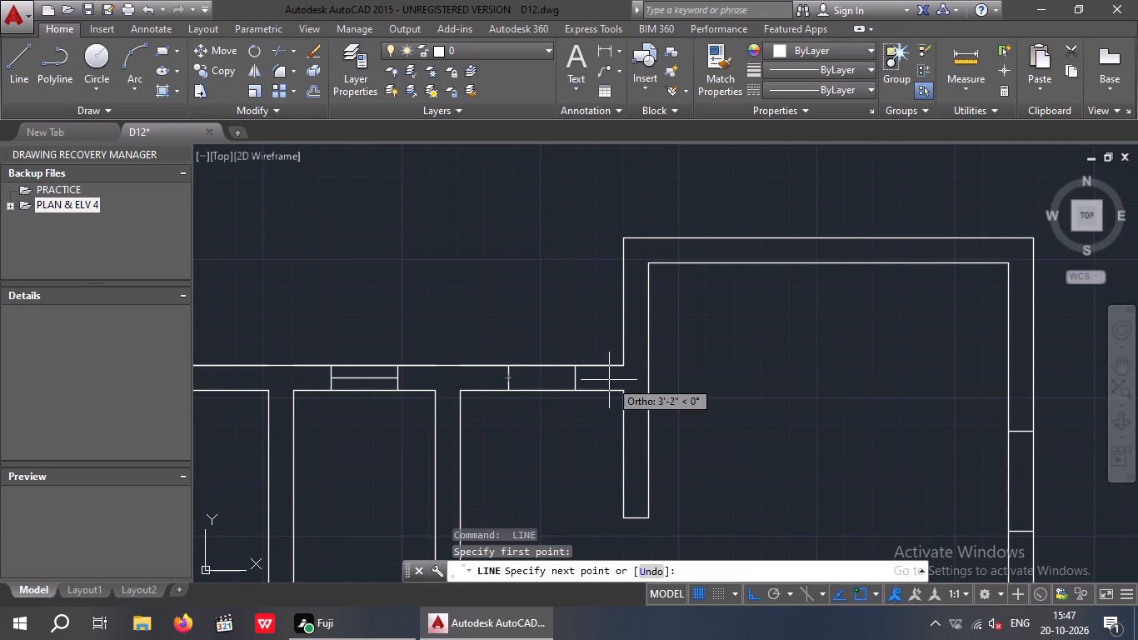
pyautogui.click(576, 375)
pyautogui.scroll(-2, 593, 369)
pyautogui.press('space')
# Draw a vertical centre line between the edge-line midpoints of the northeast room's east window.
pyautogui.moveTo(575, 415); pyautogui.dragTo(486, 340, button='middle')
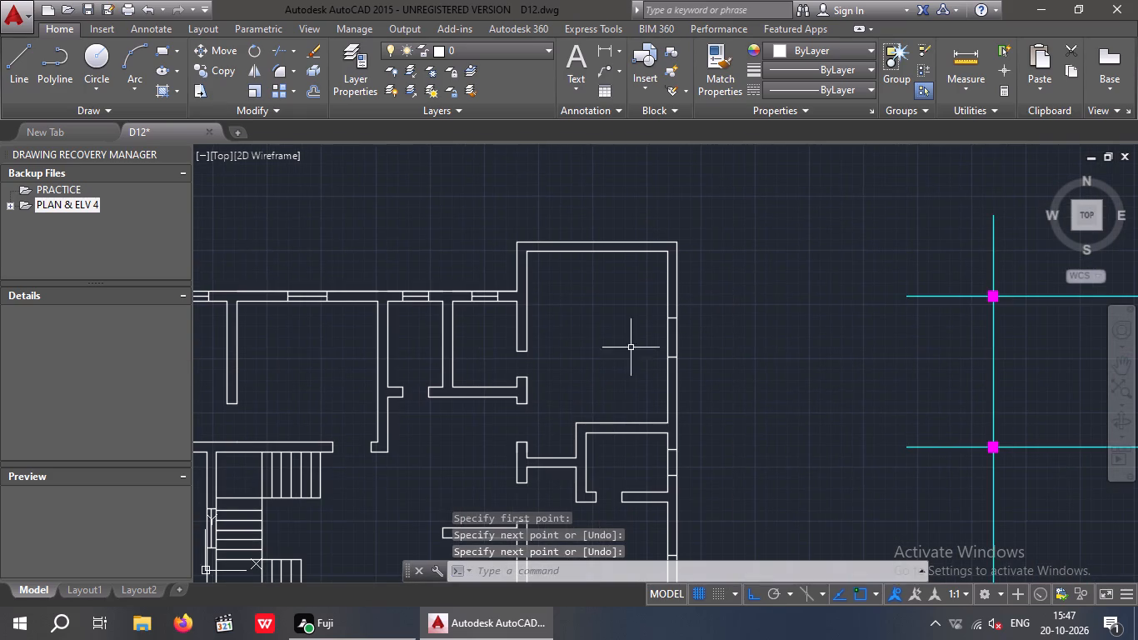
pyautogui.press('space')
pyautogui.scroll(3, 672, 320)
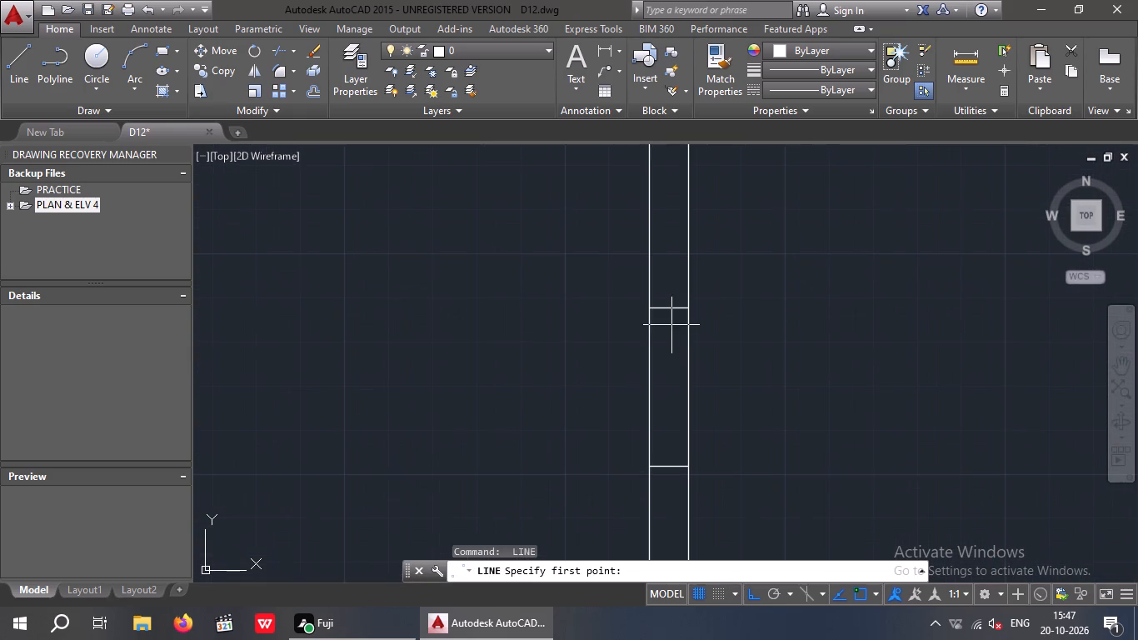
pyautogui.moveTo(668, 309); pyautogui.dragTo(669, 317)
pyautogui.click(666, 463)
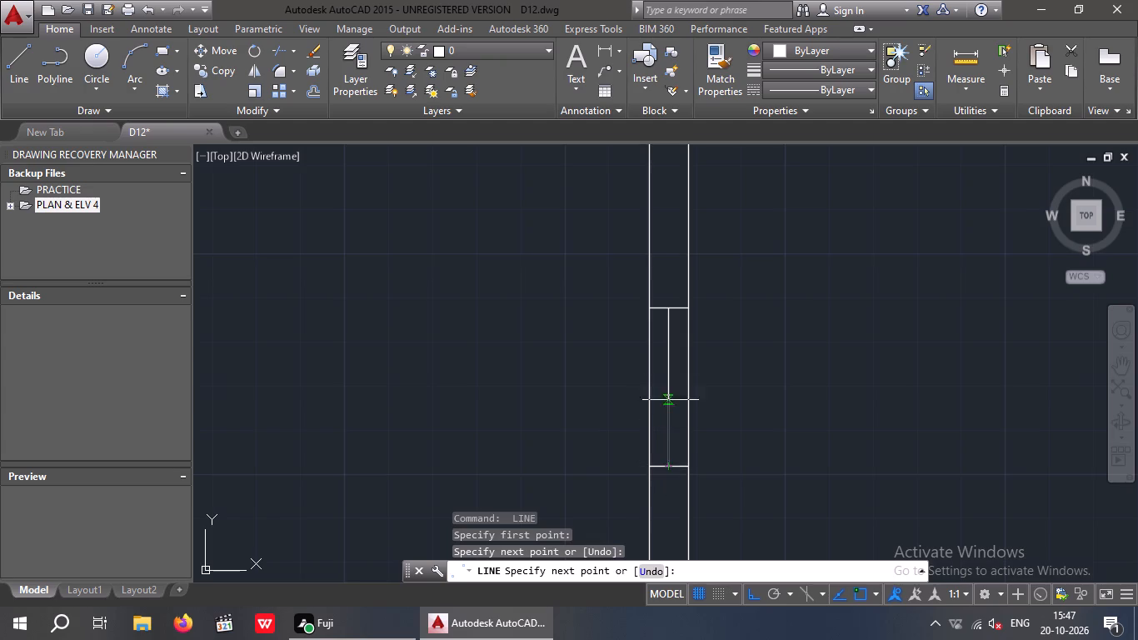
pyautogui.scroll(-2, 673, 369)
pyautogui.press('space')
# Draw a vertical centre line between the edge-line midpoints of the east window in the small room below the northeast room.
pyautogui.moveTo(766, 389); pyautogui.dragTo(712, 206, button='middle')
pyautogui.scroll(-1, 712, 206)
pyautogui.scroll(2, 658, 304)
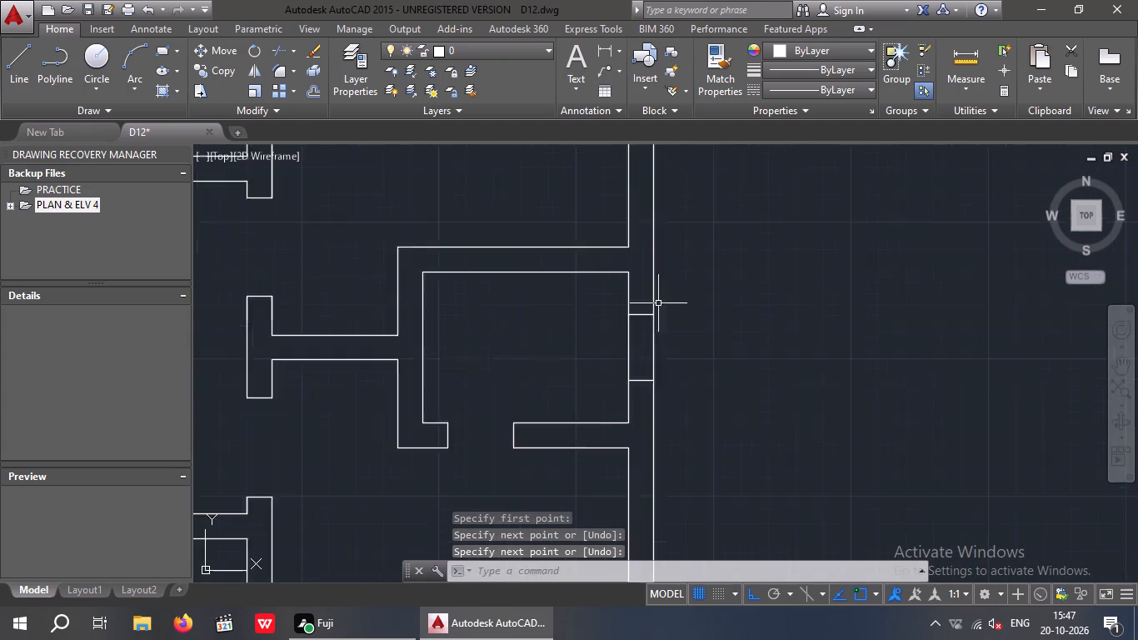
pyautogui.scroll(1, 658, 303)
pyautogui.press('space')
pyautogui.moveTo(631, 321); pyautogui.dragTo(633, 335)
pyautogui.click(631, 428)
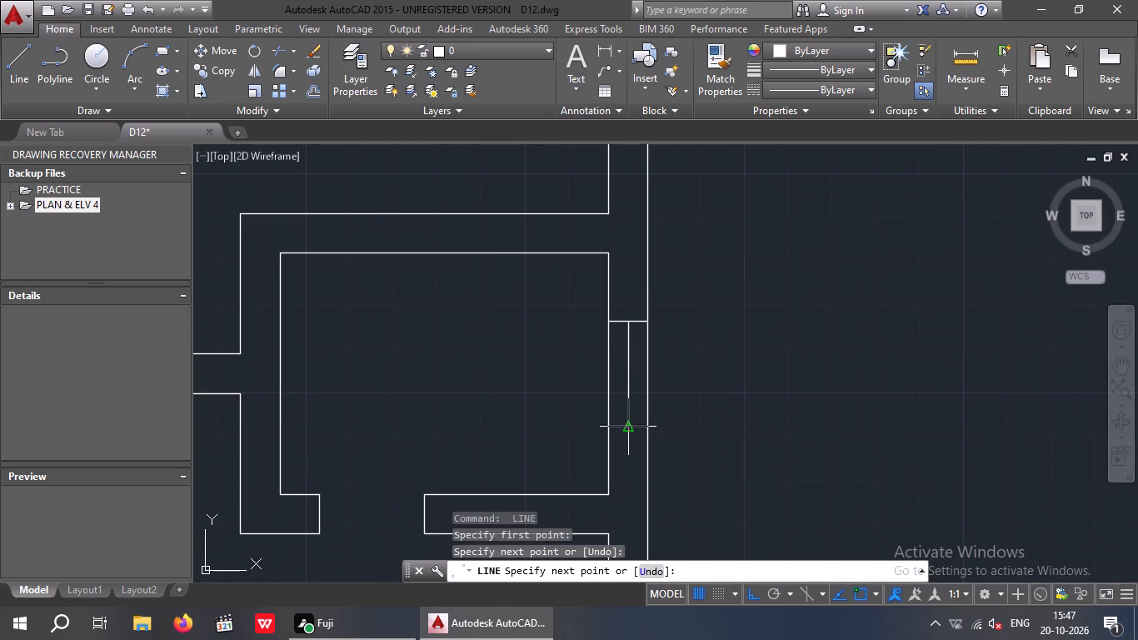
pyautogui.press('space')
# Draw a vertical centre line between the edge-line midpoints of the southernmost window in the east wall.
pyautogui.scroll(-1, 732, 342)
pyautogui.moveTo(733, 342); pyautogui.dragTo(689, 206, button='middle')
pyautogui.scroll(-2, 694, 241)
pyautogui.scroll(2, 676, 347)
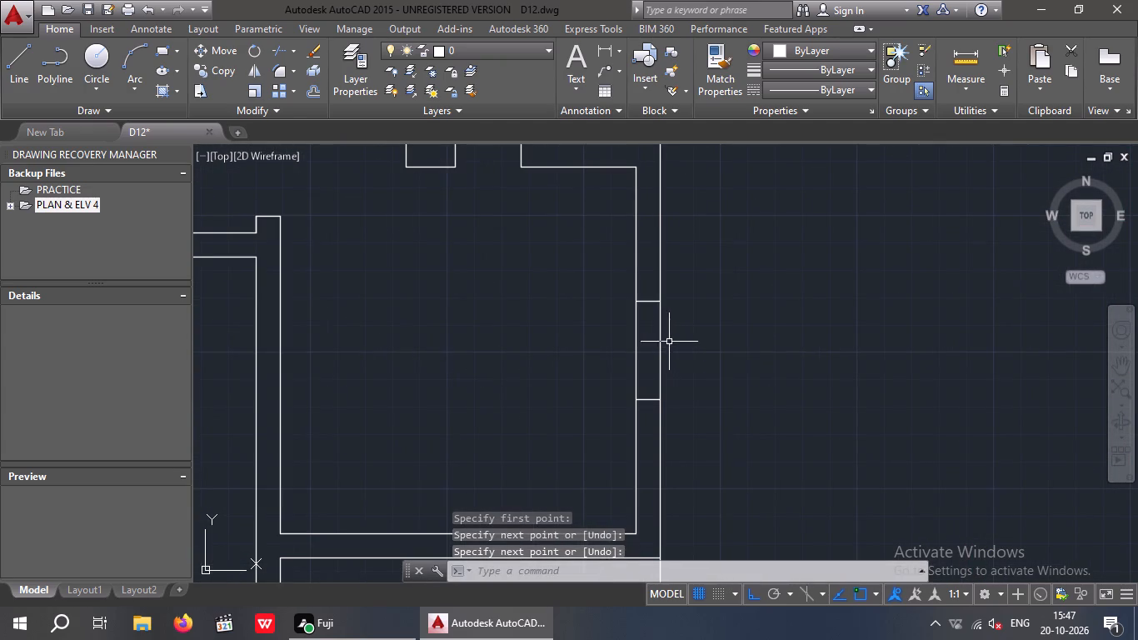
pyautogui.press('space')
pyautogui.moveTo(647, 297); pyautogui.dragTo(651, 327)
pyautogui.click(649, 399)
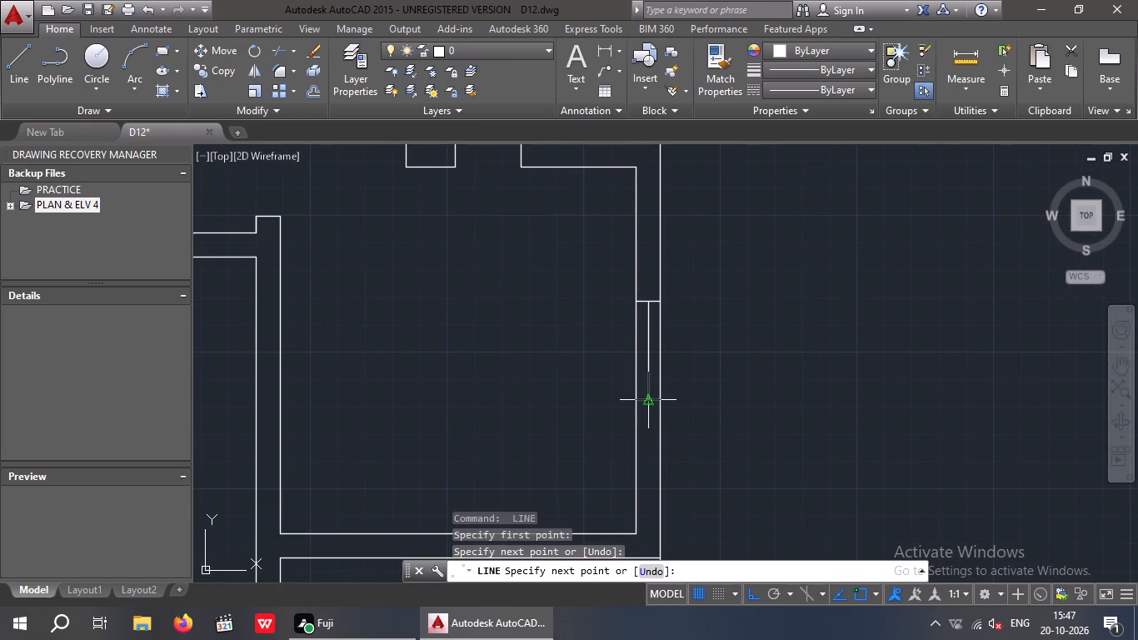
pyautogui.press('space')
pyautogui.moveTo(776, 314); pyautogui.dragTo(771, 234, button='middle')
pyautogui.scroll(-2, 775, 240)
pyautogui.moveTo(776, 330); pyautogui.dragTo(766, 379, button='middle')
pyautogui.press('Escape')
pyautogui.press('Escape')
# Offset both edge lines of the hall's south window outward by 3".
pyautogui.press('o')
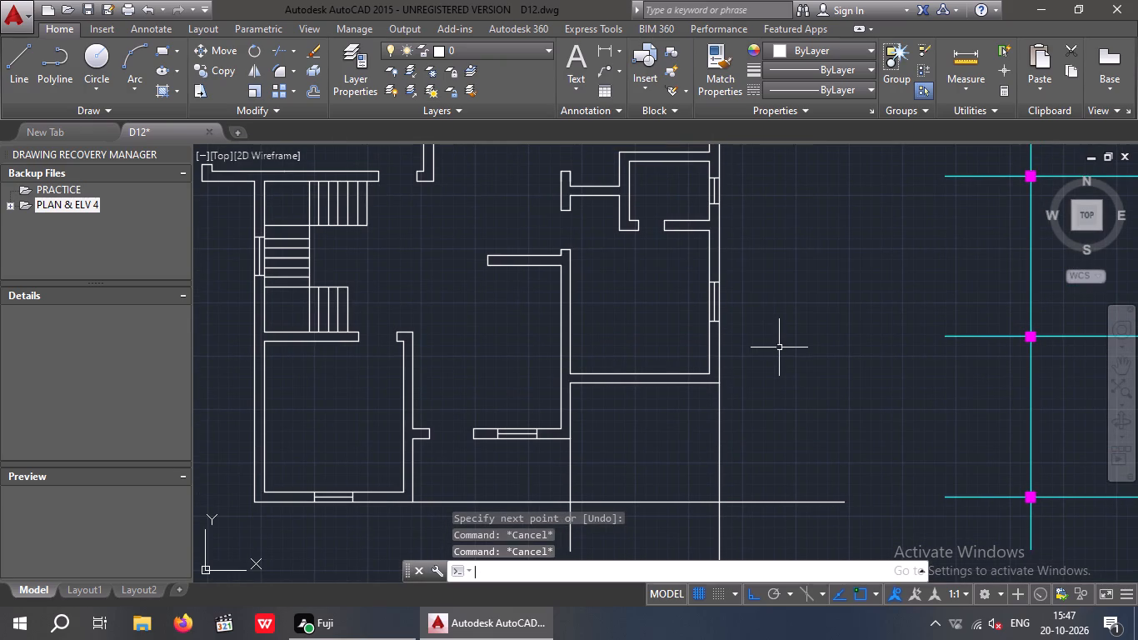
pyautogui.press('Return')
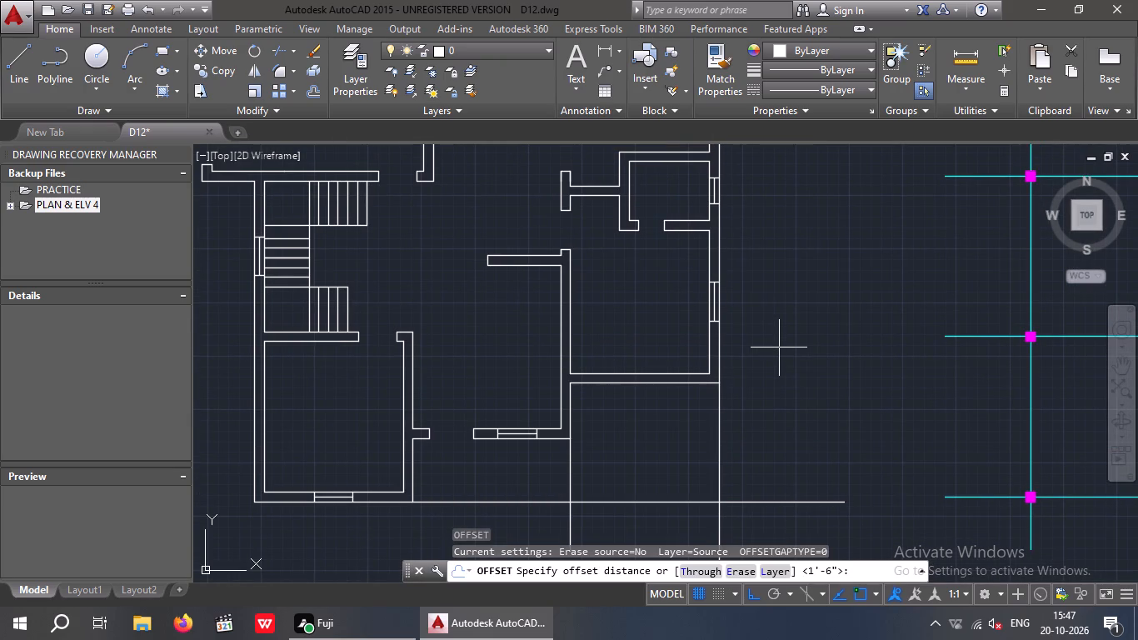
pyautogui.press('3')
pyautogui.hotkey('shift', '"')
pyautogui.press('Return')
pyautogui.scroll(3, 537, 448)
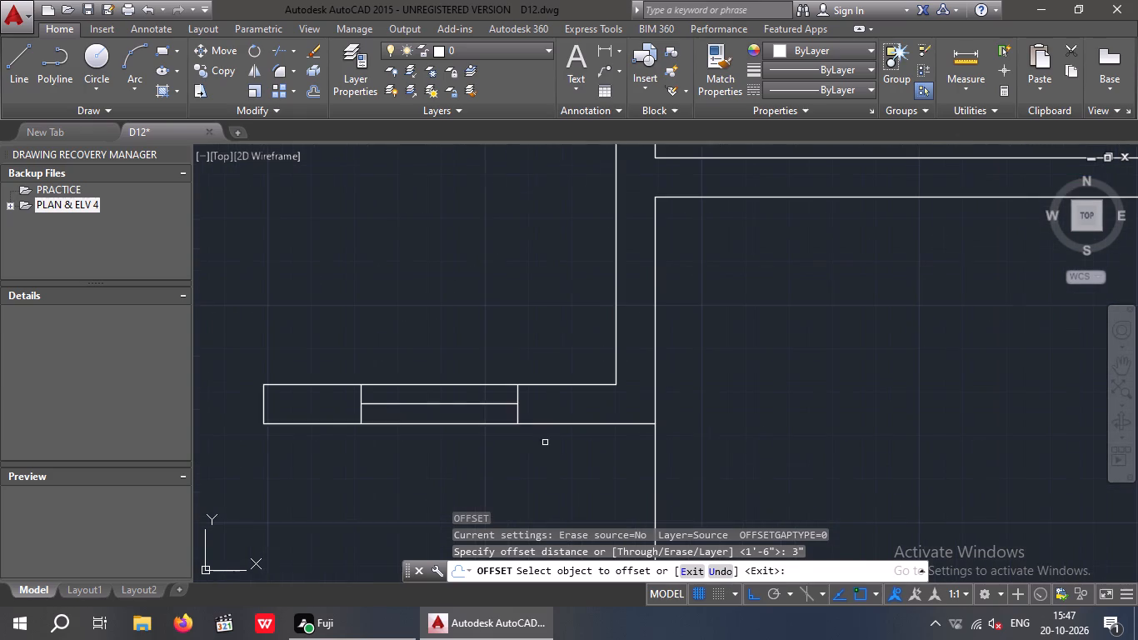
pyautogui.scroll(2, 513, 413)
pyautogui.moveTo(522, 415); pyautogui.dragTo(542, 416)
pyautogui.click(629, 408)
pyautogui.scroll(-2, 616, 393)
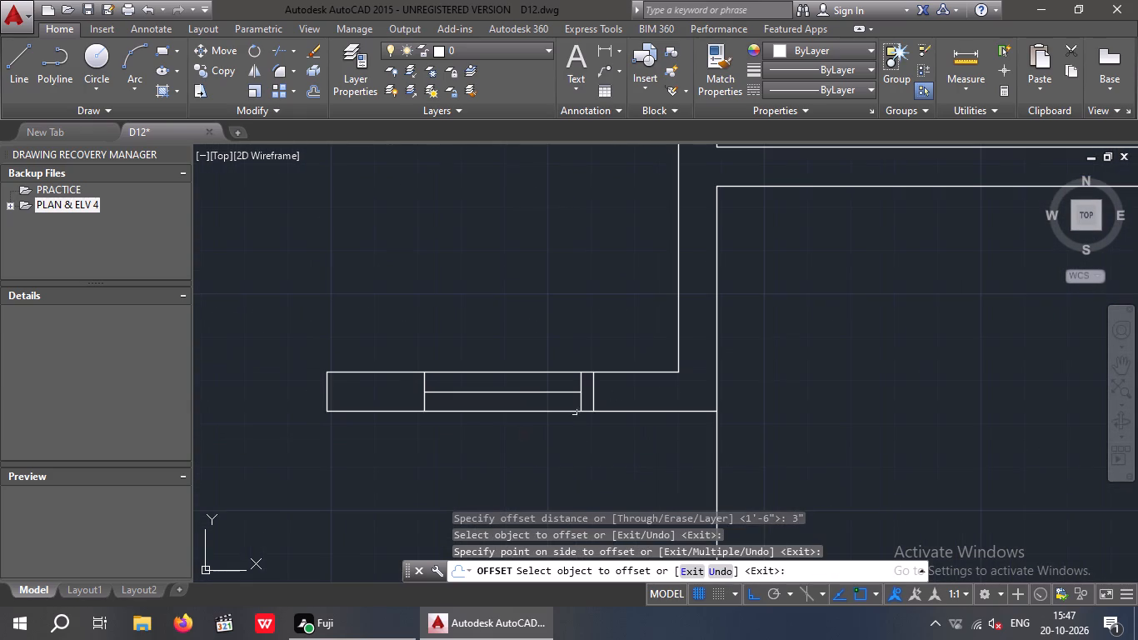
pyautogui.moveTo(423, 400); pyautogui.dragTo(409, 404)
pyautogui.click(402, 405)
# Offset both edge lines of the southwest room's south window outward by 3".
pyautogui.scroll(-3, 403, 382)
pyautogui.moveTo(397, 421); pyautogui.dragTo(631, 421, button='middle')
pyautogui.scroll(4, 497, 472)
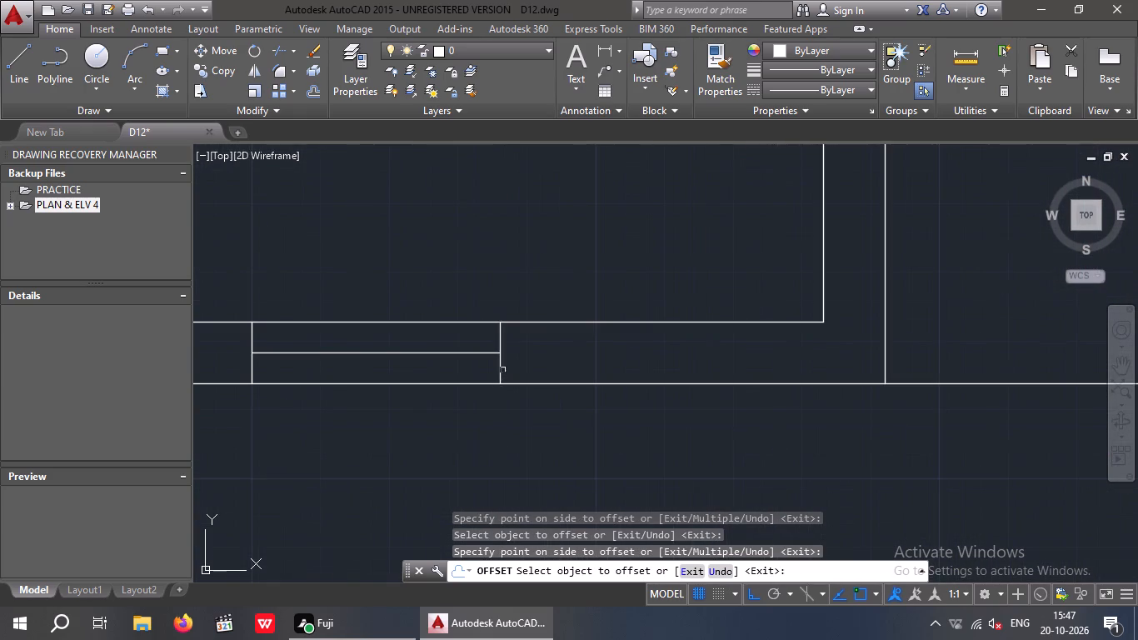
pyautogui.scroll(1, 502, 370)
pyautogui.moveTo(497, 369); pyautogui.dragTo(506, 373)
pyautogui.click(568, 377)
pyautogui.scroll(-2, 576, 371)
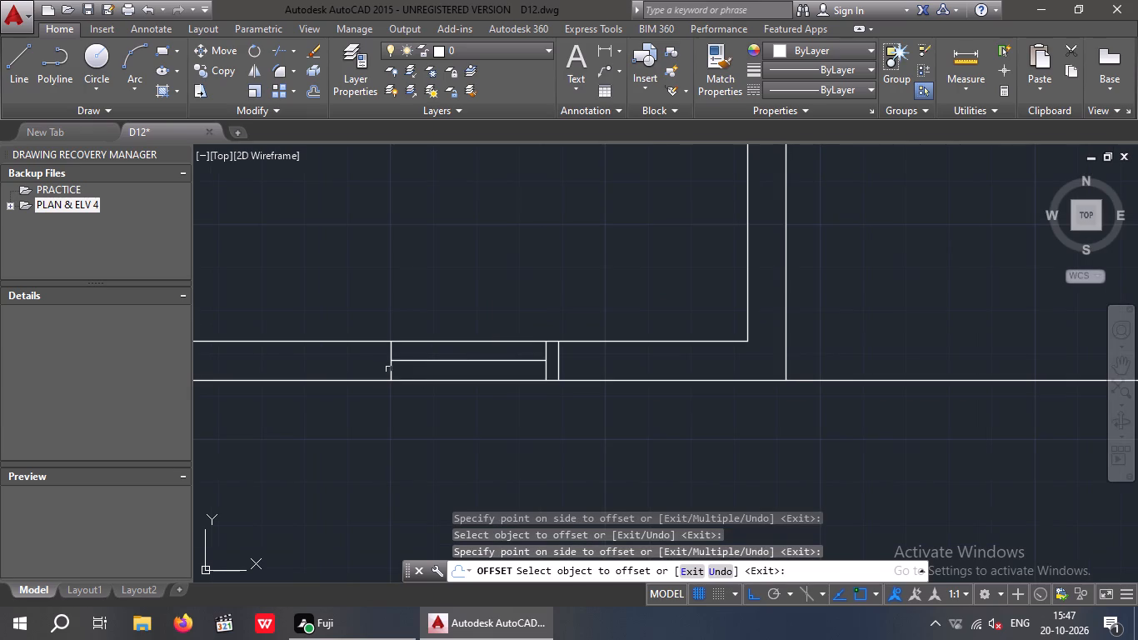
pyautogui.click(391, 368)
pyautogui.click(358, 377)
# Offset the upper and lower edge lines of the east wall's southernmost window outward by 3".
pyautogui.scroll(-3, 360, 383)
pyautogui.moveTo(394, 417); pyautogui.dragTo(402, 484, button='middle')
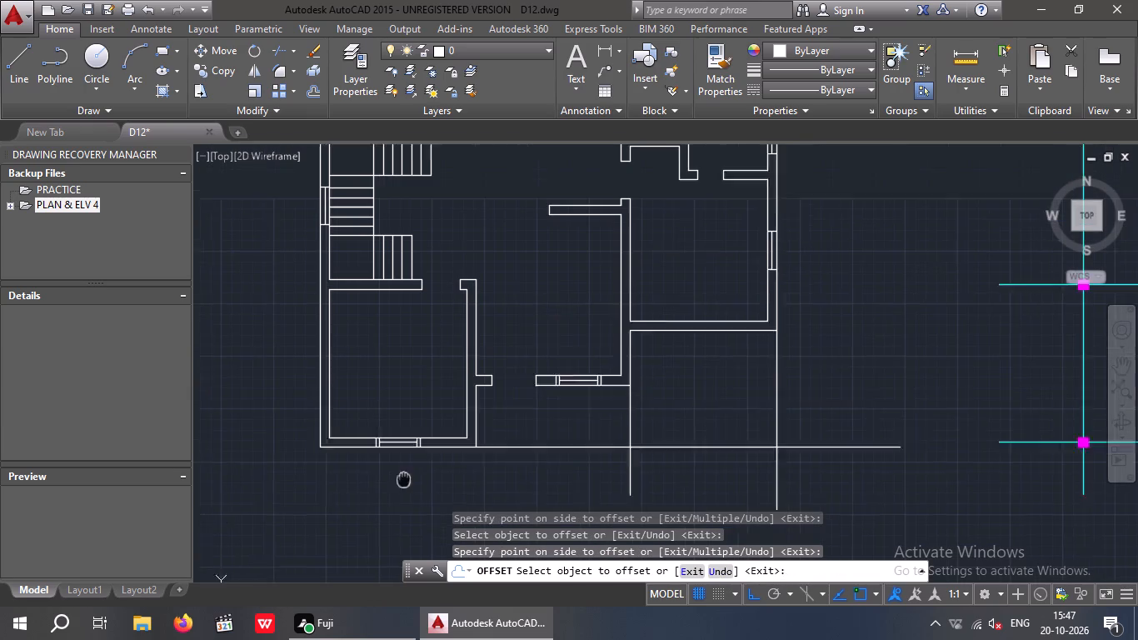
pyautogui.moveTo(402, 484); pyautogui.dragTo(399, 508, button='middle')
pyautogui.moveTo(815, 332); pyautogui.dragTo(753, 465, button='middle')
pyautogui.scroll(4, 713, 401)
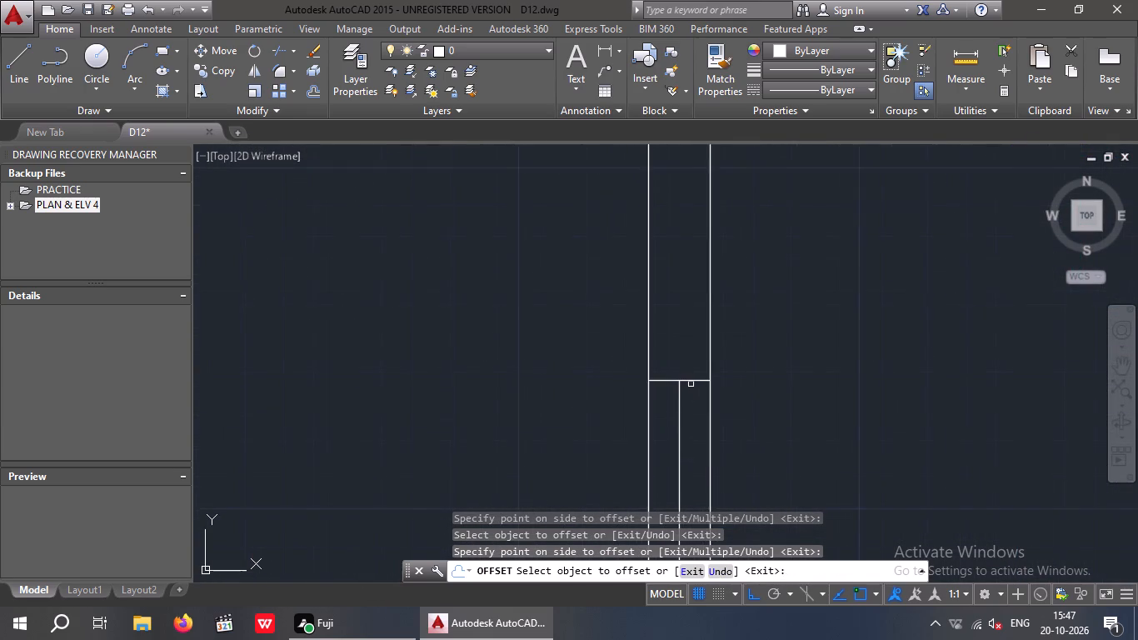
pyautogui.scroll(1, 691, 384)
pyautogui.click(695, 379)
pyautogui.click(699, 329)
pyautogui.scroll(-3, 702, 322)
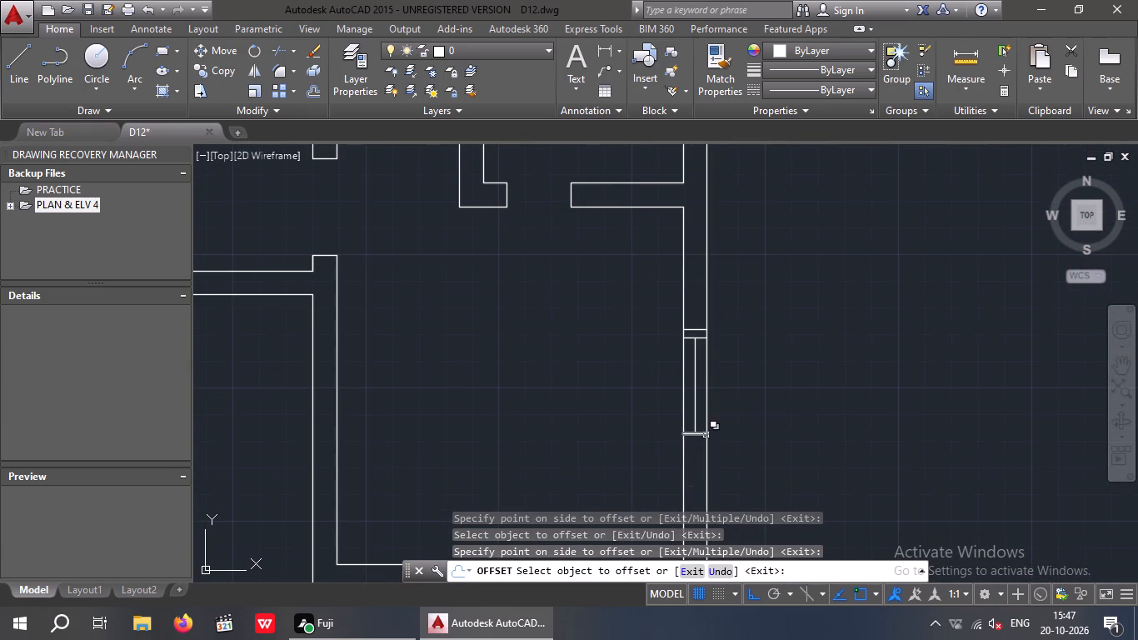
pyautogui.scroll(2, 703, 441)
pyautogui.moveTo(694, 426); pyautogui.dragTo(692, 436)
pyautogui.click(690, 461)
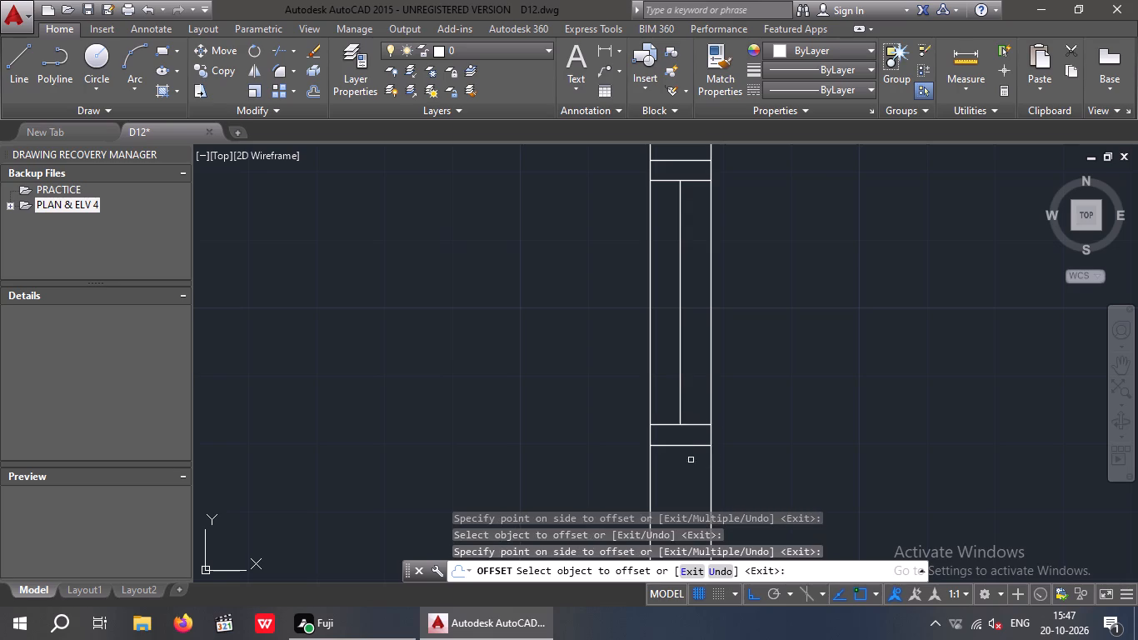
# Offset both edge lines of the middle window in the east wall, at the small room, outward by 3".
pyautogui.scroll(-3, 702, 403)
pyautogui.moveTo(751, 391); pyautogui.dragTo(742, 508, button='middle')
pyautogui.scroll(3, 691, 342)
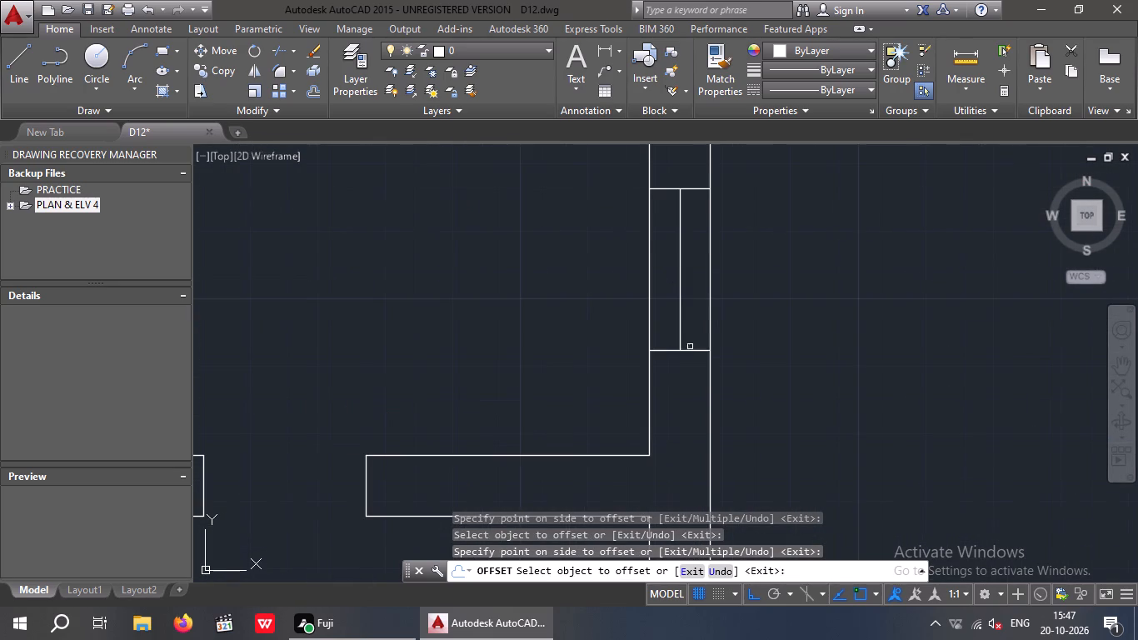
pyautogui.moveTo(691, 351); pyautogui.dragTo(691, 375)
pyautogui.click(692, 389)
pyautogui.moveTo(750, 367); pyautogui.dragTo(752, 485, button='middle')
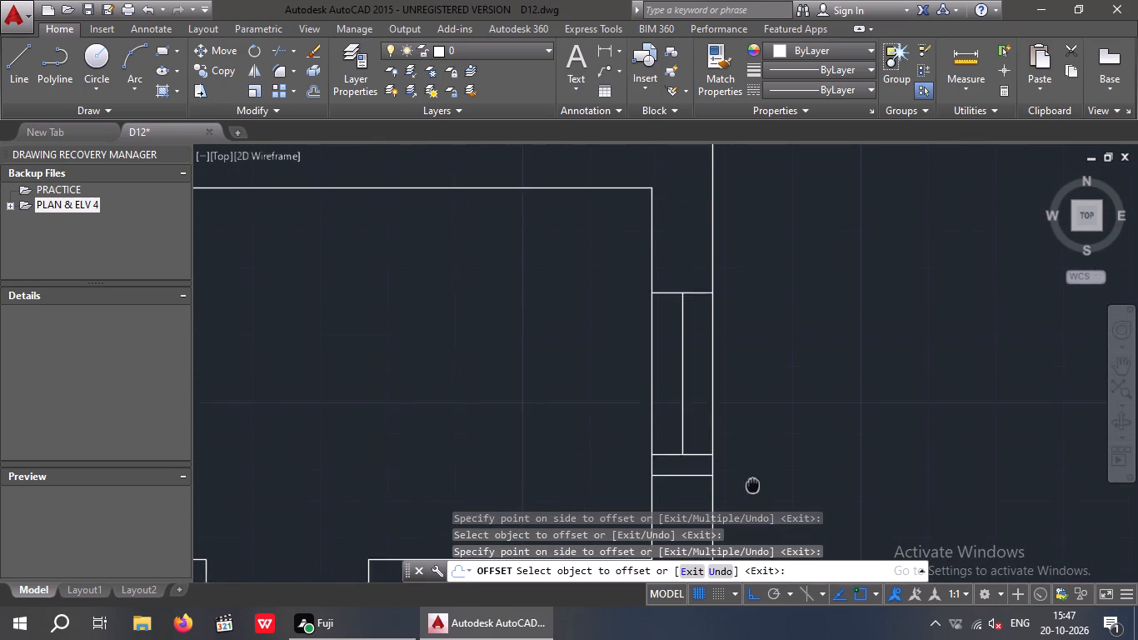
pyautogui.moveTo(752, 485); pyautogui.dragTo(752, 503, button='middle')
pyautogui.click(693, 326)
pyautogui.click(699, 272)
# Offset the upper and lower edge lines of the east wall's northernmost window outward by 3".
pyautogui.scroll(-2, 697, 270)
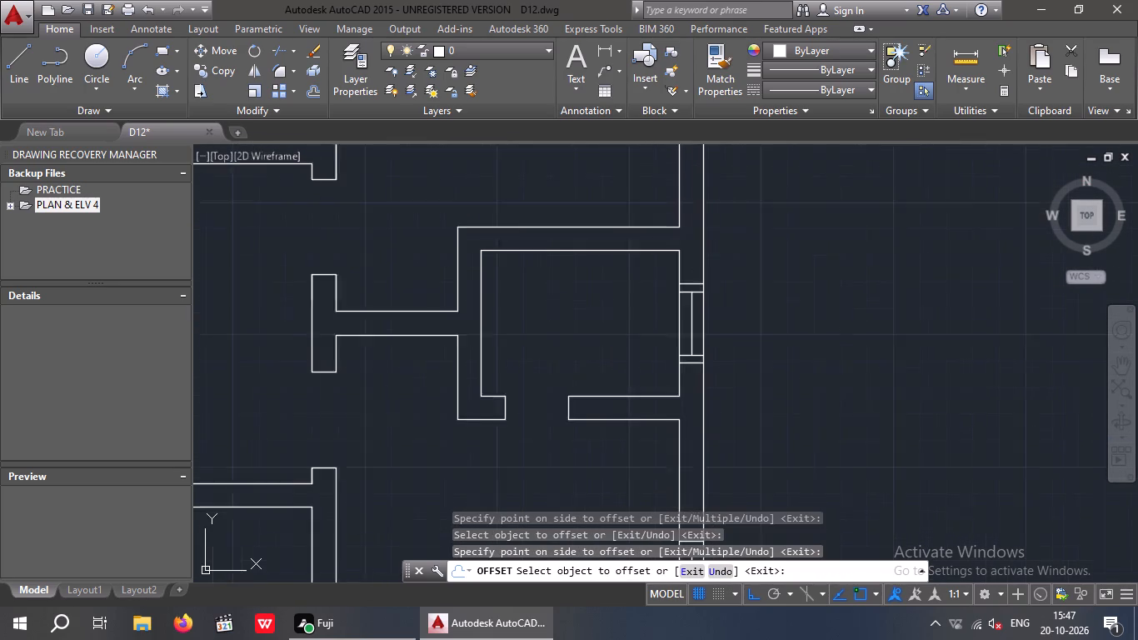
pyautogui.scroll(-1, 699, 276)
pyautogui.moveTo(769, 292); pyautogui.dragTo(756, 397, button='middle')
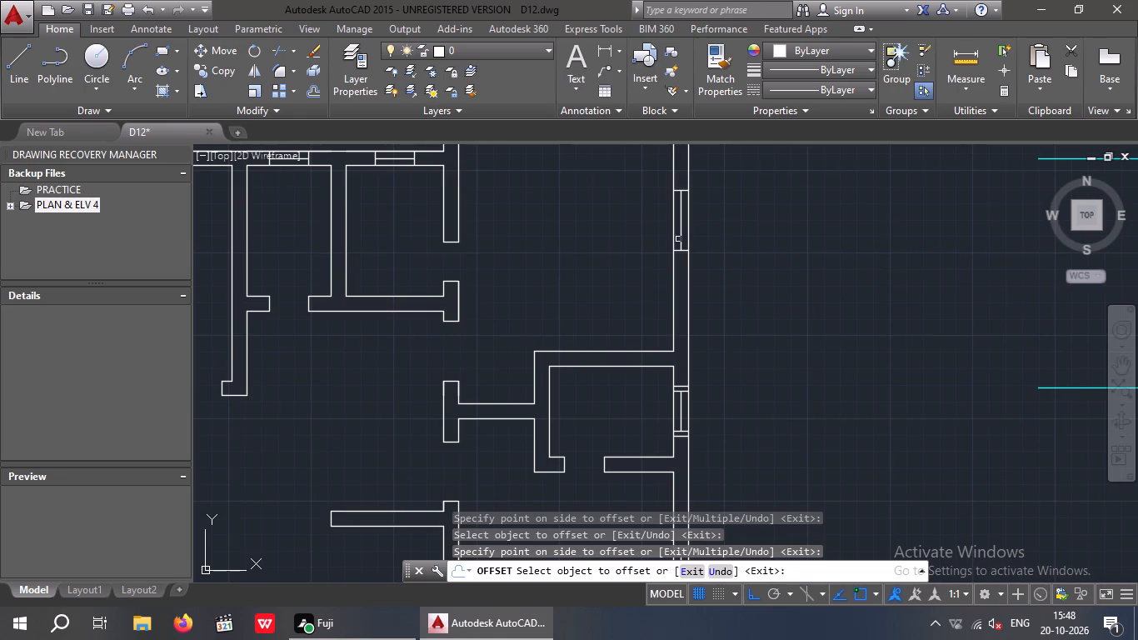
pyautogui.scroll(3, 685, 250)
pyautogui.moveTo(686, 252); pyautogui.dragTo(686, 261)
pyautogui.click(686, 287)
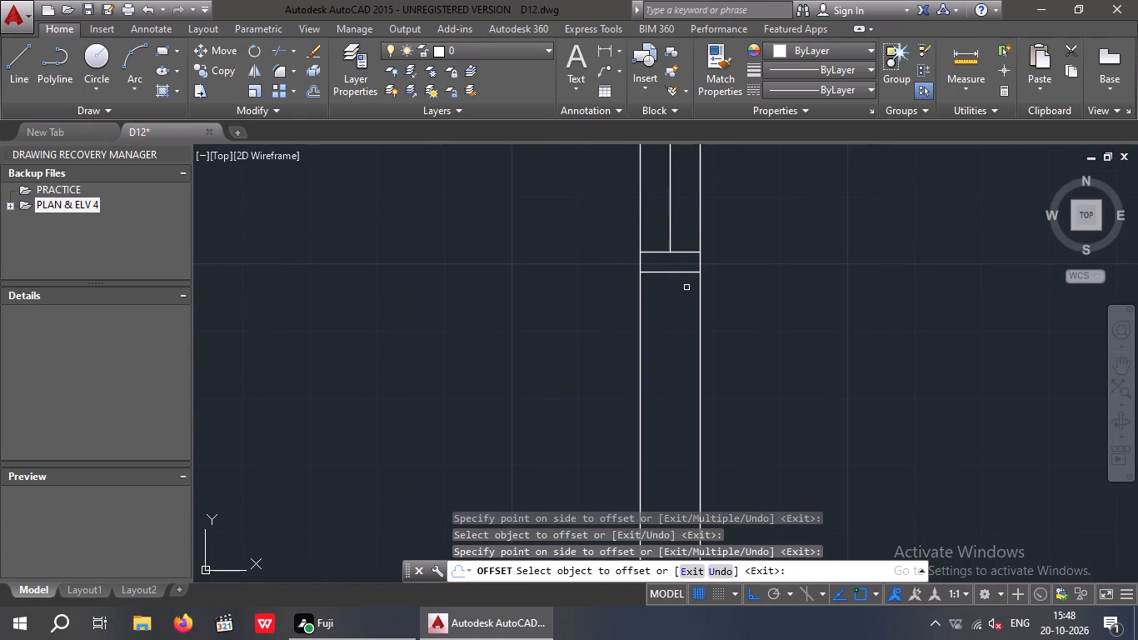
pyautogui.moveTo(798, 237); pyautogui.dragTo(766, 470, button='middle')
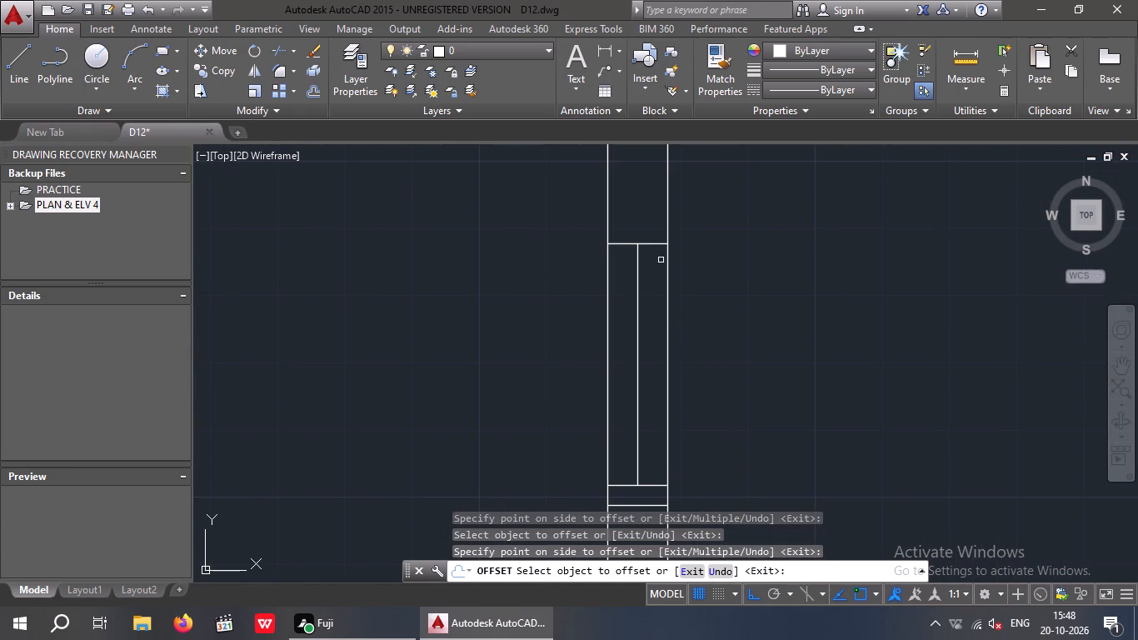
pyautogui.click(656, 245)
pyautogui.click(644, 206)
# Offset both edge lines of the easternmost window in the north wall outward by 3".
pyautogui.scroll(-1, 756, 220)
pyautogui.moveTo(757, 227); pyautogui.dragTo(780, 335, button='middle')
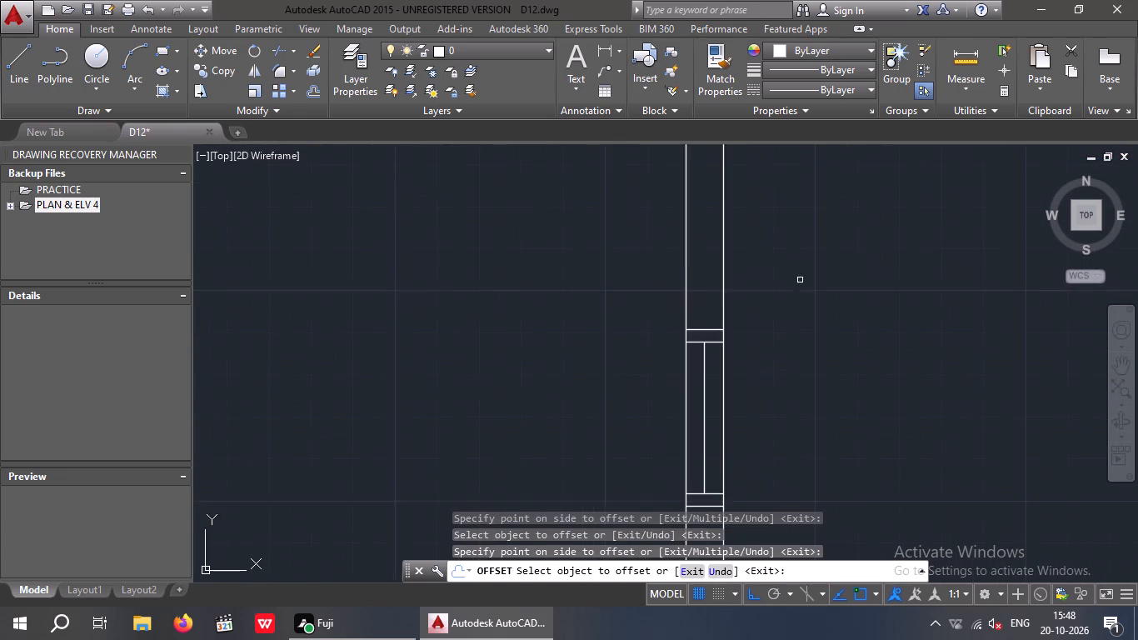
pyautogui.scroll(-2, 802, 272)
pyautogui.scroll(3, 495, 265)
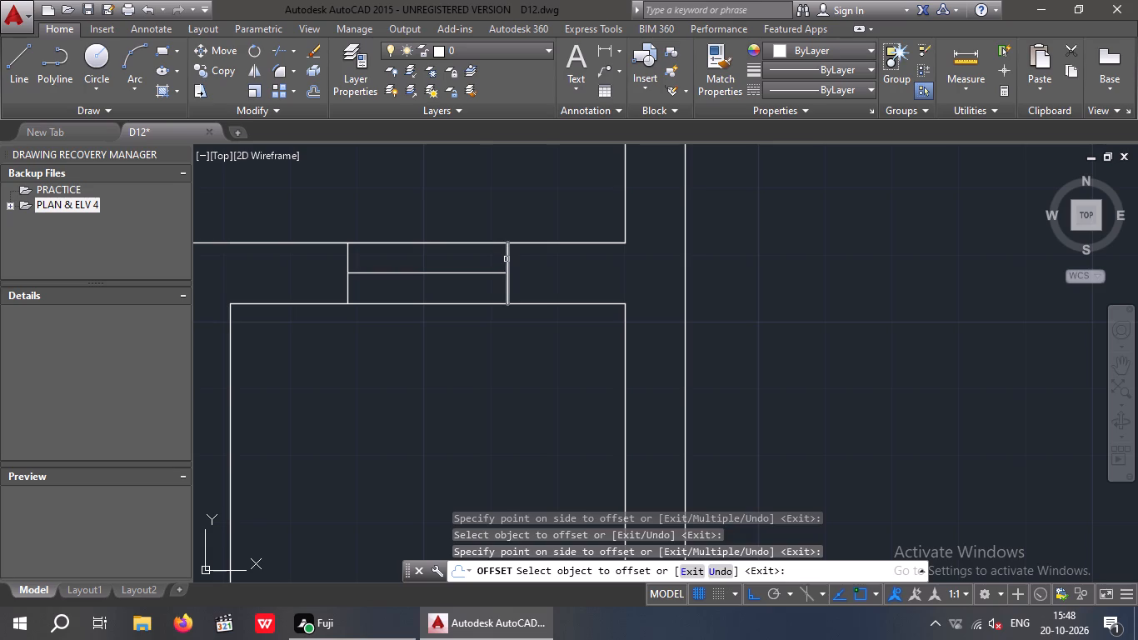
pyautogui.click(507, 259)
pyautogui.click(560, 265)
pyautogui.moveTo(348, 258); pyautogui.dragTo(304, 277)
pyautogui.click(292, 280)
# Offset both edge lines of the north wall's second window from the east outward by 3".
pyautogui.scroll(-3, 317, 272)
pyautogui.moveTo(342, 323); pyautogui.dragTo(498, 332, button='middle')
pyautogui.scroll(3, 412, 278)
pyautogui.moveTo(442, 296); pyautogui.dragTo(453, 299)
pyautogui.click(501, 300)
pyautogui.scroll(-1, 477, 307)
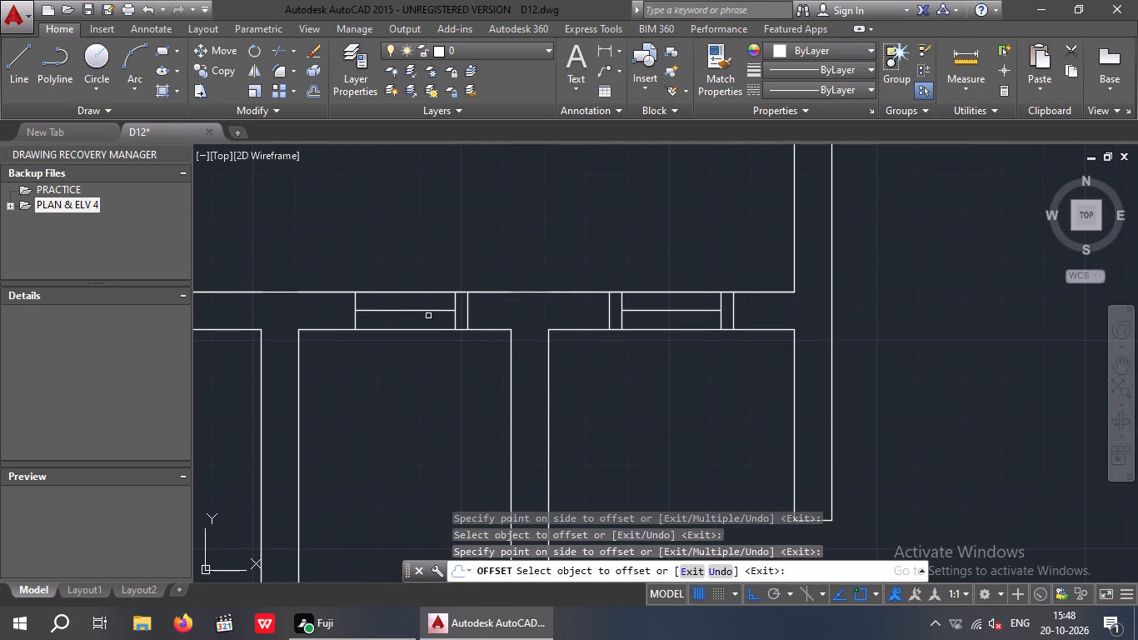
pyautogui.moveTo(356, 301); pyautogui.dragTo(339, 311)
pyautogui.click(330, 312)
# Offset both edge lines of the north wall's third window from the east outward by 3".
pyautogui.scroll(-2, 348, 308)
pyautogui.moveTo(352, 341); pyautogui.dragTo(539, 371, button='middle')
pyautogui.scroll(3, 427, 339)
pyautogui.moveTo(419, 336); pyautogui.dragTo(446, 340)
pyautogui.click(476, 339)
pyautogui.scroll(-2, 477, 341)
pyautogui.scroll(3, 362, 341)
pyautogui.moveTo(356, 340); pyautogui.dragTo(346, 344)
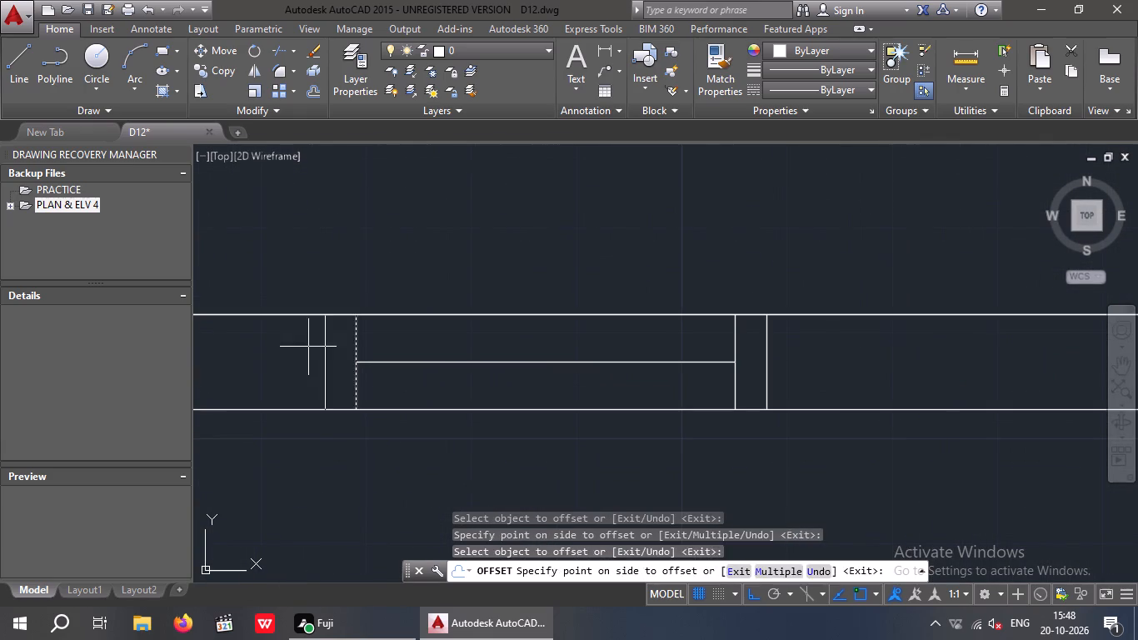
pyautogui.click(311, 344)
# Offset both edge lines of the westernmost window in the north wall outward by 3".
pyautogui.scroll(-3, 332, 335)
pyautogui.moveTo(340, 377); pyautogui.dragTo(598, 365, button='middle')
pyautogui.scroll(3, 406, 324)
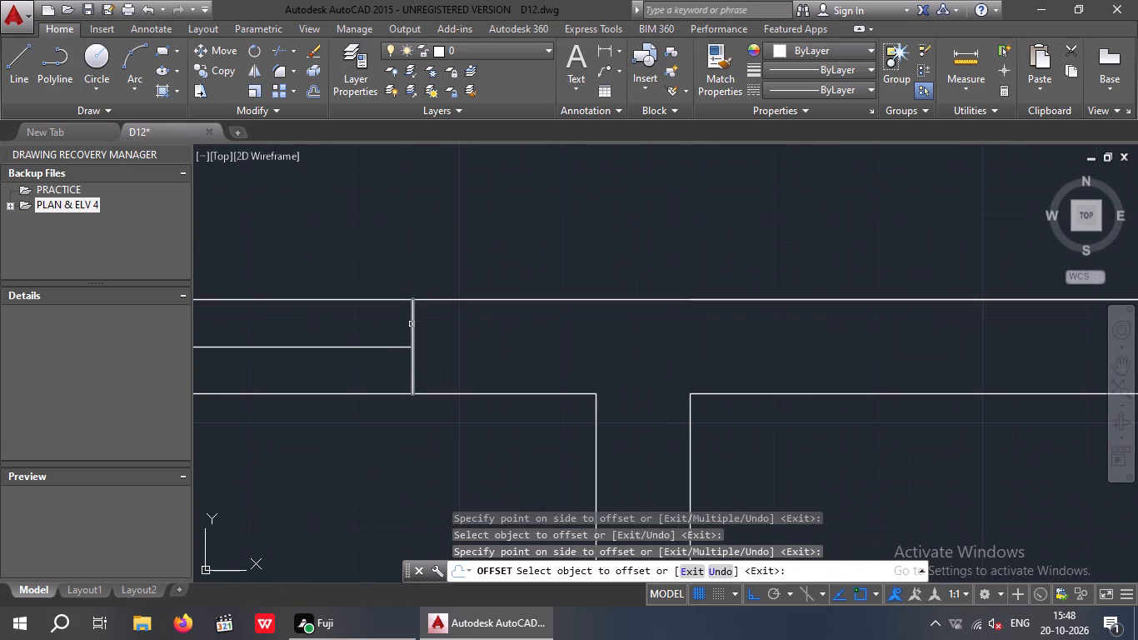
pyautogui.moveTo(412, 324); pyautogui.dragTo(425, 325)
pyautogui.click(502, 322)
pyautogui.scroll(-3, 502, 321)
pyautogui.scroll(3, 408, 325)
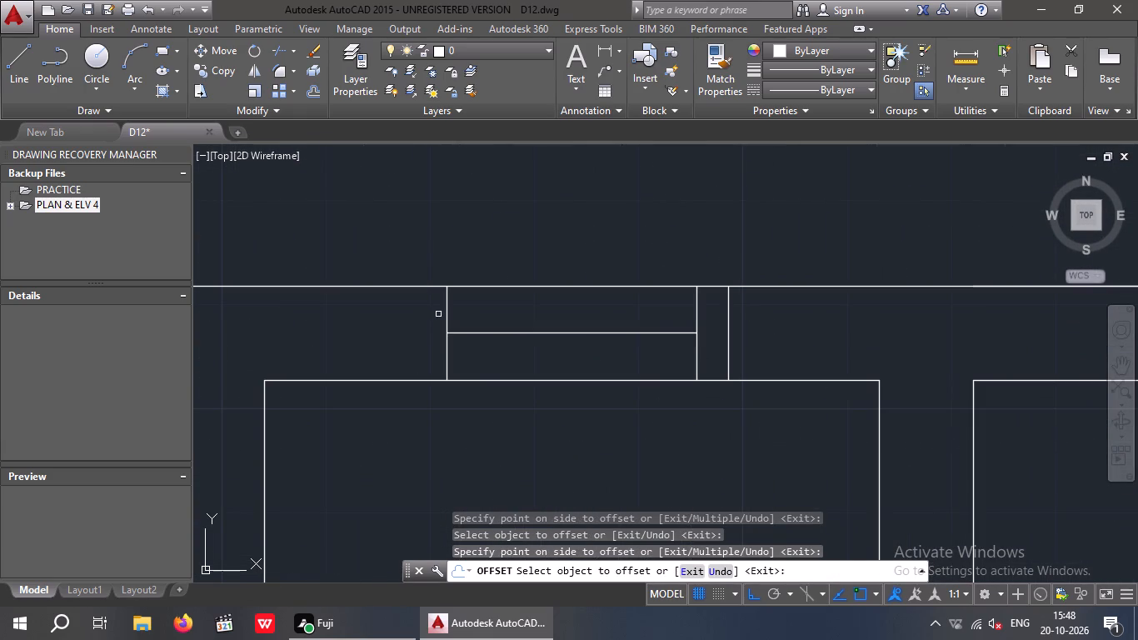
pyautogui.moveTo(444, 312); pyautogui.dragTo(432, 320)
pyautogui.click(396, 336)
# Offset the upper and lower edge lines of the west wall's window beside the staircase outward by 3".
pyautogui.scroll(-4, 409, 321)
pyautogui.moveTo(426, 364); pyautogui.dragTo(434, 253, button='middle')
pyautogui.scroll(-1, 436, 276)
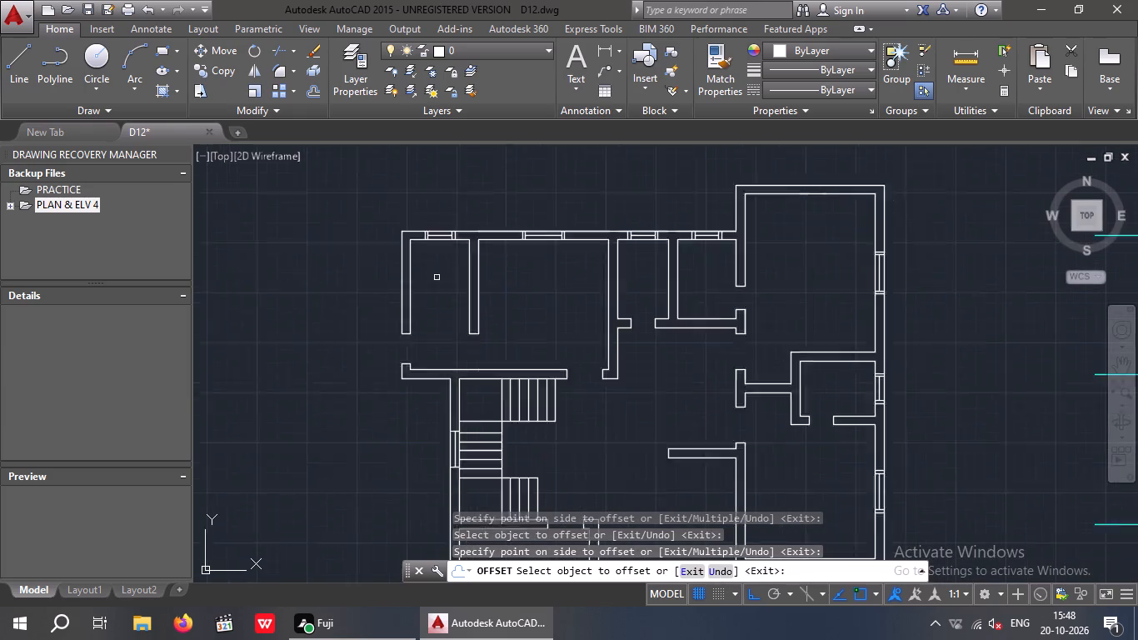
pyautogui.scroll(-1, 437, 280)
pyautogui.moveTo(553, 354); pyautogui.dragTo(493, 262, button='middle')
pyautogui.scroll(4, 393, 284)
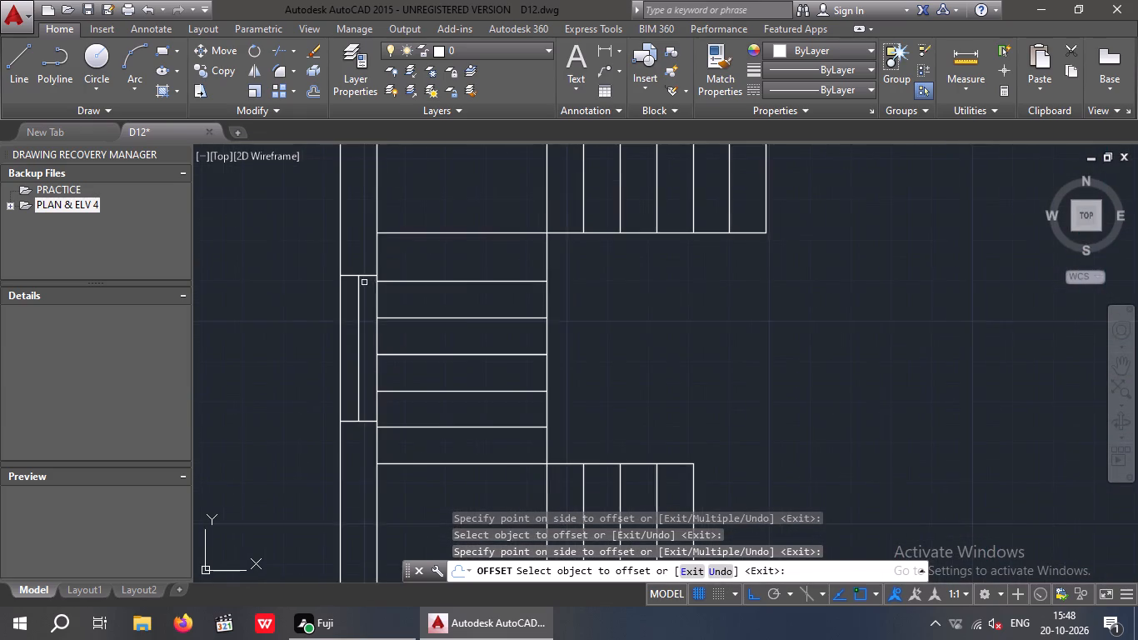
pyautogui.scroll(3, 363, 278)
pyautogui.moveTo(372, 267); pyautogui.dragTo(372, 257)
pyautogui.click(366, 217)
pyautogui.scroll(-4, 373, 209)
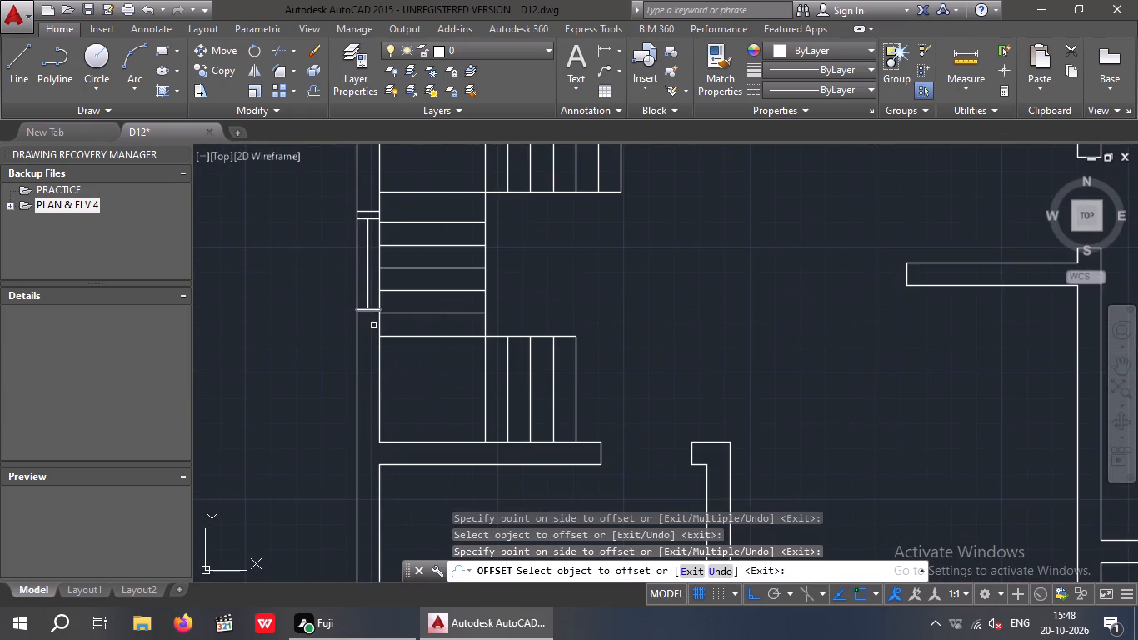
pyautogui.scroll(2, 376, 318)
pyautogui.moveTo(367, 296); pyautogui.dragTo(368, 307)
pyautogui.click(371, 334)
pyautogui.scroll(-3, 377, 311)
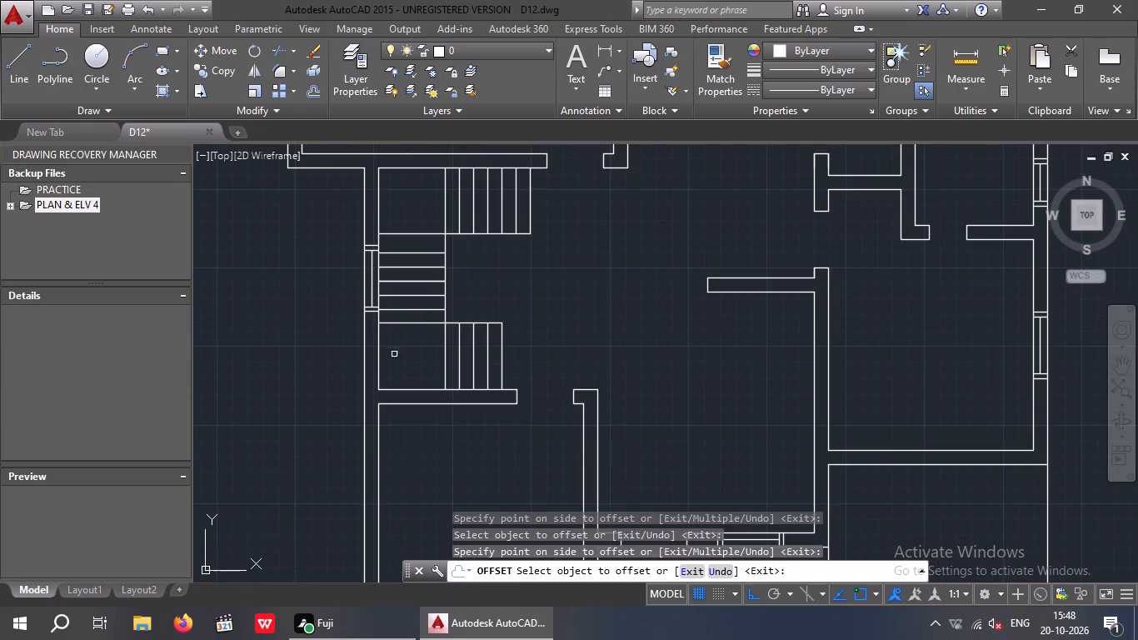
pyautogui.moveTo(388, 356); pyautogui.dragTo(380, 260, button='middle')
pyautogui.scroll(-2, 441, 356)
pyautogui.moveTo(457, 369); pyautogui.dragTo(428, 407, button='middle')
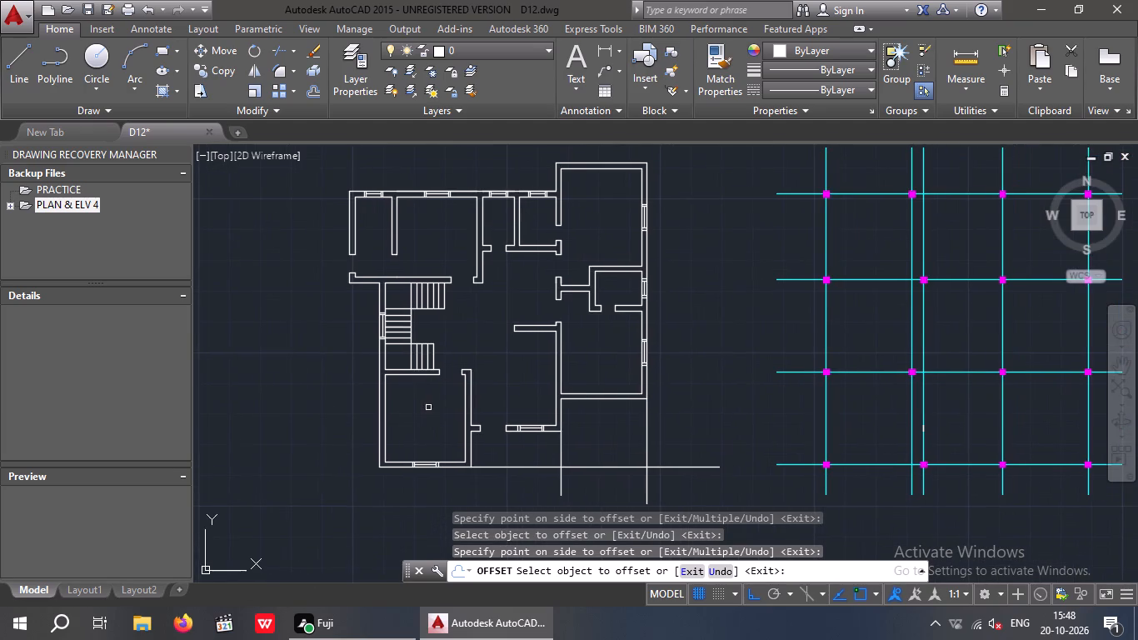
pyautogui.press('Escape')
pyautogui.press('Escape')
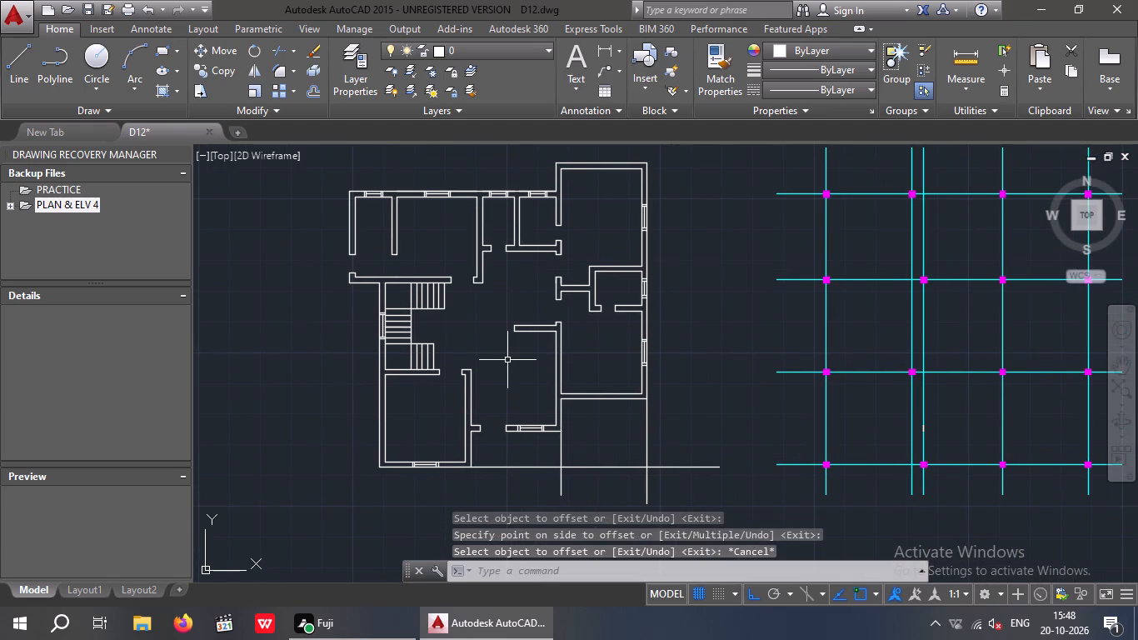
# Offset the centre line of the southwest room's south window by 1/2" to both sides.
pyautogui.press('Escape')
pyautogui.press('o')
pyautogui.press('Return')
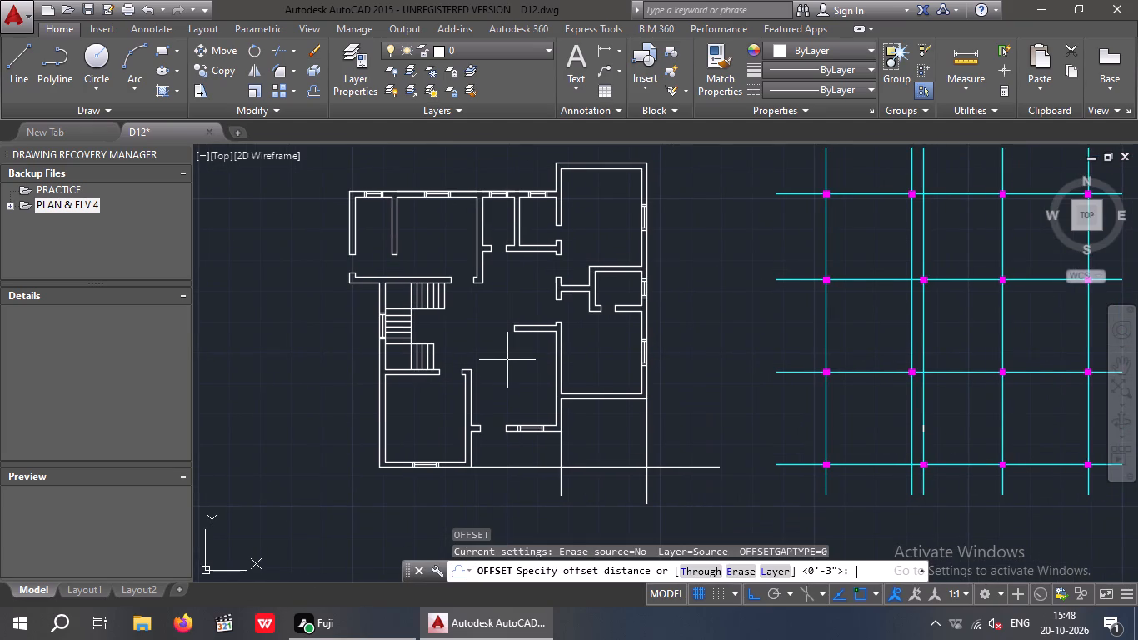
pyautogui.write('1/2')
pyautogui.hotkey('shift', '"')
pyautogui.press('Return')
pyautogui.scroll(5, 408, 468)
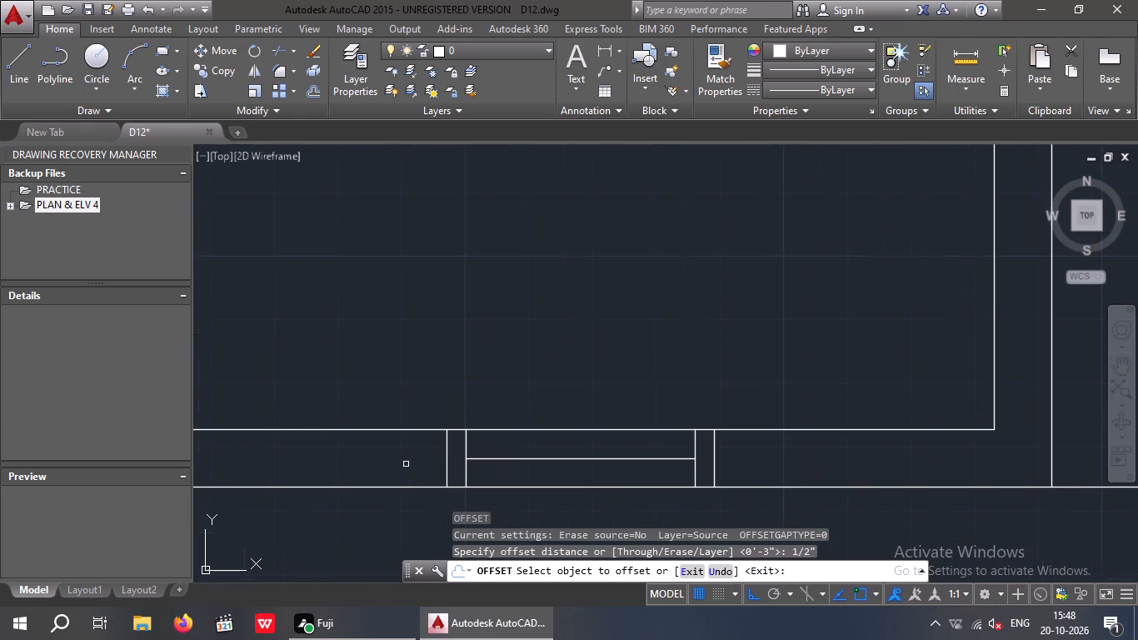
pyautogui.moveTo(582, 457); pyautogui.dragTo(581, 448)
pyautogui.click(576, 428)
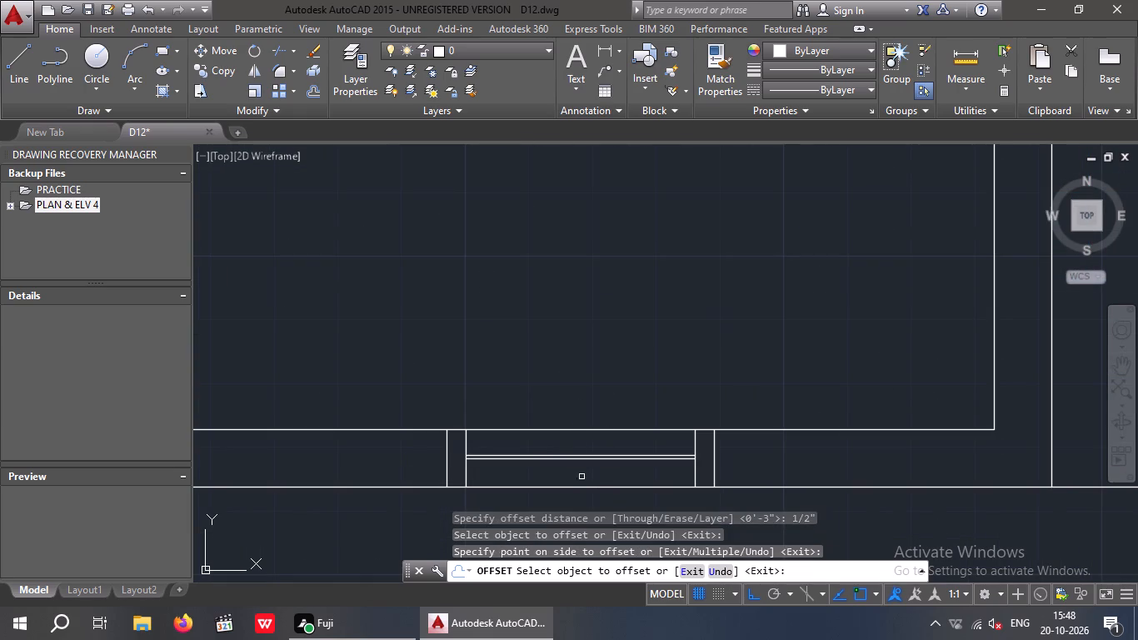
pyautogui.scroll(2, 563, 462)
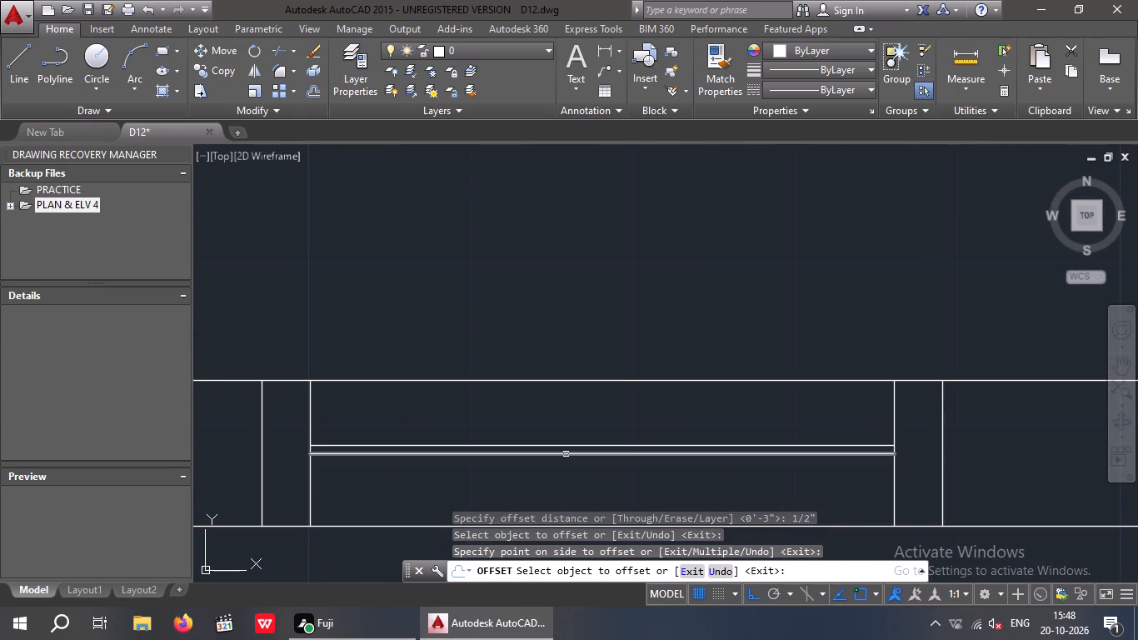
pyautogui.moveTo(566, 454); pyautogui.dragTo(566, 470)
pyautogui.click(566, 475)
# Offset the centre line of the hall's south window by 1/2" to both sides.
pyautogui.scroll(-3, 563, 411)
pyautogui.moveTo(763, 422); pyautogui.dragTo(478, 472, button='middle')
pyautogui.scroll(-2, 591, 423)
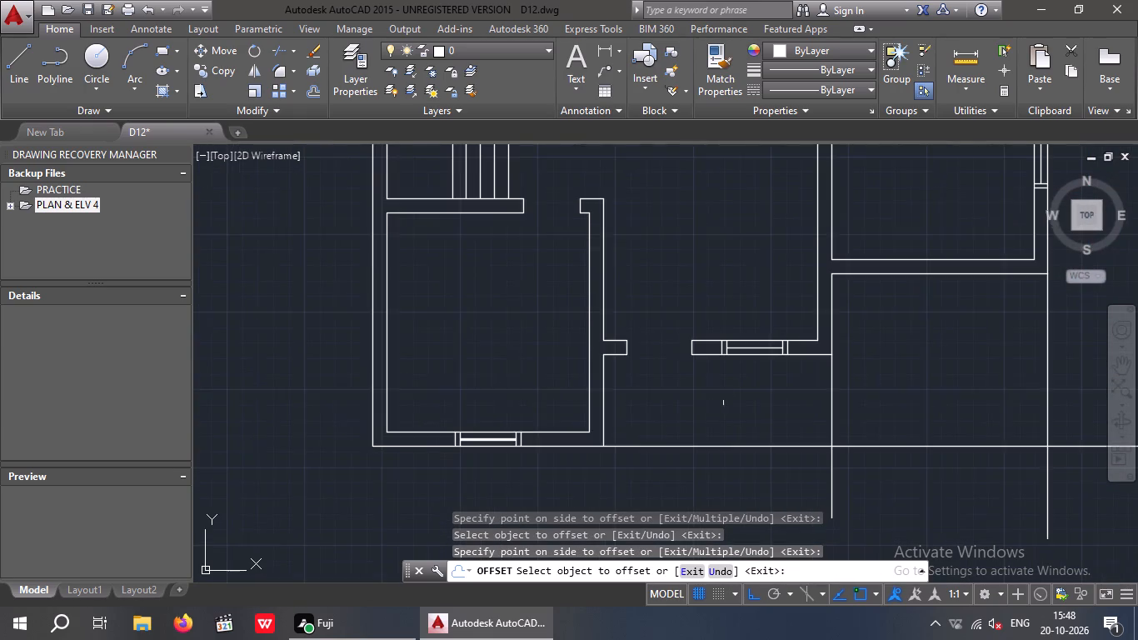
pyautogui.moveTo(708, 414); pyautogui.dragTo(526, 488, button='middle')
pyautogui.scroll(4, 571, 421)
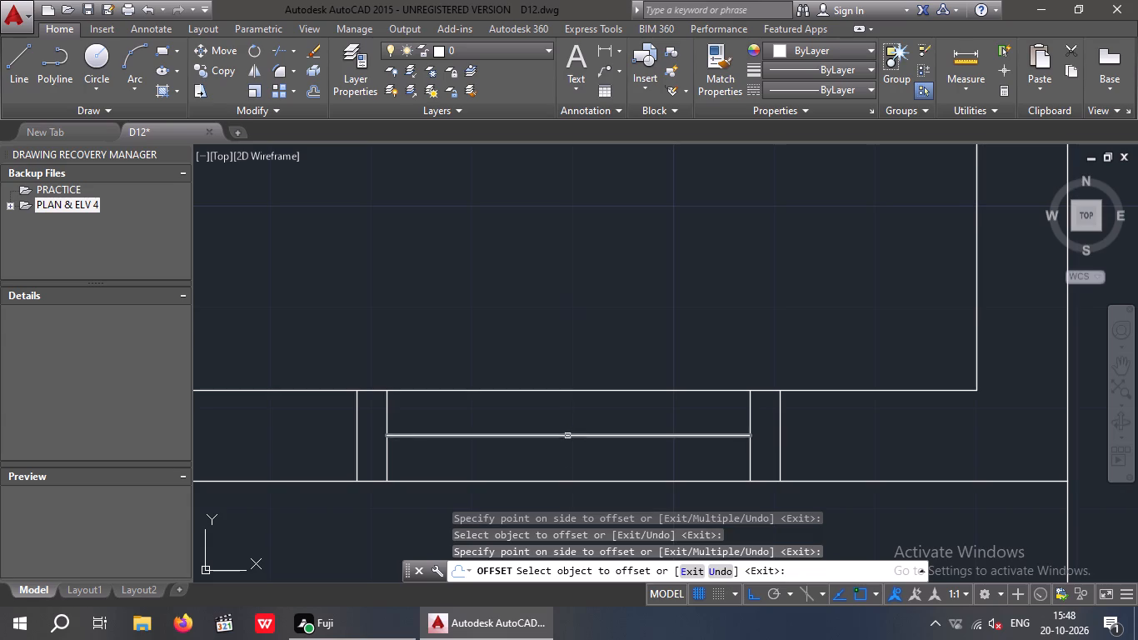
pyautogui.moveTo(567, 436); pyautogui.dragTo(564, 418)
pyautogui.click(563, 404)
pyautogui.moveTo(556, 436); pyautogui.dragTo(556, 447)
pyautogui.click(556, 450)
# Offset the centre line of the east wall's southernmost window by 1/2" to both sides.
pyautogui.scroll(-3, 577, 300)
pyautogui.moveTo(587, 301); pyautogui.dragTo(451, 524, button='middle')
pyautogui.scroll(-2, 517, 398)
pyautogui.scroll(3, 669, 342)
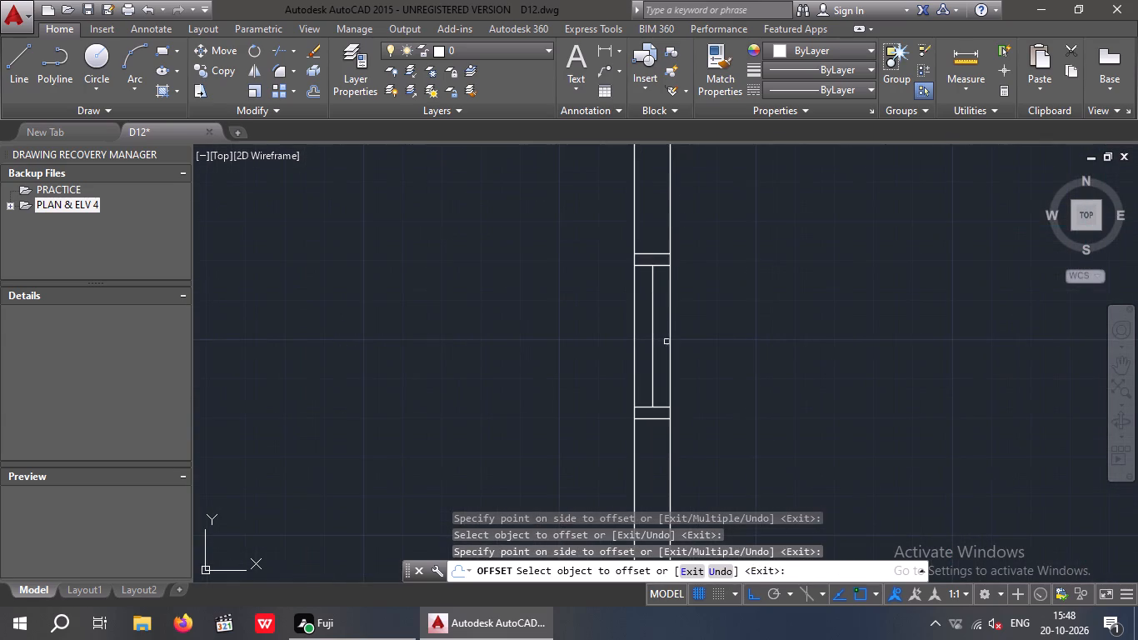
pyautogui.click(653, 342)
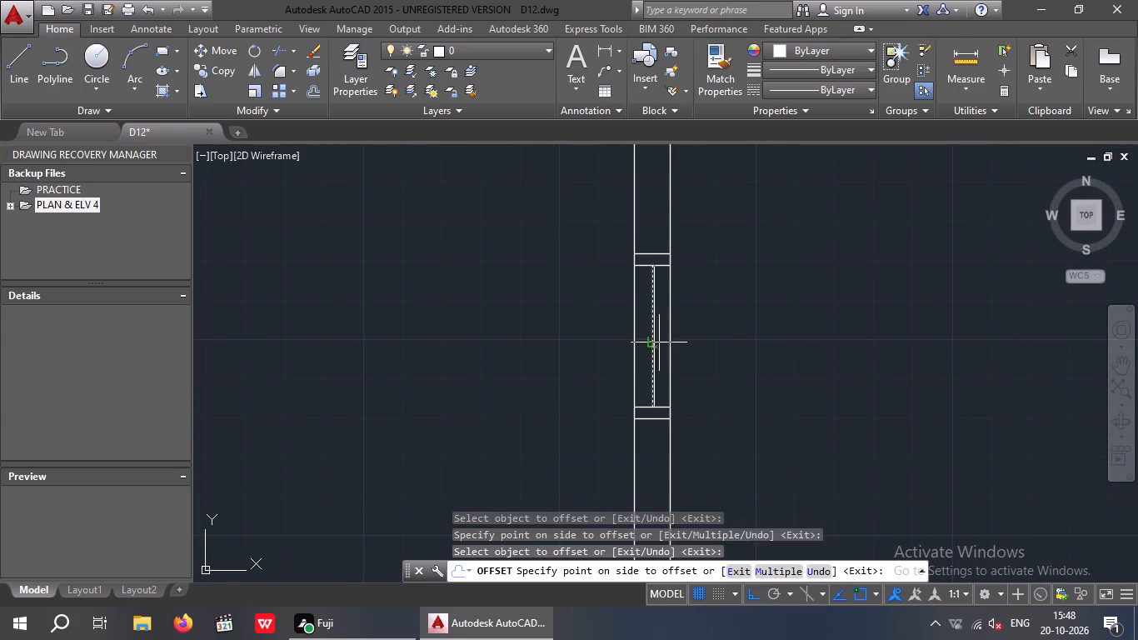
pyautogui.click(669, 342)
pyautogui.scroll(3, 643, 348)
pyautogui.moveTo(667, 343); pyautogui.dragTo(657, 347)
pyautogui.click(638, 356)
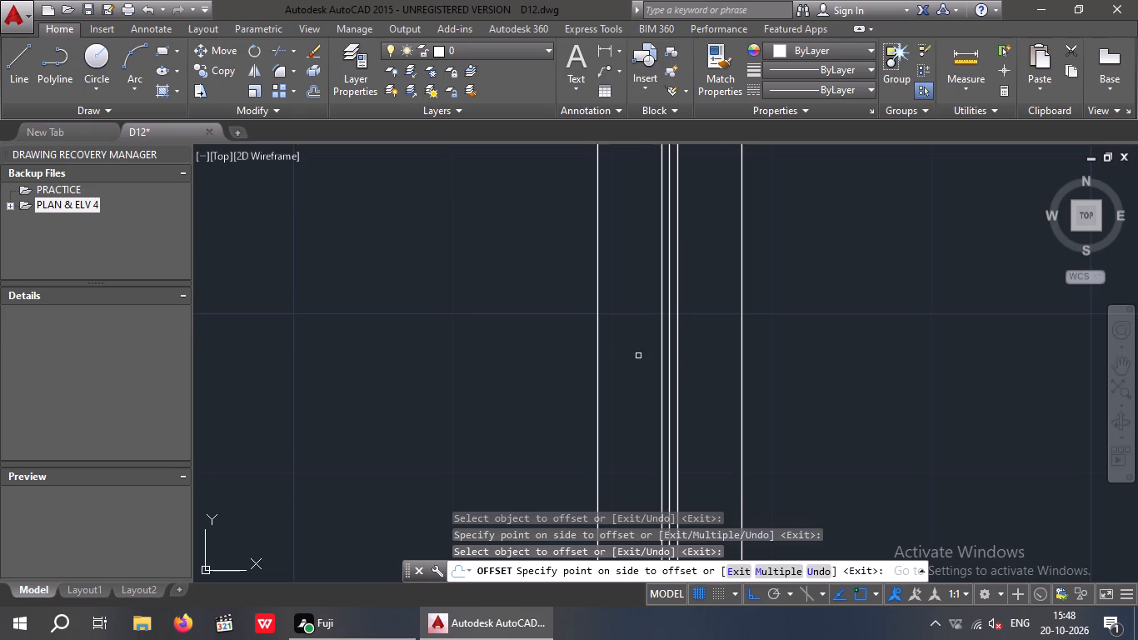
# Offset the centre line of the small room's east window by 1/2" to both sides.
pyautogui.scroll(-3, 638, 352)
pyautogui.scroll(-2, 738, 326)
pyautogui.moveTo(742, 337); pyautogui.dragTo(707, 537, button='middle')
pyautogui.scroll(4, 661, 357)
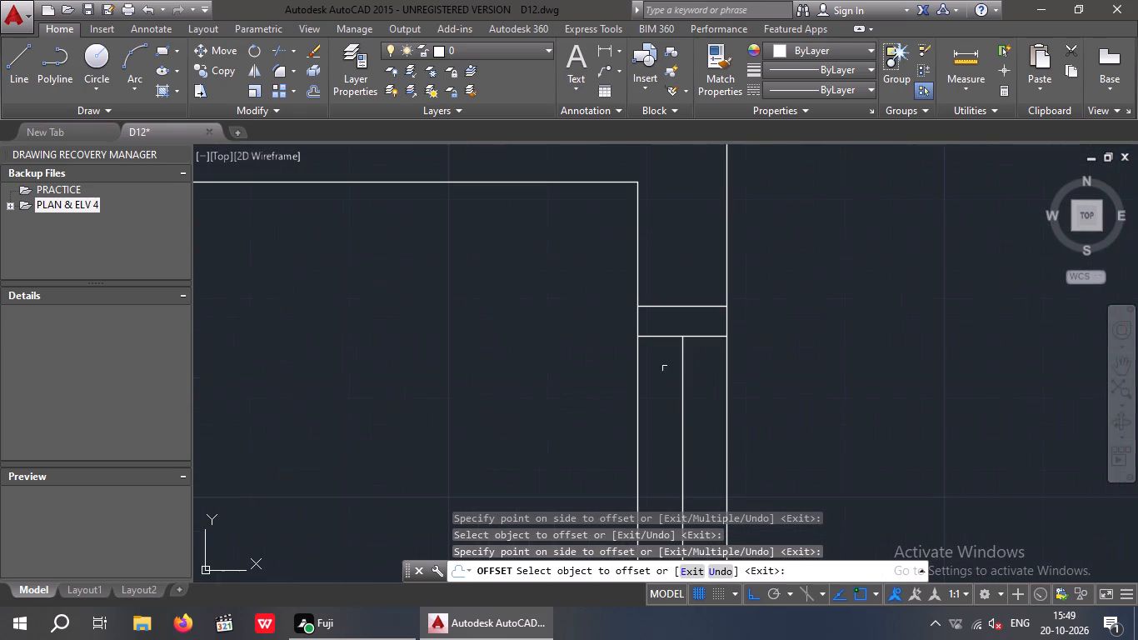
pyautogui.click(683, 402)
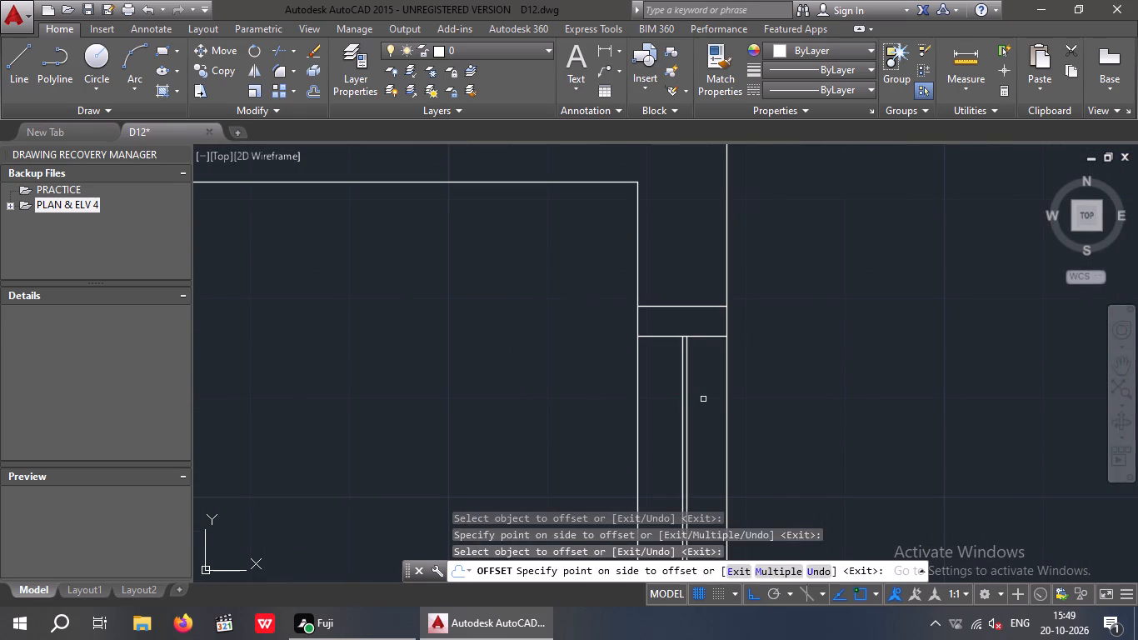
pyautogui.click(703, 399)
pyautogui.scroll(2, 685, 406)
pyautogui.moveTo(676, 406); pyautogui.dragTo(646, 412)
pyautogui.click(627, 416)
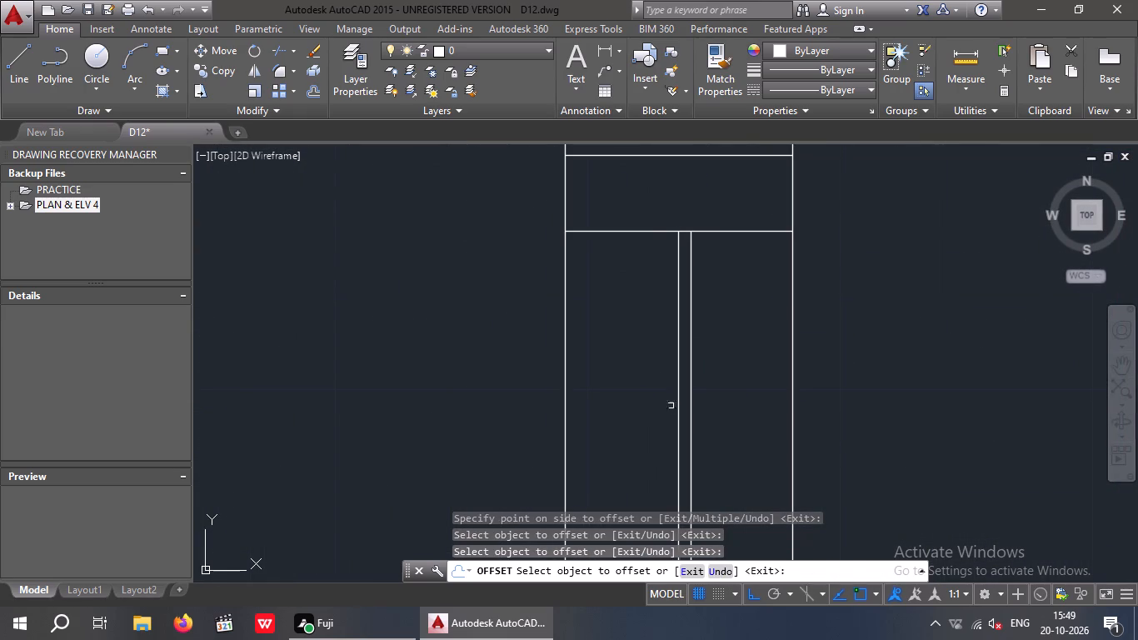
pyautogui.moveTo(678, 402); pyautogui.dragTo(646, 411)
pyautogui.click(635, 413)
# Offset the centre line of the northeast room's east window by 1/2" to both sides.
pyautogui.scroll(-3, 641, 387)
pyautogui.moveTo(747, 370); pyautogui.dragTo(725, 491, button='middle')
pyautogui.scroll(-1, 745, 419)
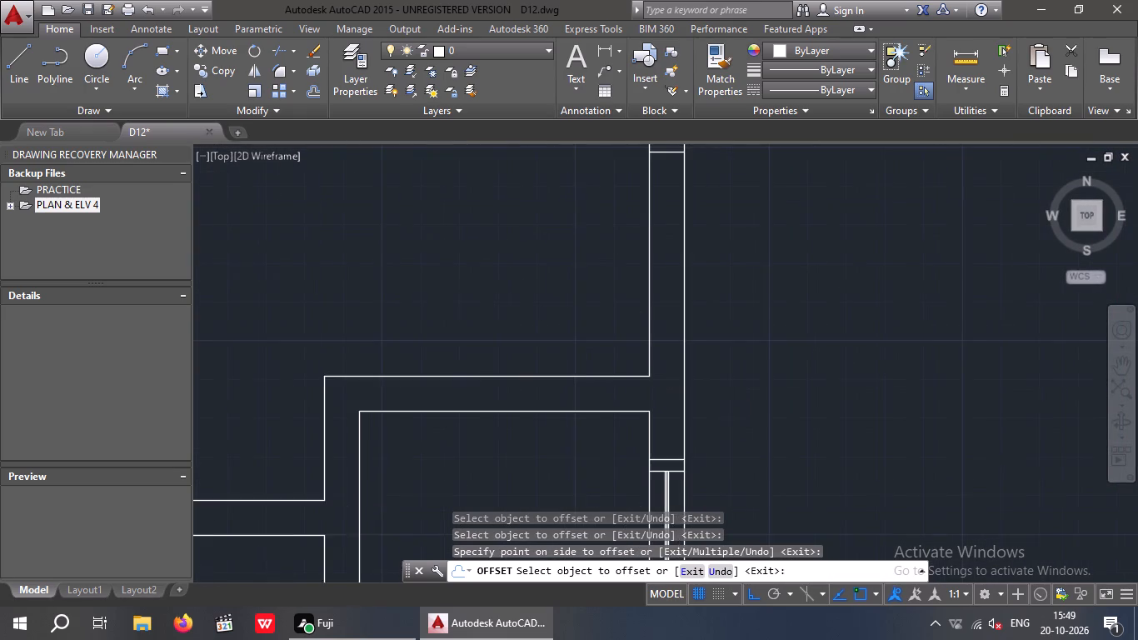
pyautogui.scroll(-1, 748, 366)
pyautogui.moveTo(749, 370); pyautogui.dragTo(689, 633, button='middle')
pyautogui.scroll(3, 647, 458)
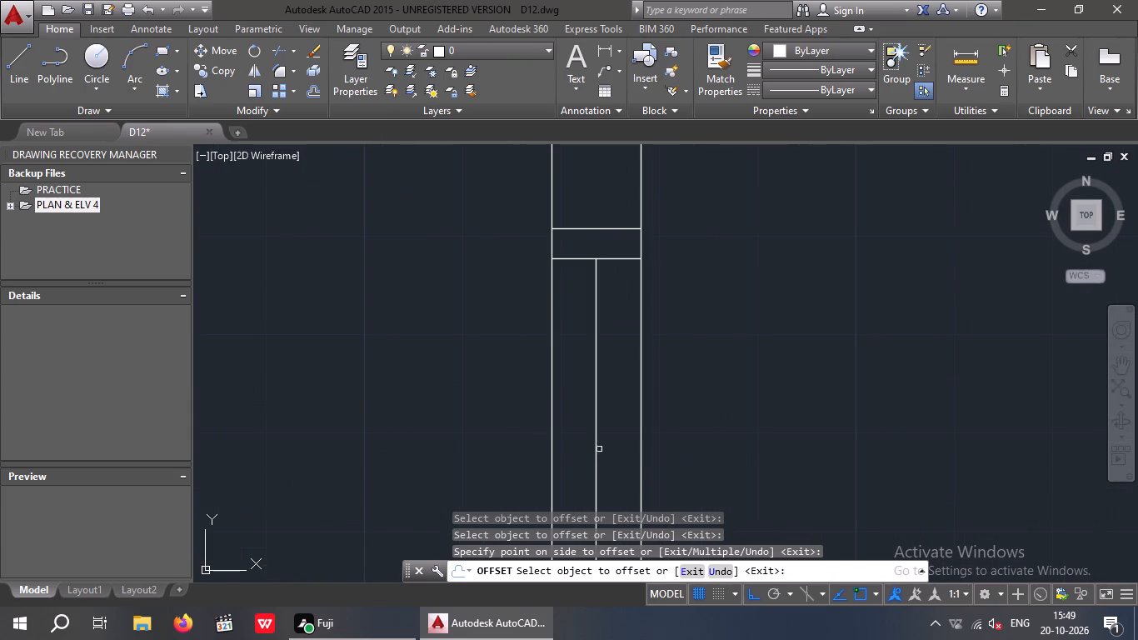
pyautogui.click(595, 447)
pyautogui.click(616, 446)
pyautogui.scroll(2, 596, 456)
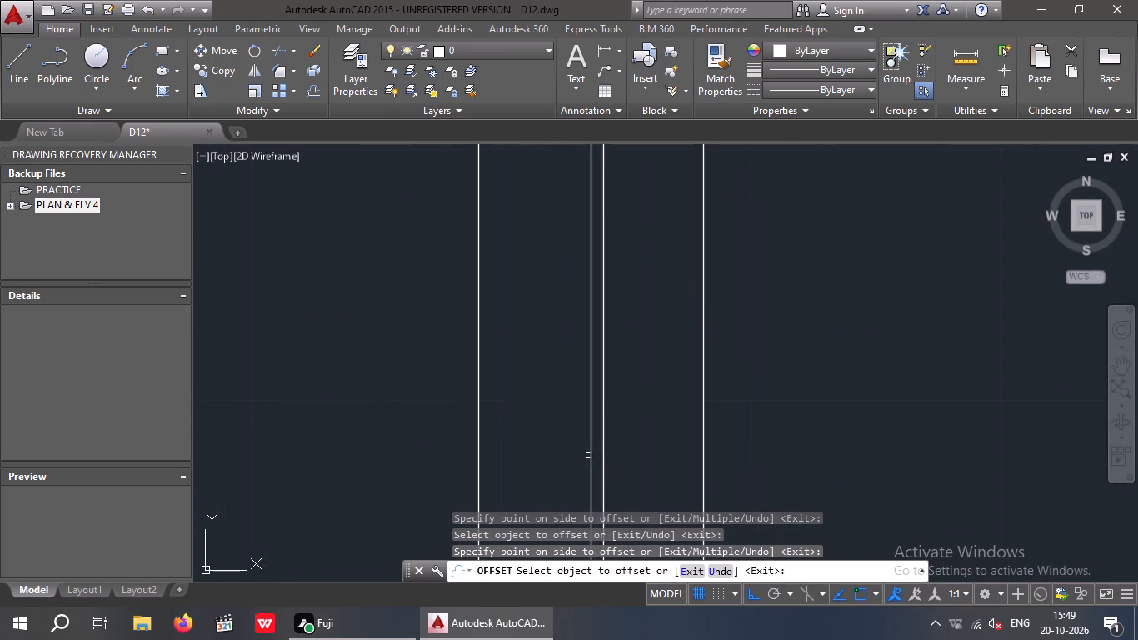
pyautogui.moveTo(591, 452); pyautogui.dragTo(553, 463)
pyautogui.click(537, 465)
# Offset the centre line of the north wall's easternmost window, beside the northeast room, by 1/2" to both sides.
pyautogui.scroll(-4, 559, 442)
pyautogui.scroll(-2, 697, 419)
pyautogui.moveTo(706, 421); pyautogui.dragTo(832, 421, button='middle')
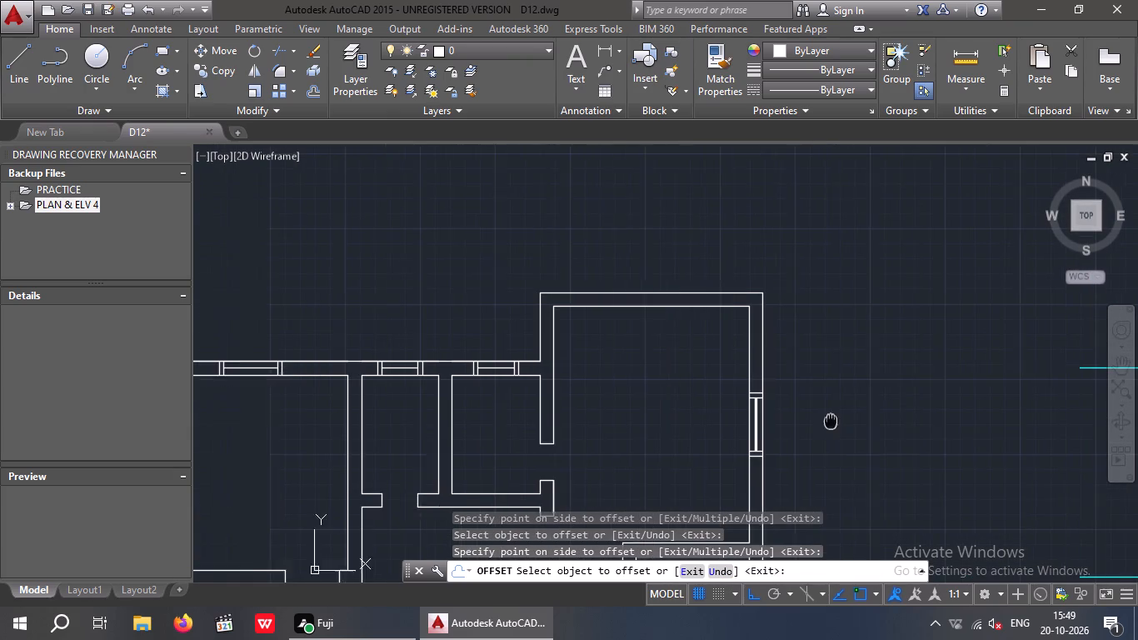
pyautogui.moveTo(832, 421); pyautogui.dragTo(834, 421, button='middle')
pyautogui.scroll(3, 500, 367)
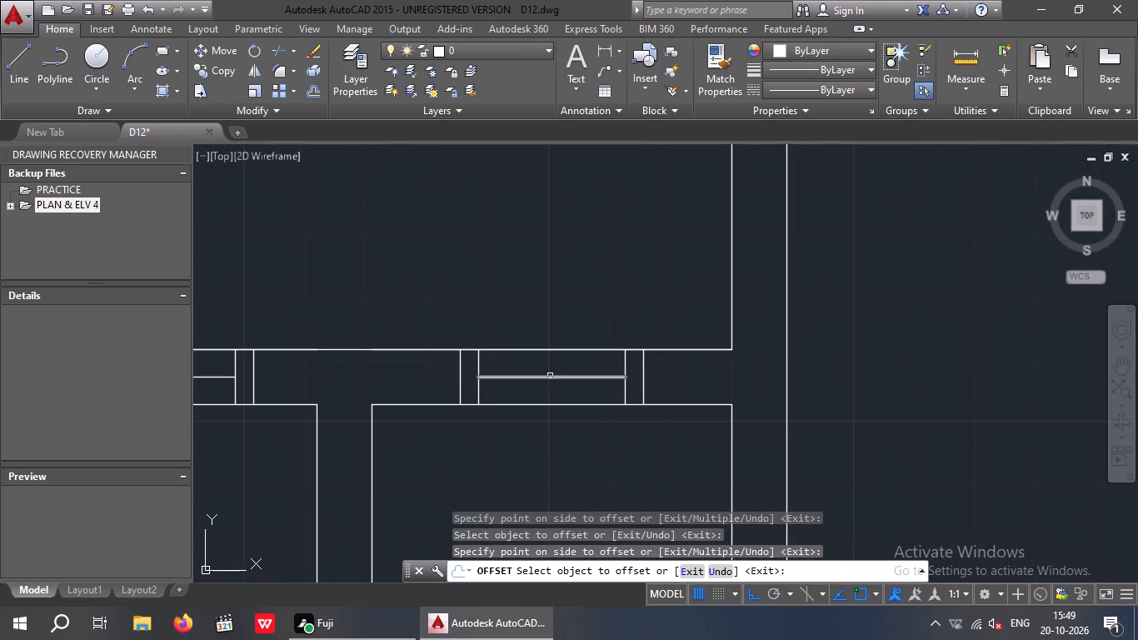
pyautogui.click(550, 376)
pyautogui.click(550, 359)
pyautogui.scroll(2, 538, 387)
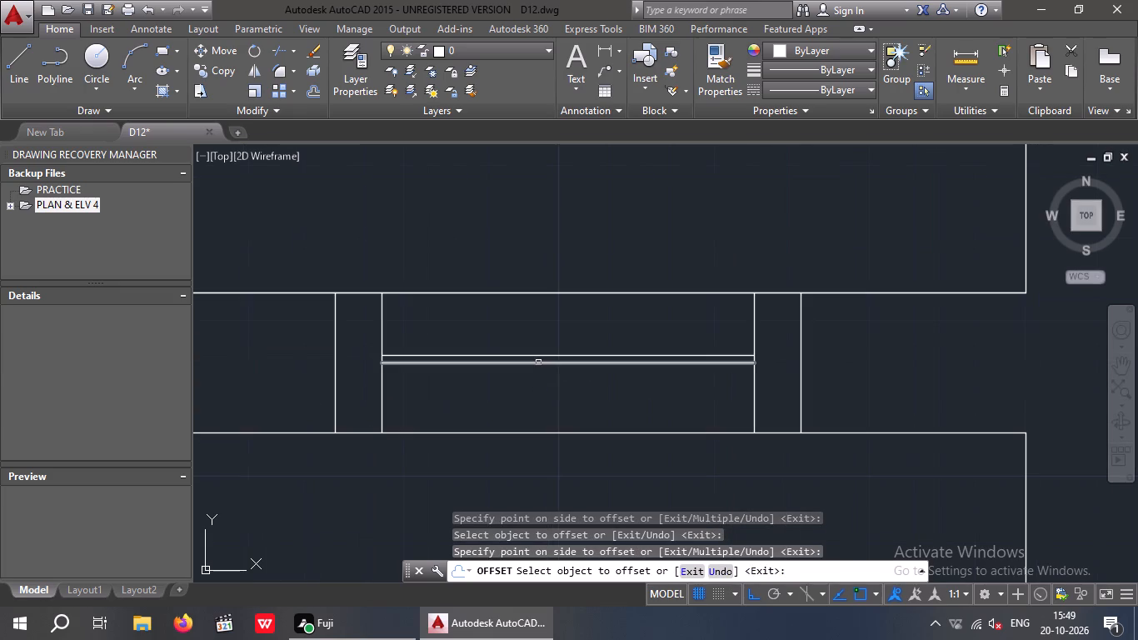
pyautogui.moveTo(538, 362); pyautogui.dragTo(538, 381)
pyautogui.click(538, 390)
# Offset the centre line of the second window from the east in the north wall by 1/2" to both sides.
pyautogui.scroll(-3, 539, 384)
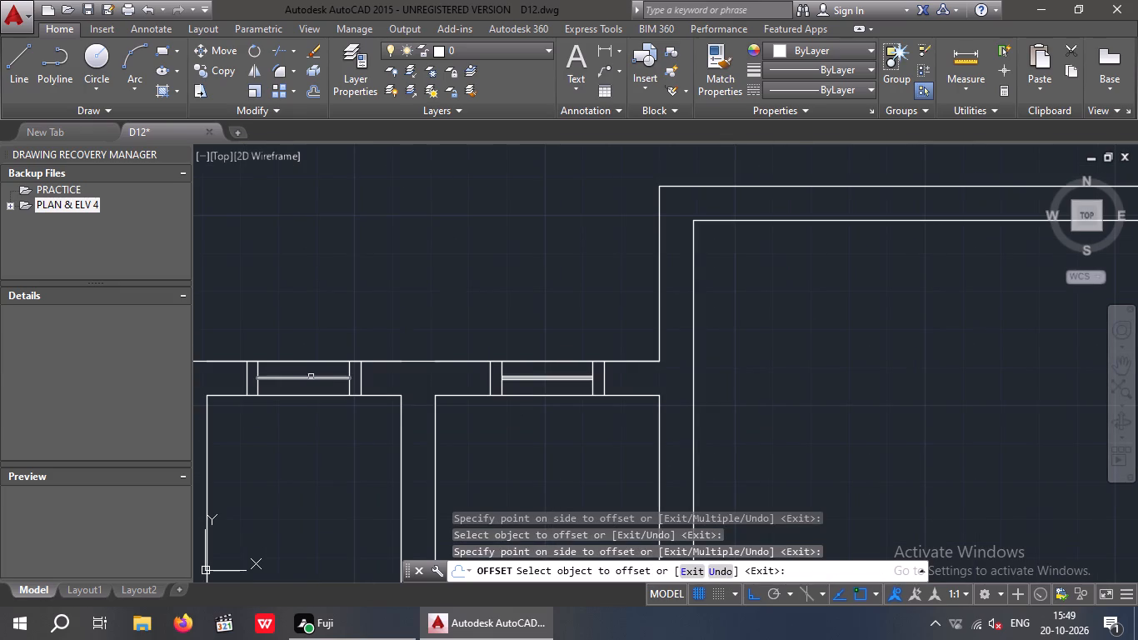
pyautogui.click(311, 377)
pyautogui.click(317, 358)
pyautogui.scroll(3, 313, 372)
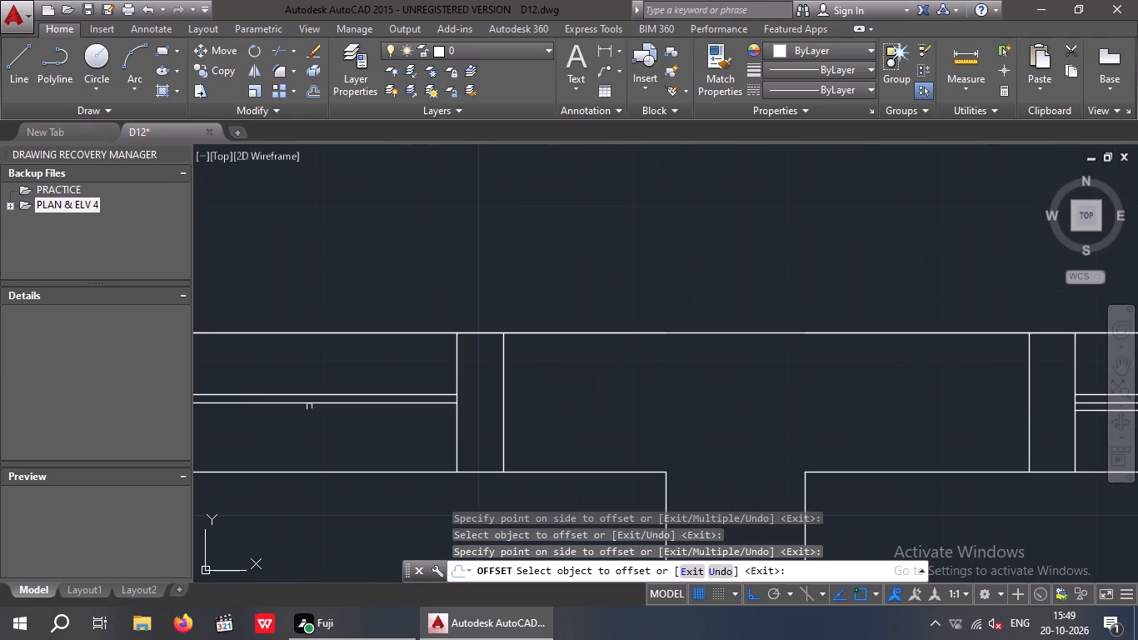
pyautogui.moveTo(309, 403); pyautogui.dragTo(313, 422)
pyautogui.click(313, 422)
# Offset the centre line of the wide north window in the larger northern room by 1/2" to both sides.
pyautogui.scroll(-3, 338, 393)
pyautogui.moveTo(330, 435); pyautogui.dragTo(505, 404, button='middle')
pyautogui.scroll(-2, 501, 401)
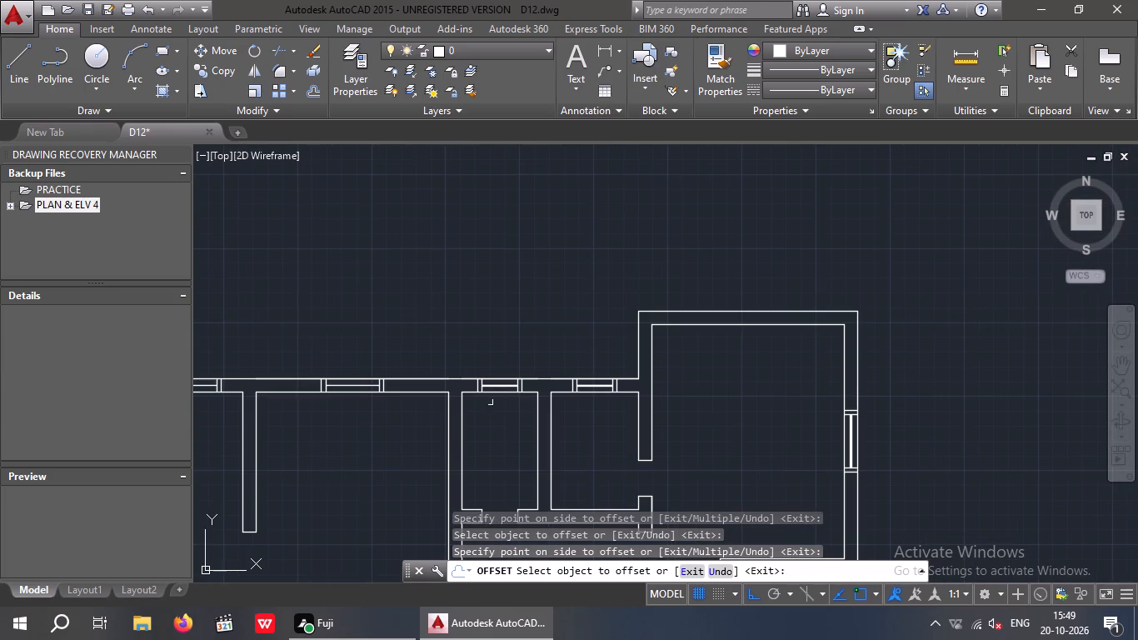
pyautogui.scroll(3, 354, 386)
pyautogui.click(352, 392)
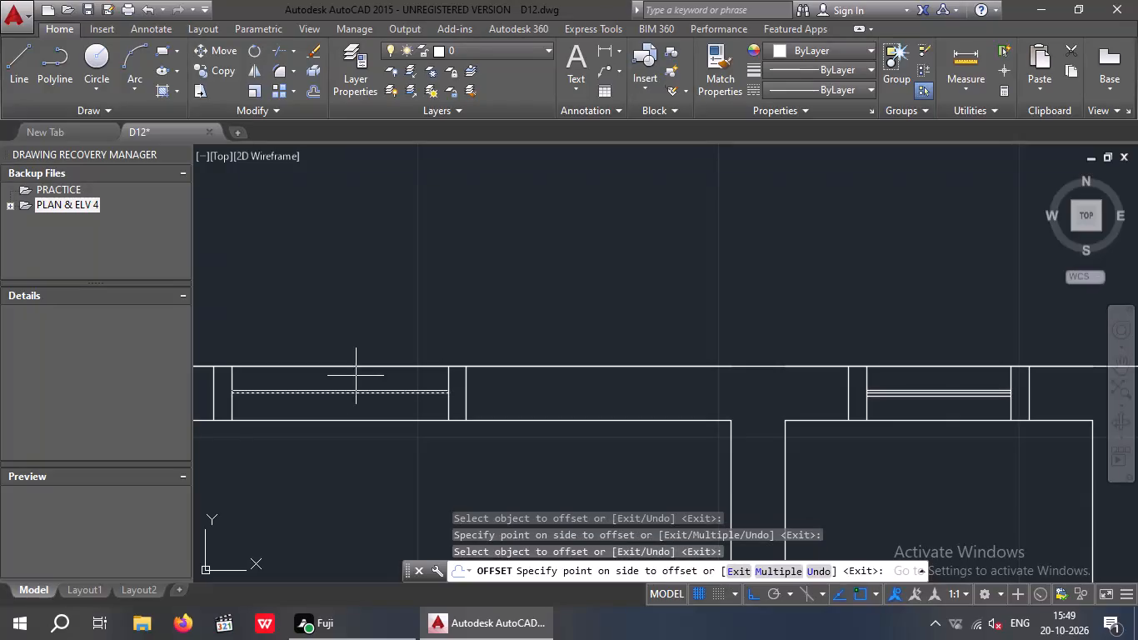
pyautogui.click(356, 375)
pyautogui.scroll(2, 354, 399)
pyautogui.moveTo(352, 389); pyautogui.dragTo(355, 408)
pyautogui.click(357, 420)
# Offset the centre line of the northwest room's north window by 1/2" to both sides.
pyautogui.scroll(-2, 377, 399)
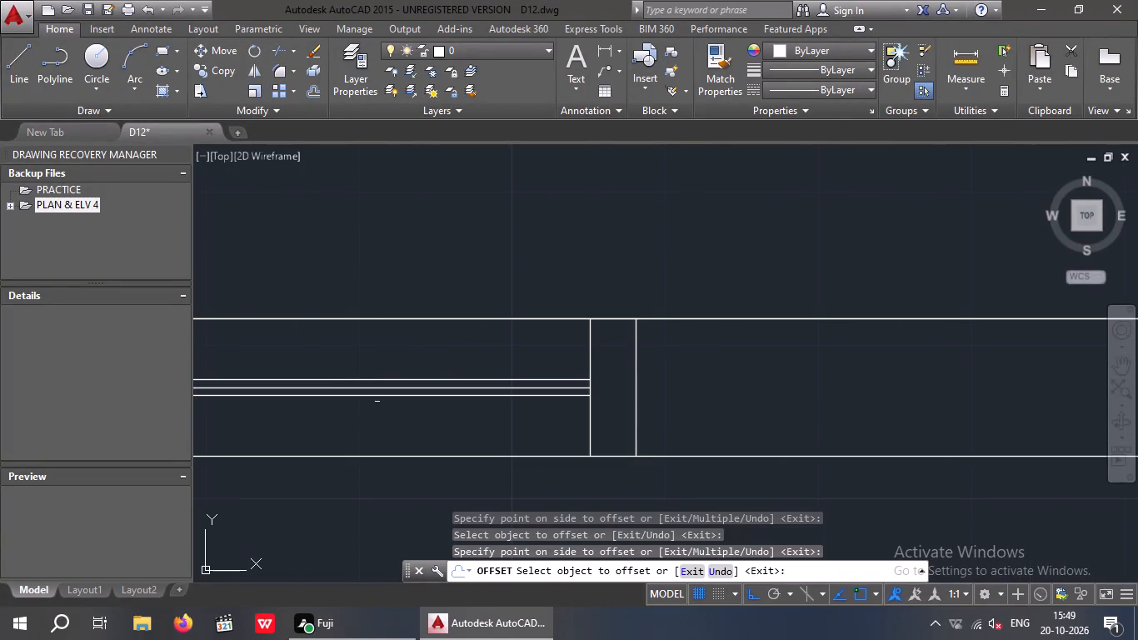
pyautogui.scroll(-1, 377, 401)
pyautogui.moveTo(360, 442); pyautogui.dragTo(687, 455, button='middle')
pyautogui.scroll(-2, 649, 451)
pyautogui.scroll(3, 512, 434)
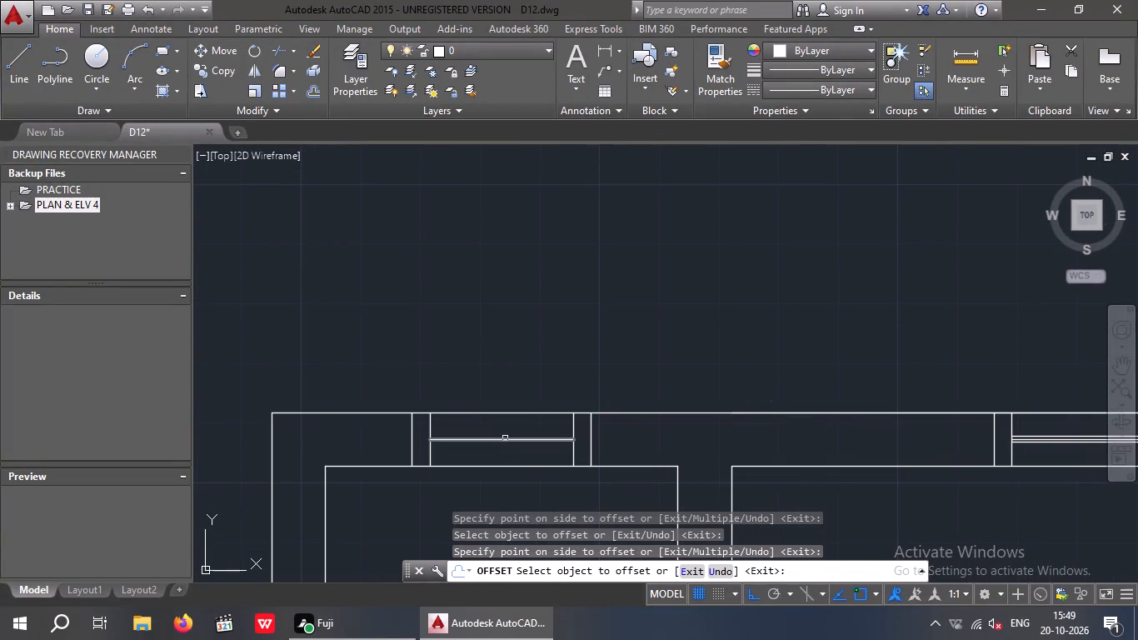
pyautogui.click(505, 438)
pyautogui.click(507, 422)
pyautogui.scroll(3, 507, 437)
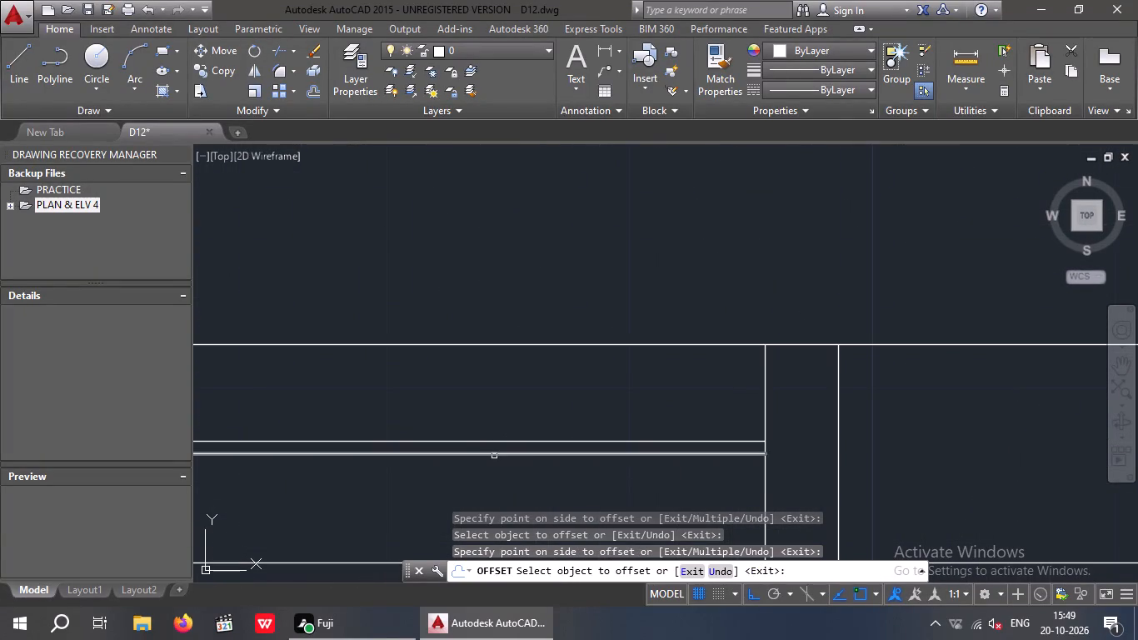
pyautogui.click(495, 453)
pyautogui.click(495, 478)
# Offset the centre line of the staircase's west window by 1/2" to both sides and end the Offset command.
pyautogui.scroll(-4, 507, 420)
pyautogui.moveTo(513, 450); pyautogui.dragTo(516, 381, button='middle')
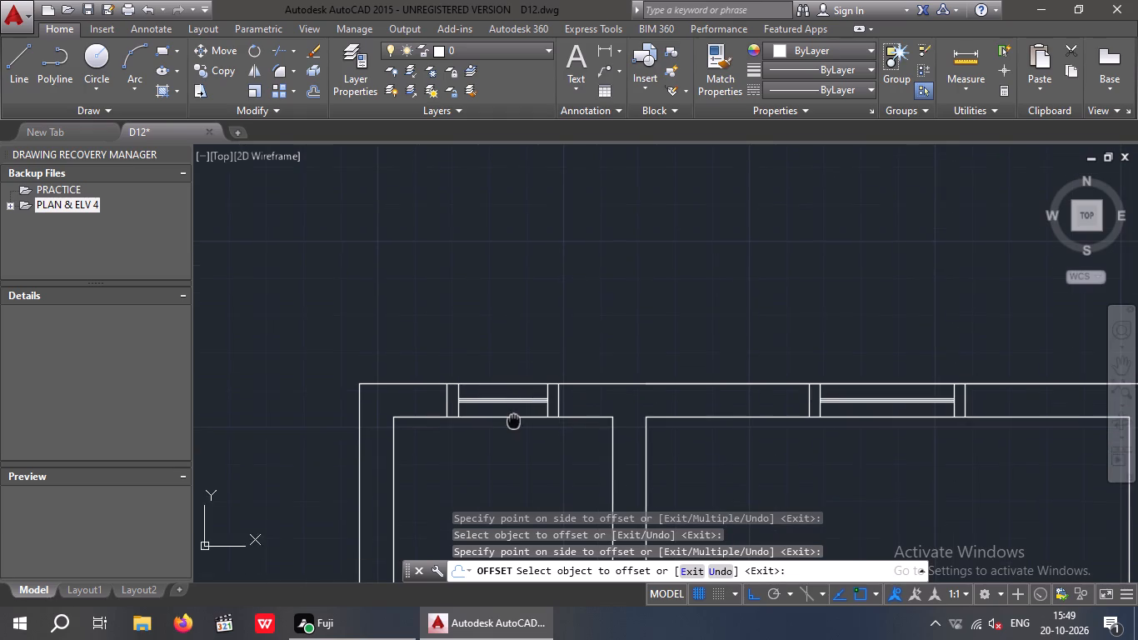
pyautogui.scroll(-2, 514, 379)
pyautogui.moveTo(517, 434); pyautogui.dragTo(517, 358, button='middle')
pyautogui.scroll(-1, 517, 354)
pyautogui.moveTo(540, 434); pyautogui.dragTo(548, 393, button='middle')
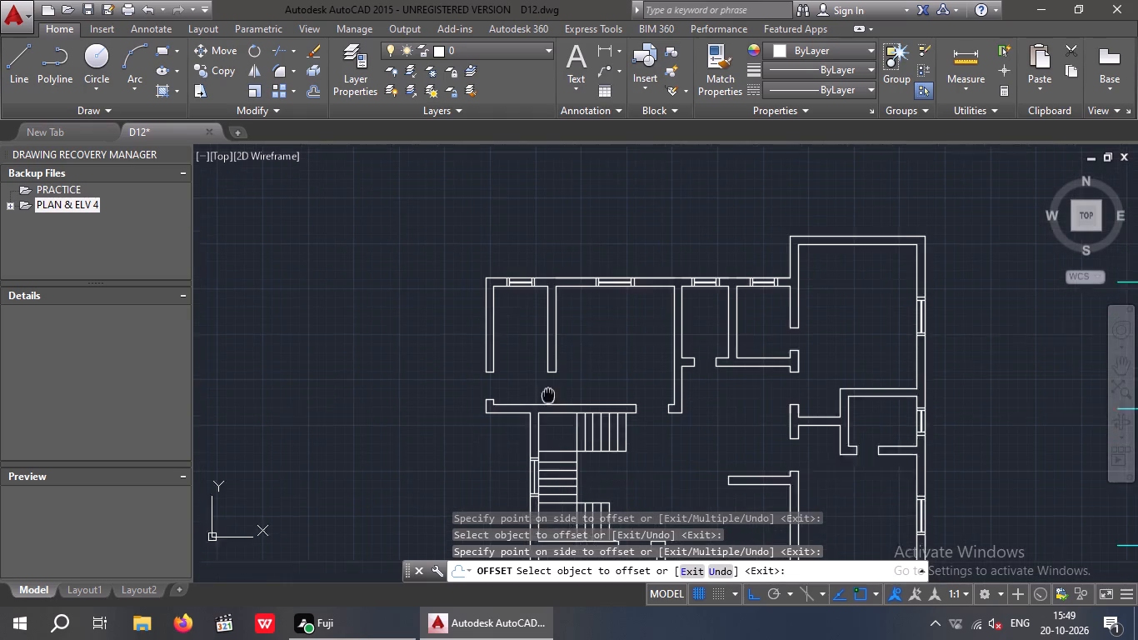
pyautogui.moveTo(548, 393); pyautogui.dragTo(548, 382, button='middle')
pyautogui.scroll(5, 537, 452)
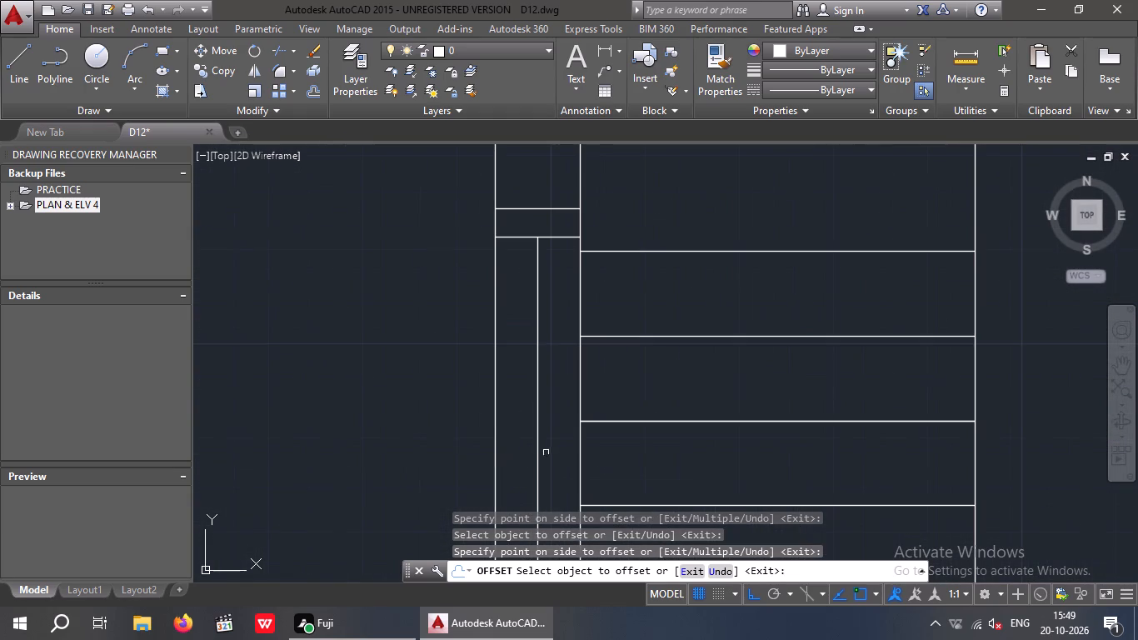
pyautogui.moveTo(537, 449); pyautogui.dragTo(545, 449)
pyautogui.click(572, 444)
pyautogui.scroll(2, 540, 453)
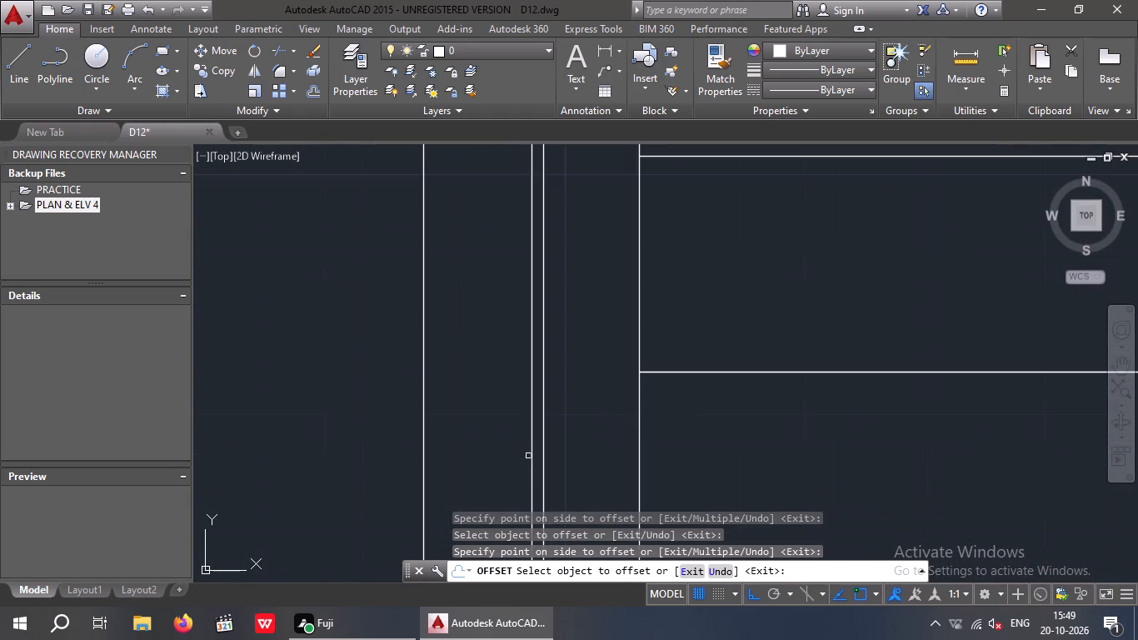
pyautogui.moveTo(531, 453); pyautogui.dragTo(512, 455)
pyautogui.click(507, 455)
pyautogui.scroll(-7, 506, 414)
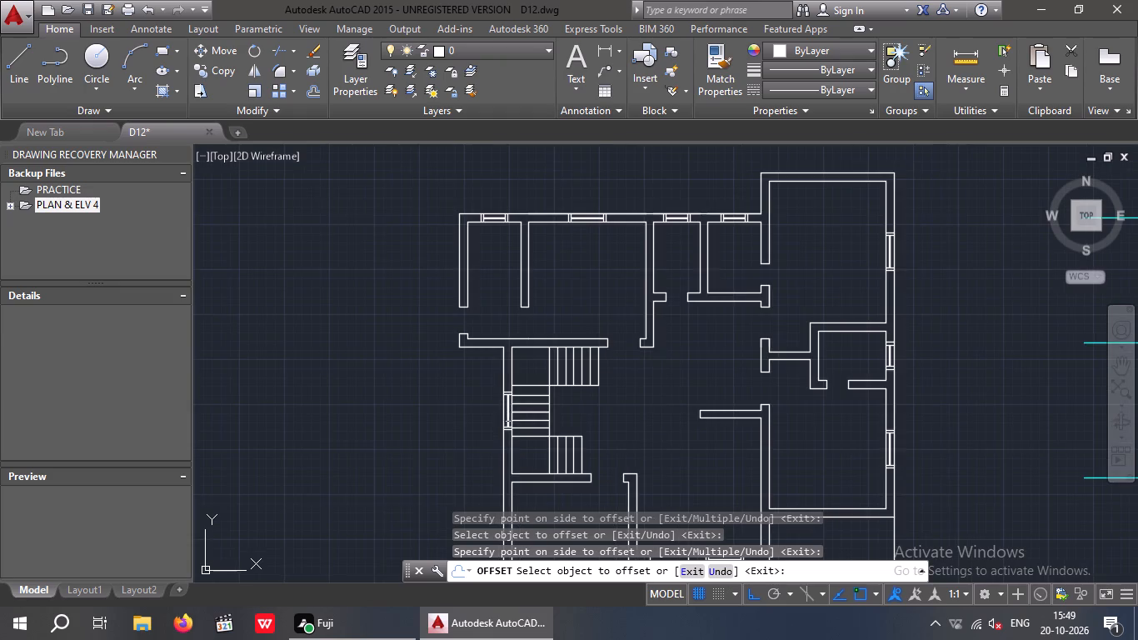
pyautogui.moveTo(482, 460); pyautogui.dragTo(467, 357, button='middle')
pyautogui.moveTo(515, 457); pyautogui.dragTo(492, 422, button='middle')
pyautogui.scroll(2, 534, 442)
pyautogui.scroll(-2, 544, 436)
pyautogui.press('Escape')
pyautogui.press('Escape')
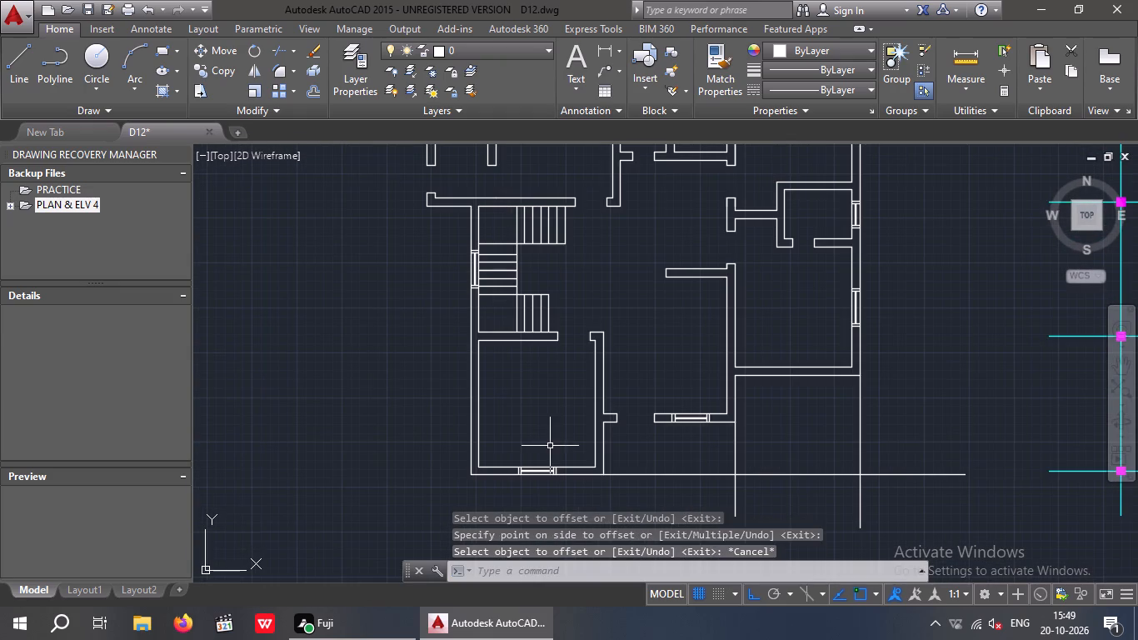
# Draw a line across the thickness of the northeast room's north wall at the midpoint of its inner face.
pyautogui.moveTo(549, 401); pyautogui.dragTo(498, 402, button='middle')
pyautogui.scroll(-3, 500, 395)
pyautogui.moveTo(496, 412); pyautogui.dragTo(476, 450, button='middle')
pyautogui.scroll(4, 557, 369)
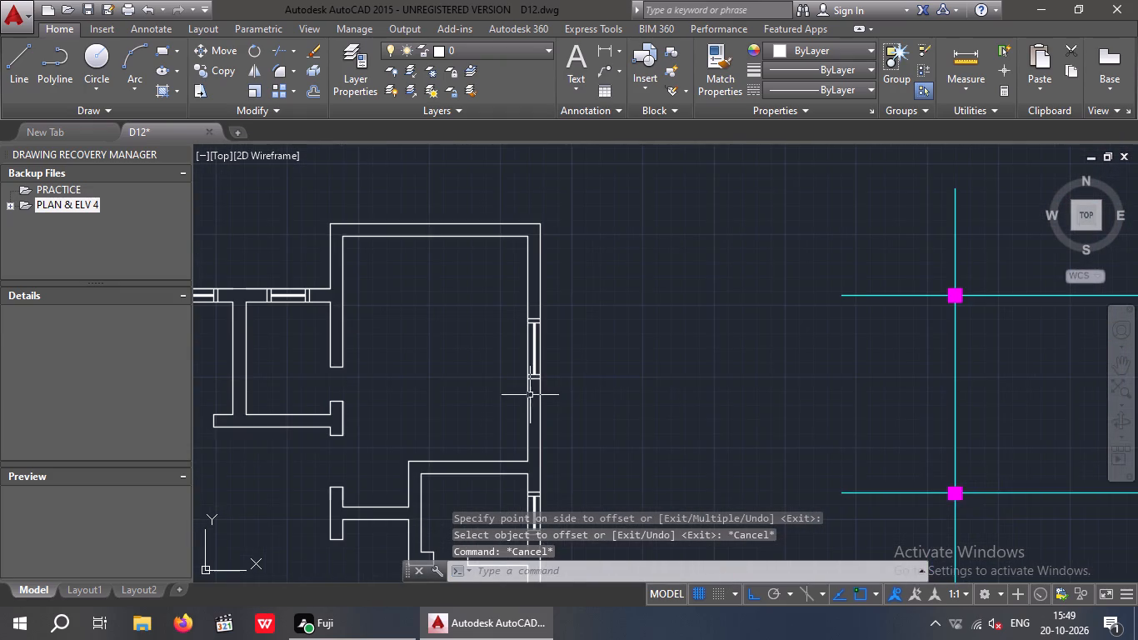
pyautogui.moveTo(515, 396); pyautogui.dragTo(571, 360, button='middle')
pyautogui.press('l')
pyautogui.press('Return')
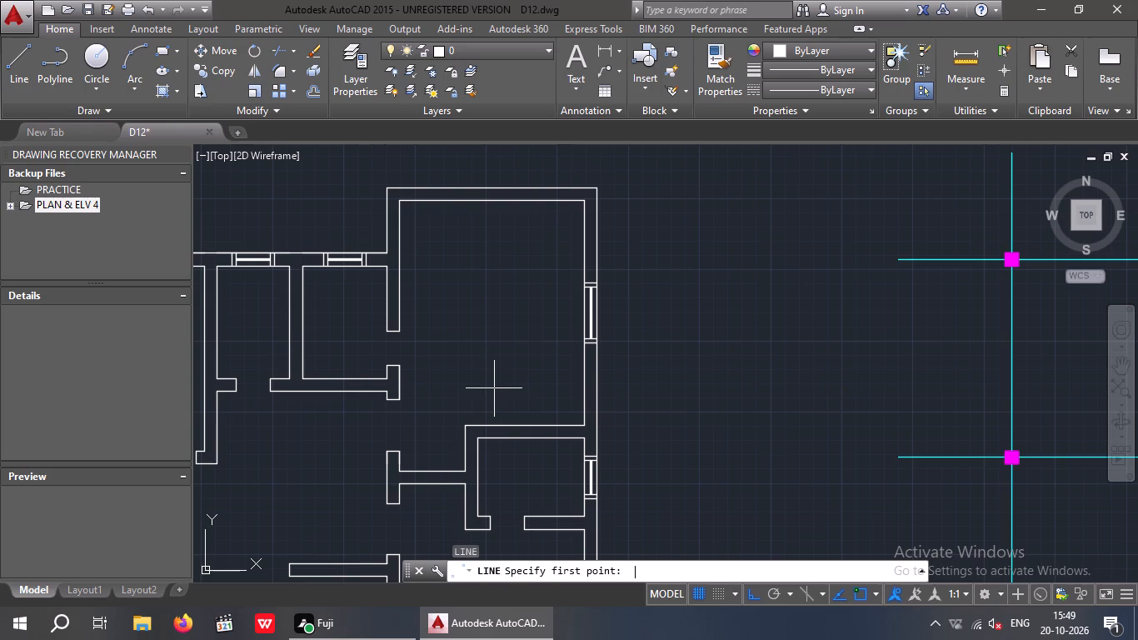
pyautogui.click(492, 203)
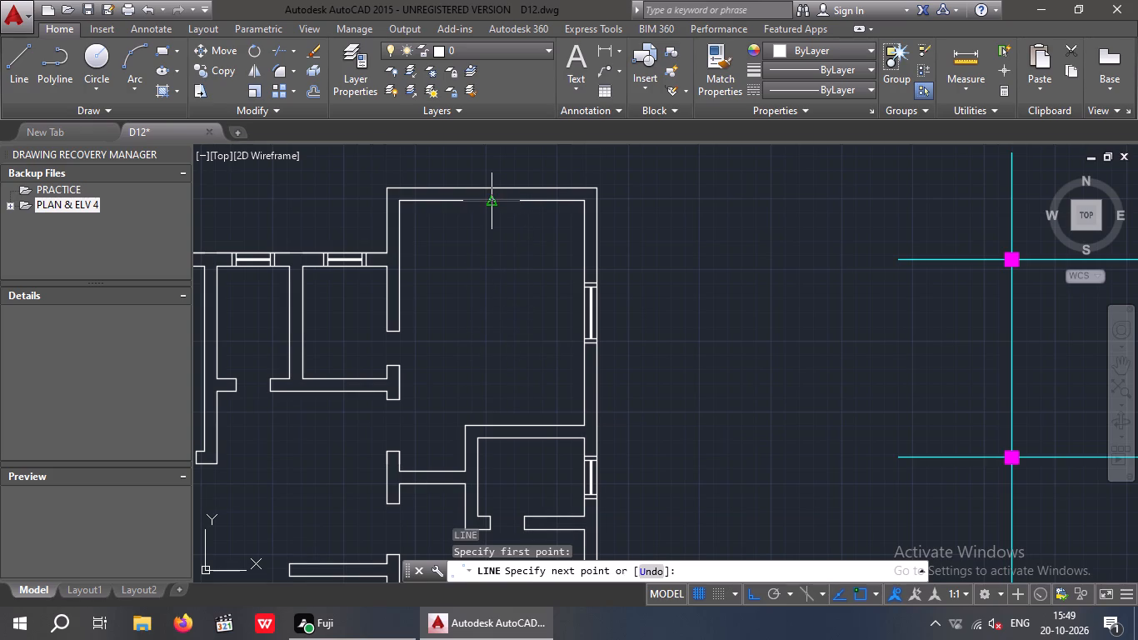
pyautogui.click(492, 183)
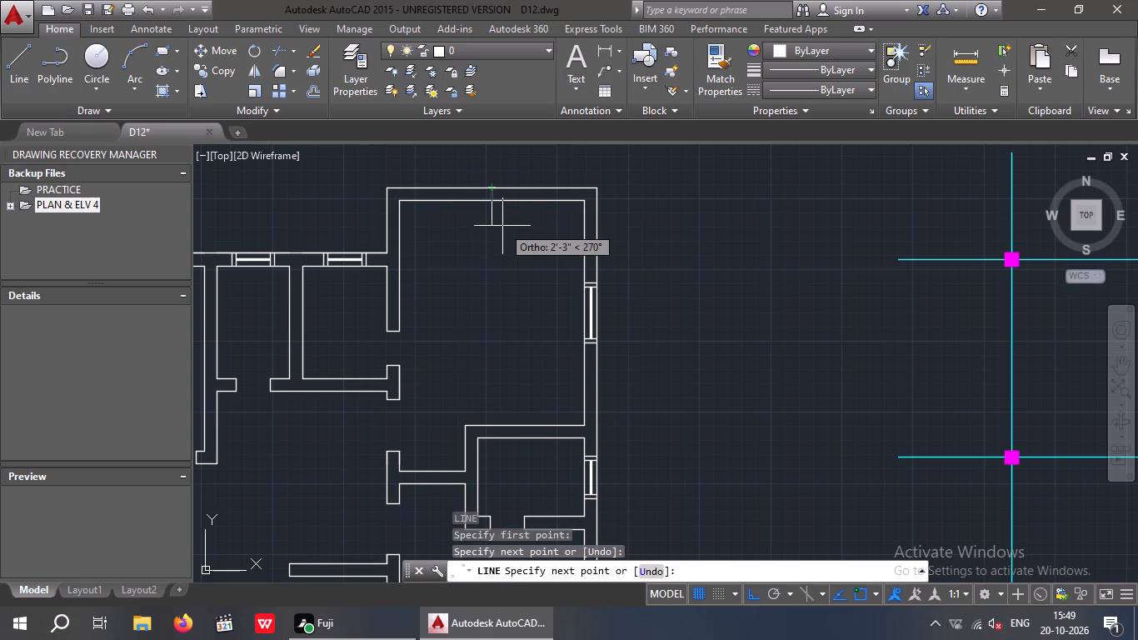
pyautogui.press('space')
# Draw a line across the thickness of the southeast room's south wall at the midpoint of its inner face.
pyautogui.scroll(-4, 503, 241)
pyautogui.scroll(3, 506, 320)
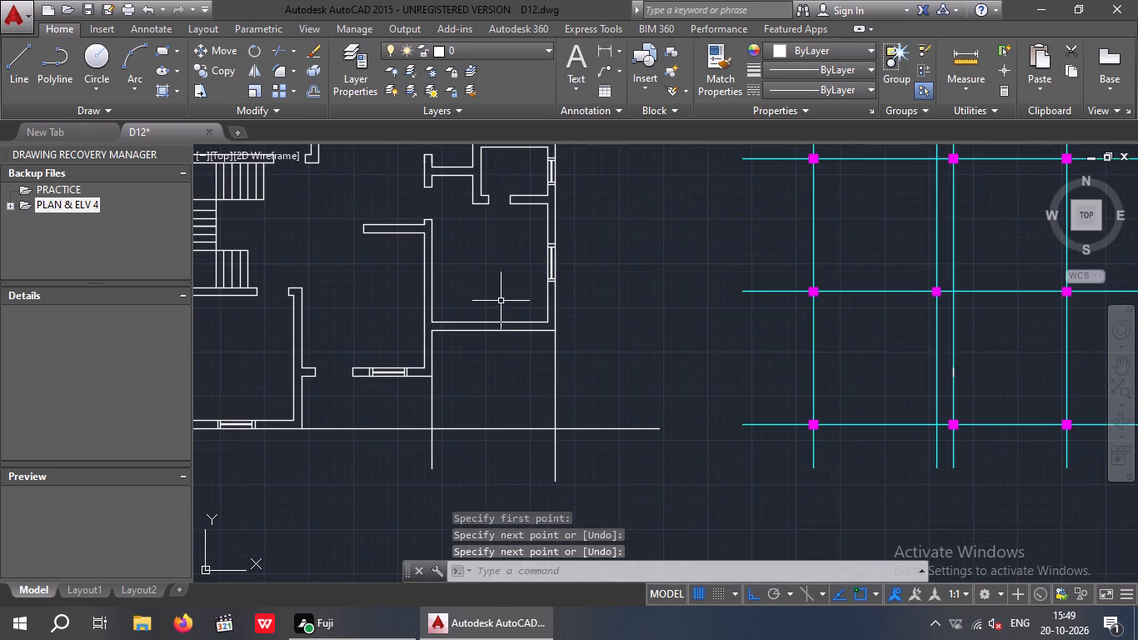
pyautogui.moveTo(501, 327); pyautogui.dragTo(500, 359, button='middle')
pyautogui.press('space')
pyautogui.click(492, 351)
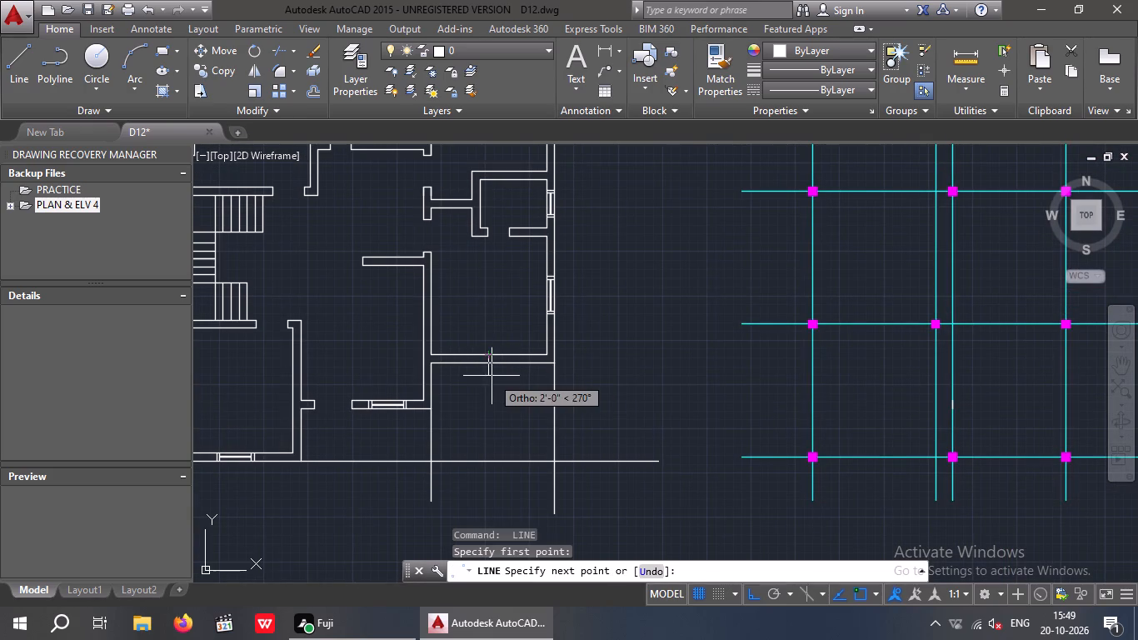
pyautogui.scroll(2, 492, 372)
pyautogui.click(482, 354)
pyautogui.press('space')
# Draw a line across the thickness of the southwest room's west wall at the midpoint of its inner face.
pyautogui.scroll(-1, 501, 382)
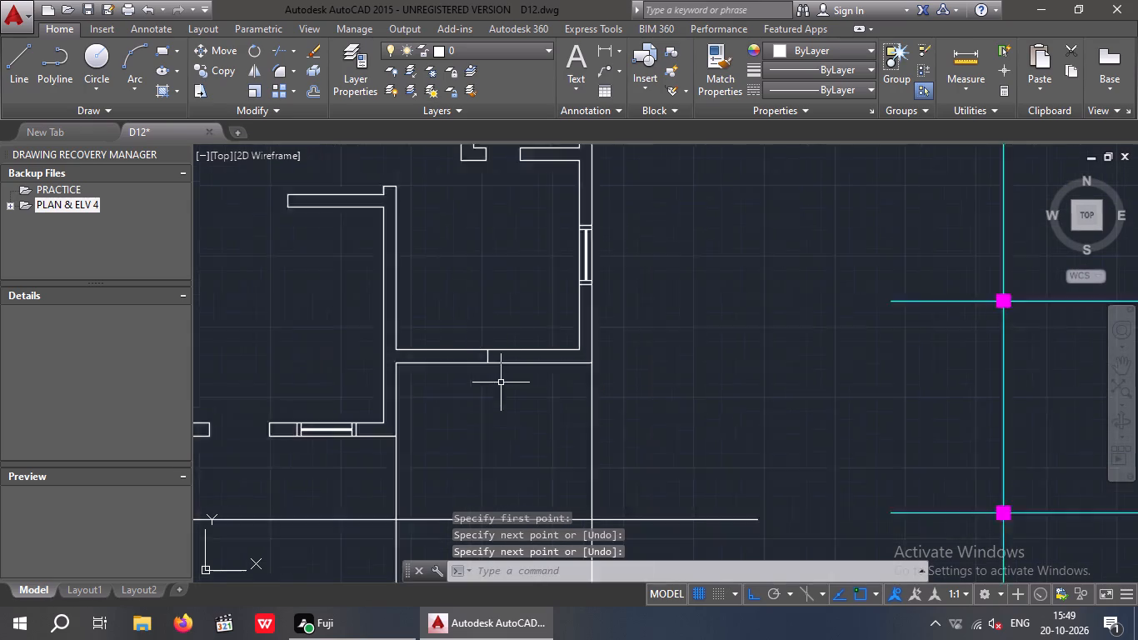
pyautogui.scroll(-2, 501, 382)
pyautogui.moveTo(506, 392); pyautogui.dragTo(717, 380, button='middle')
pyautogui.scroll(2, 510, 367)
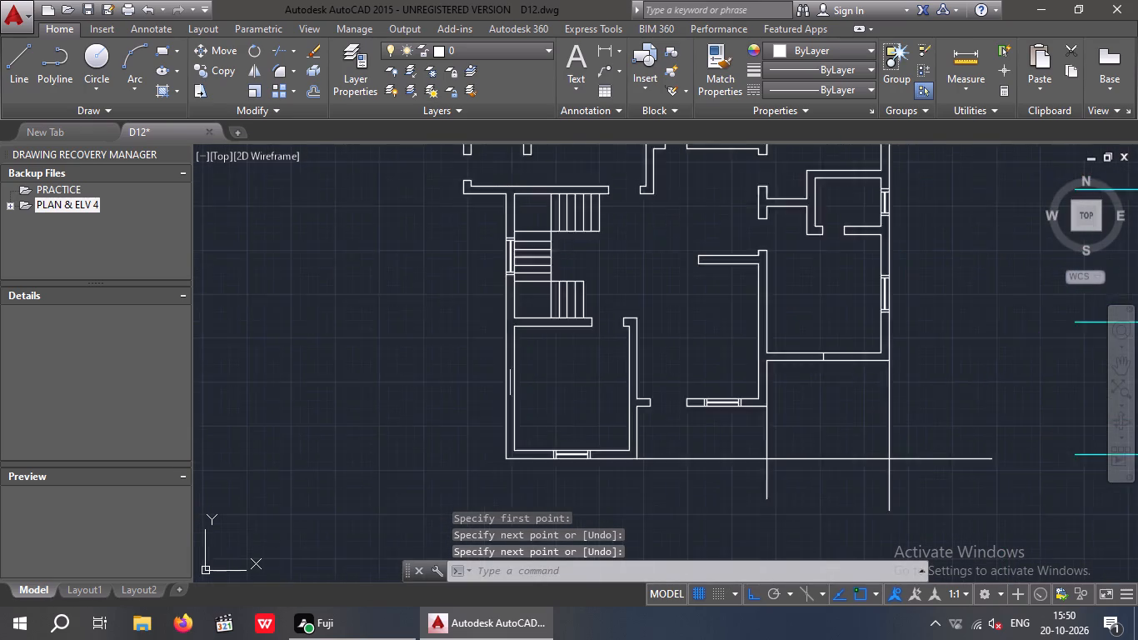
pyautogui.press('space')
pyautogui.click(515, 399)
pyautogui.scroll(3, 482, 402)
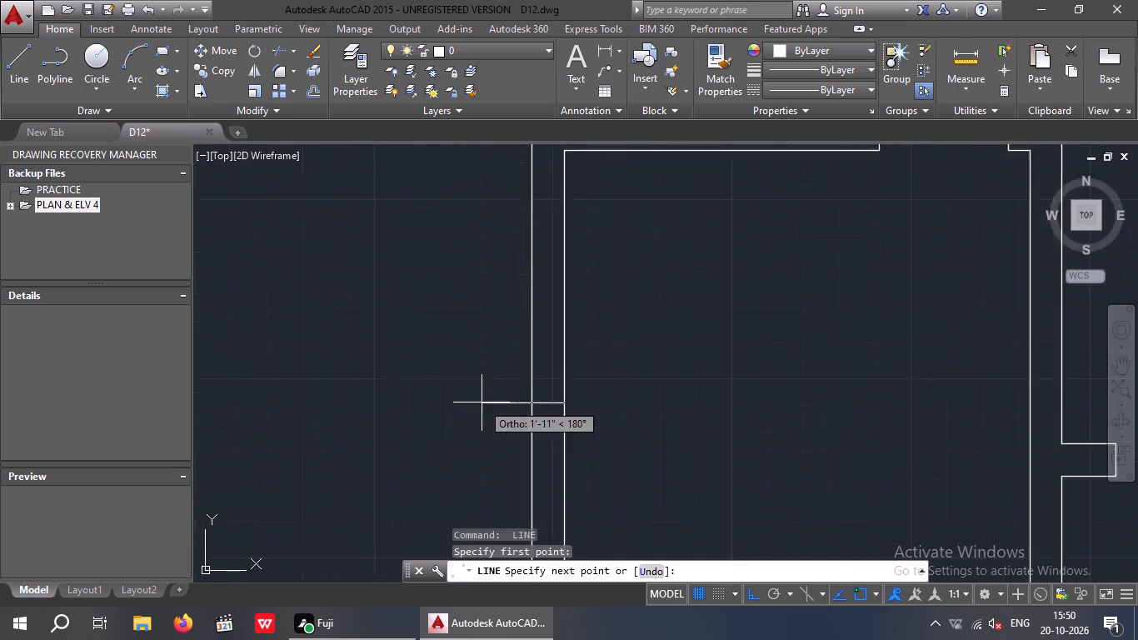
pyautogui.scroll(1, 482, 402)
pyautogui.click(605, 408)
pyautogui.press('space')
# Draw a line across the thickness of the small east room's north wall at the midpoint of its inner face.
pyautogui.scroll(-3, 497, 371)
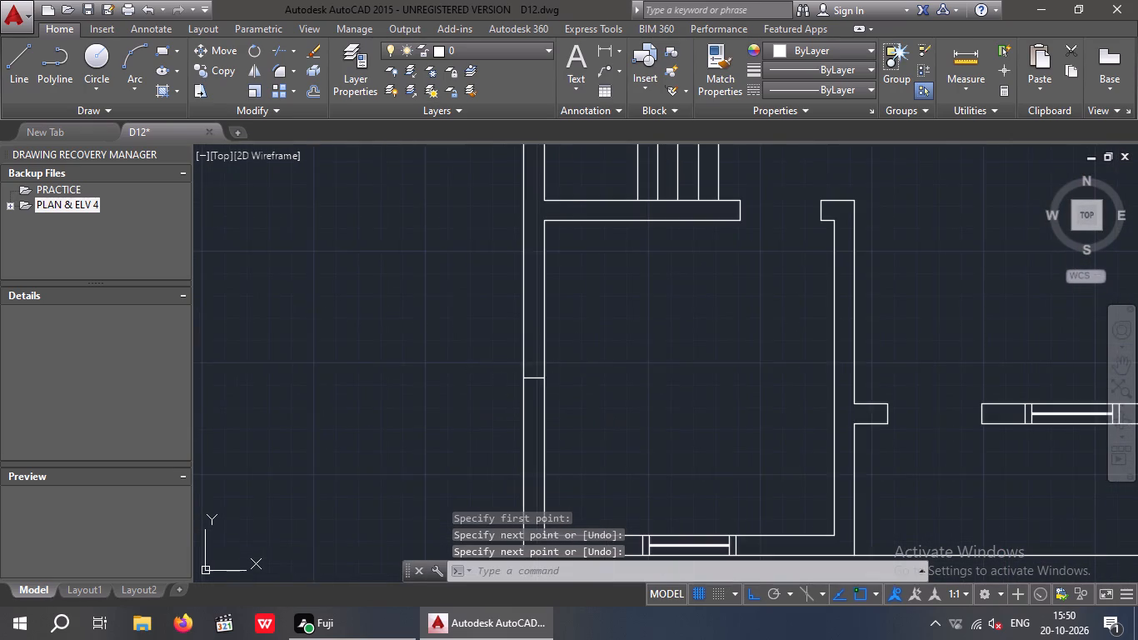
pyautogui.scroll(-2, 582, 361)
pyautogui.moveTo(617, 370); pyautogui.dragTo(586, 487, button='middle')
pyautogui.scroll(-1, 592, 391)
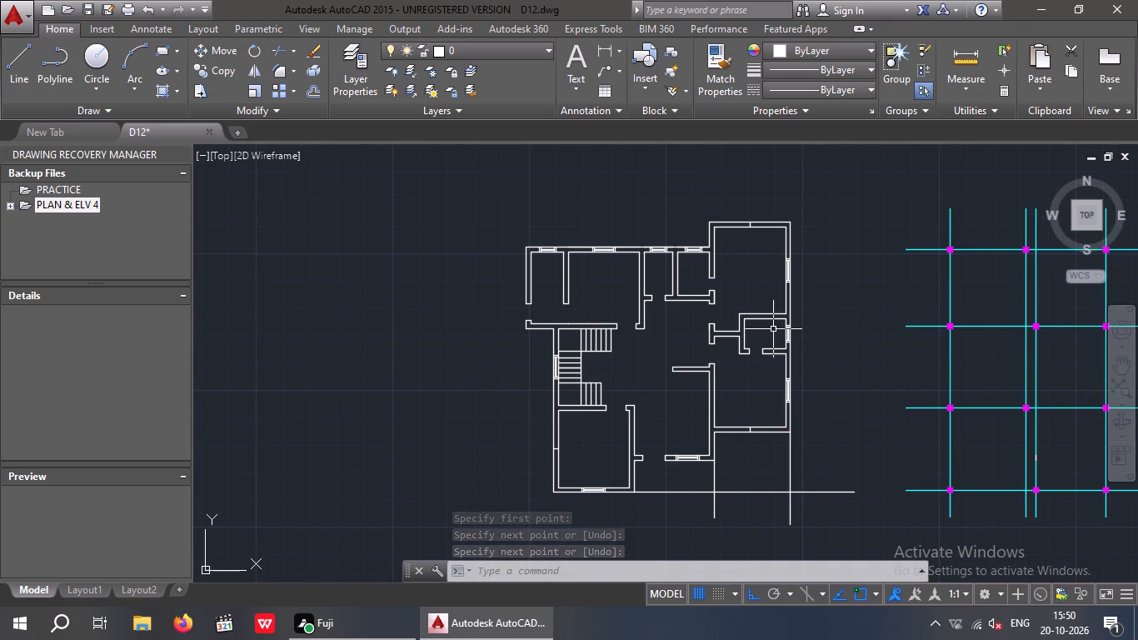
pyautogui.scroll(2, 766, 340)
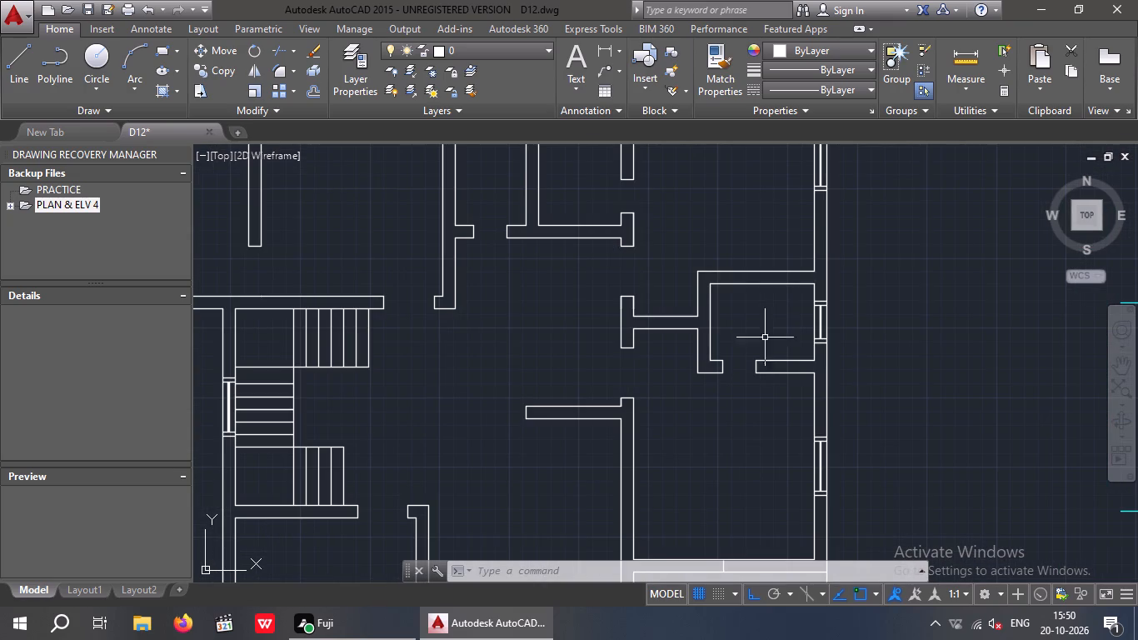
pyautogui.press('space')
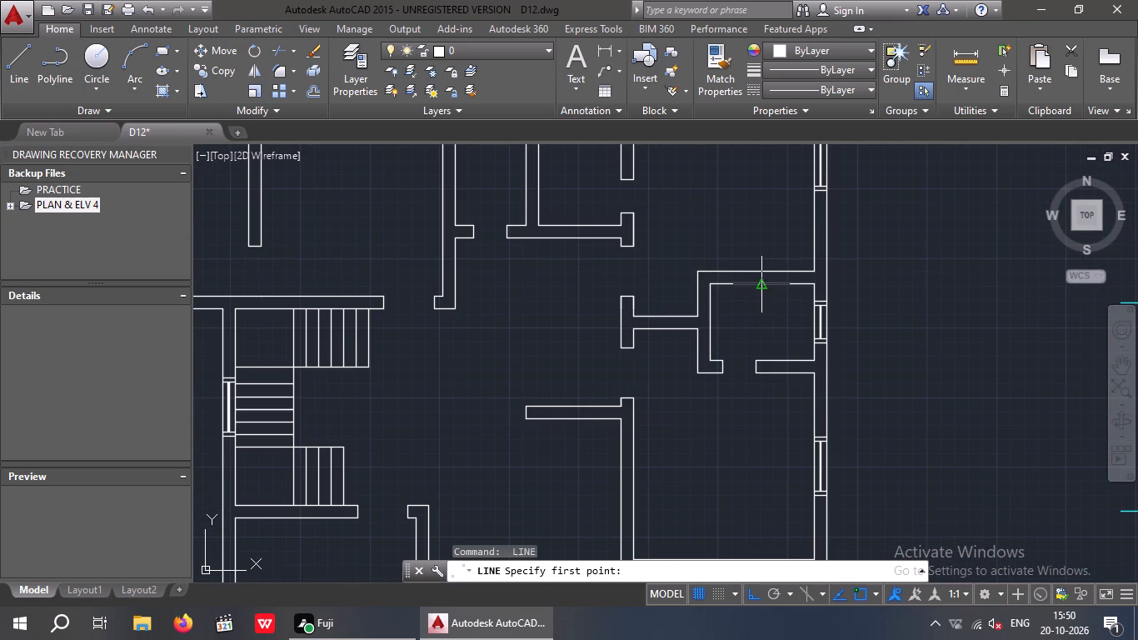
pyautogui.click(766, 283)
pyautogui.scroll(3, 761, 271)
pyautogui.click(762, 266)
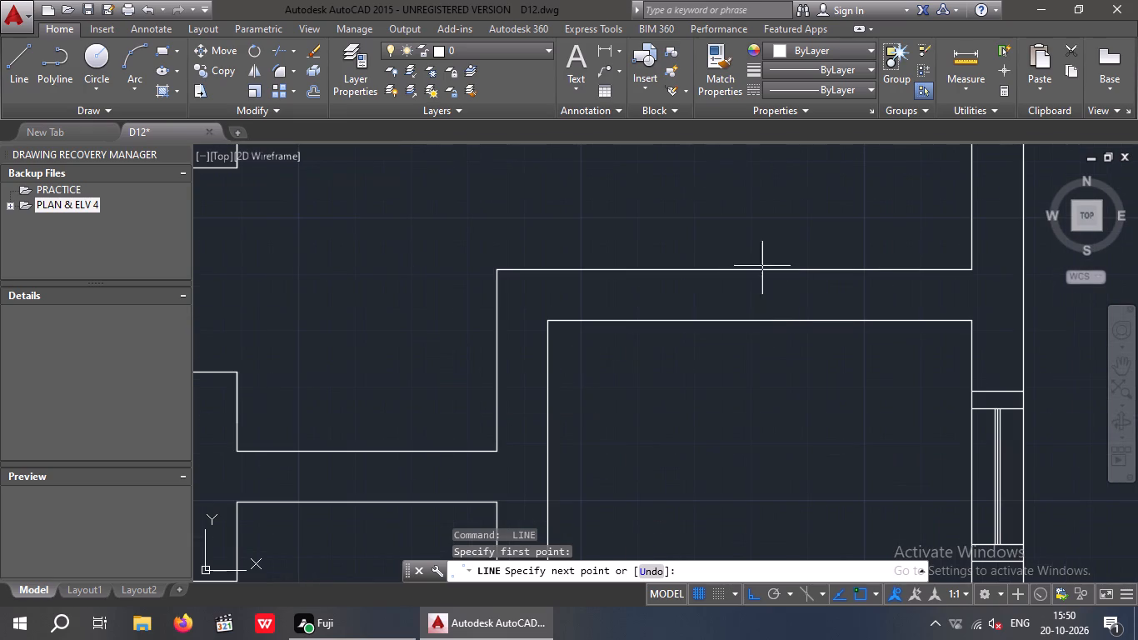
pyautogui.press('space')
pyautogui.scroll(-4, 750, 292)
pyautogui.moveTo(743, 322); pyautogui.dragTo(760, 412, button='middle')
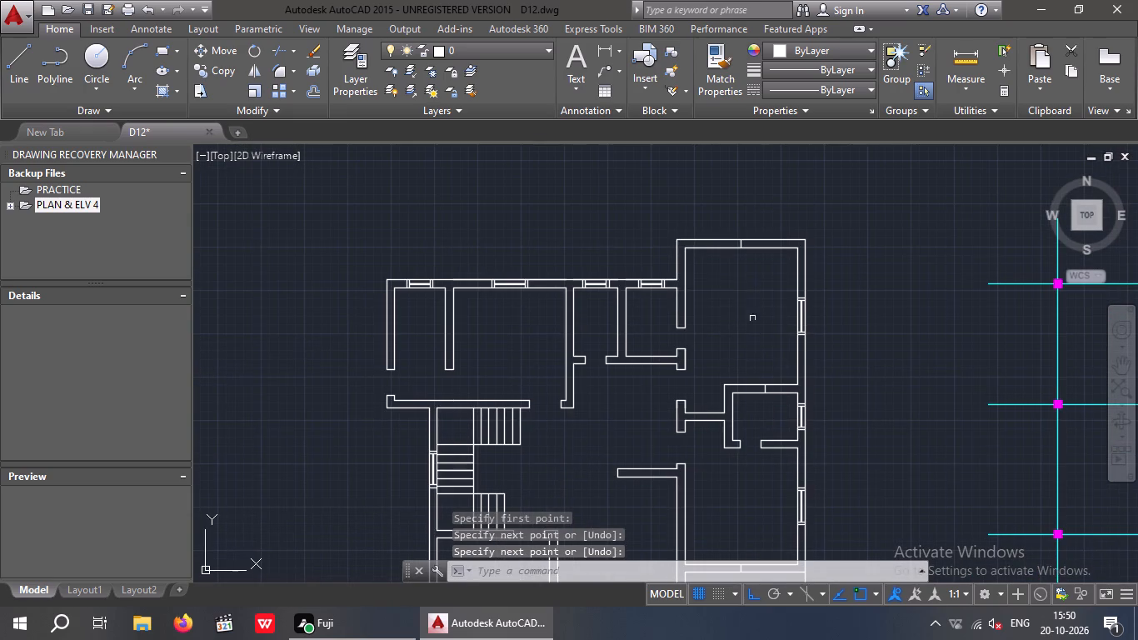
pyautogui.scroll(3, 646, 306)
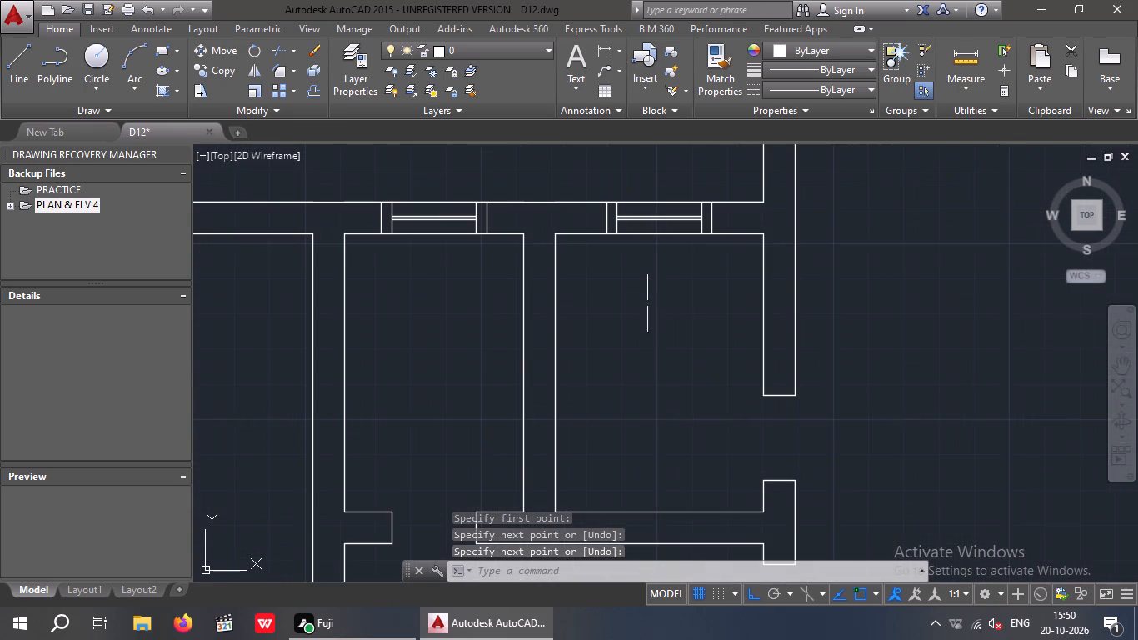
# Draw a line across the wall thickness at the window midpoint in each of the two small north rooms.
pyautogui.press('space')
pyautogui.click(660, 236)
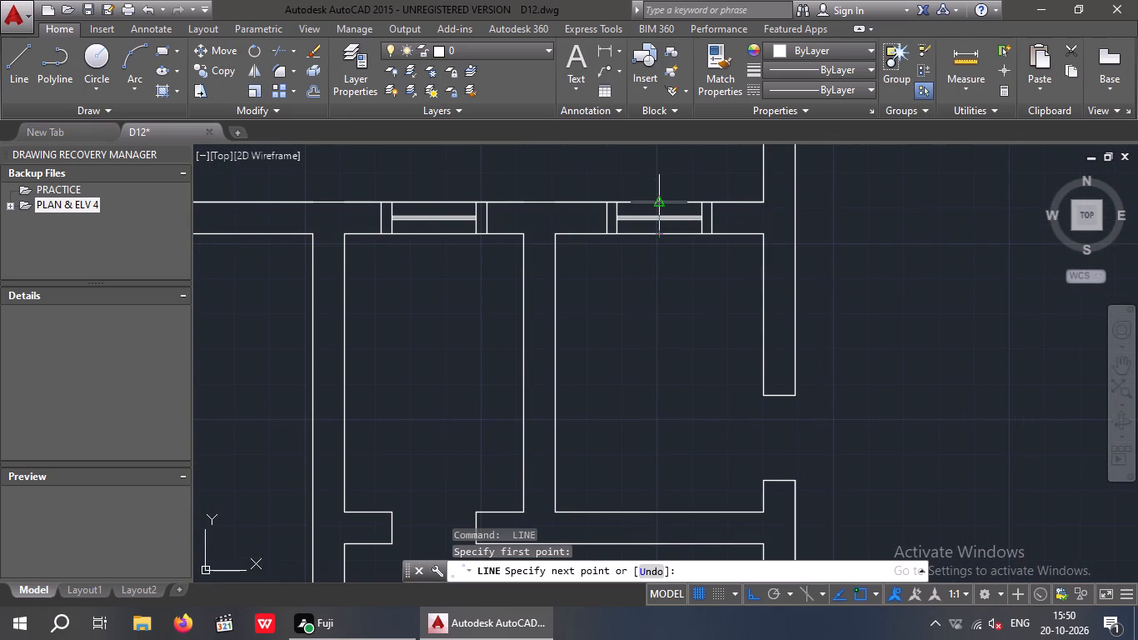
pyautogui.click(656, 200)
pyautogui.press('space')
pyautogui.moveTo(639, 300); pyautogui.dragTo(741, 318, button='middle')
pyautogui.press('space')
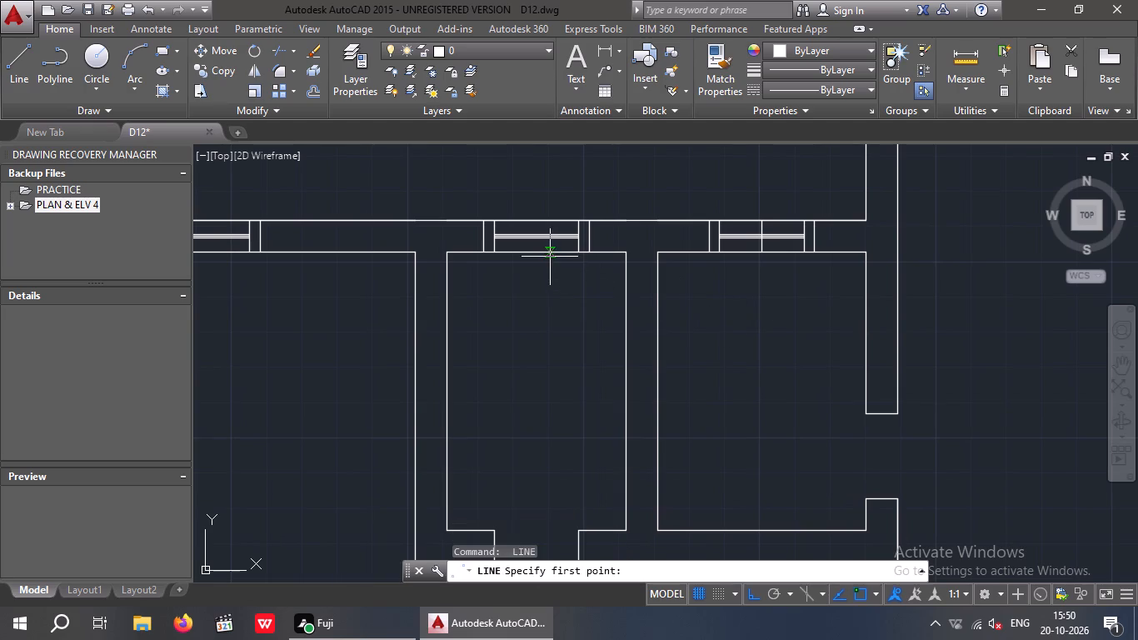
pyautogui.click(532, 257)
pyautogui.click(532, 219)
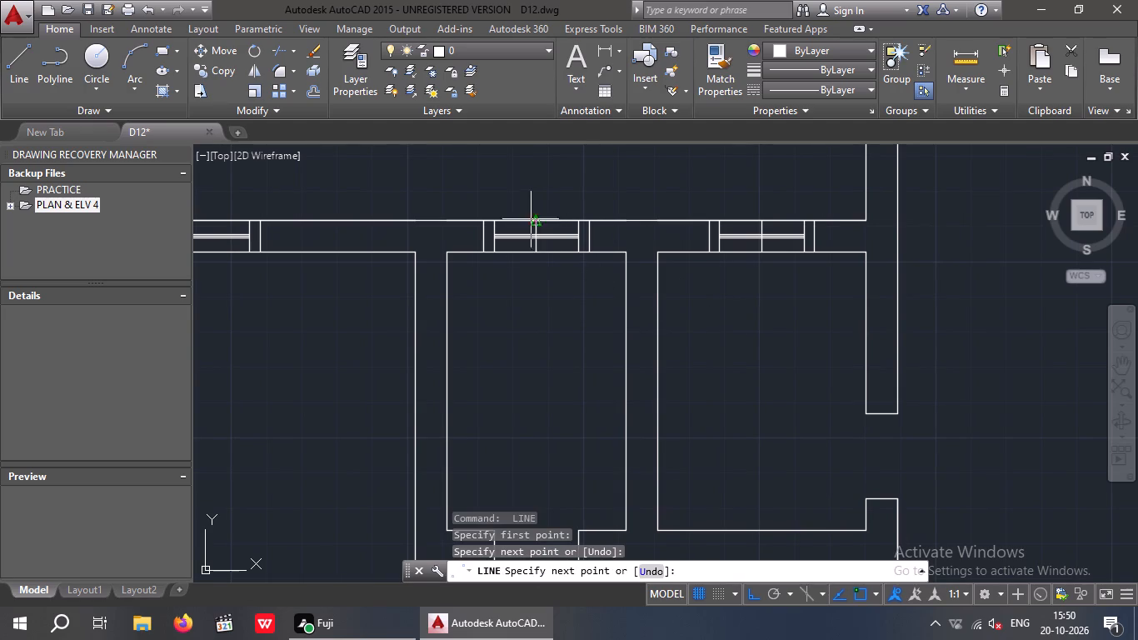
pyautogui.press('Escape')
pyautogui.press('Escape')
# Examine the overall floor plan, including its rooms, staircase and the adjacent column grid.
pyautogui.scroll(-2, 537, 348)
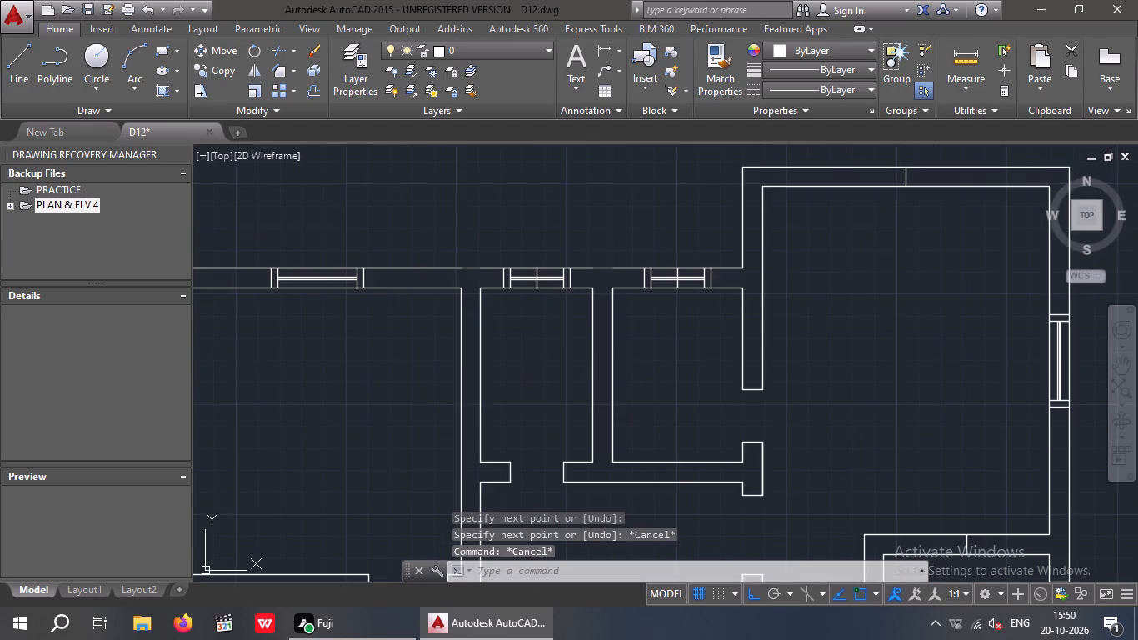
pyautogui.moveTo(497, 391); pyautogui.dragTo(577, 287, button='middle')
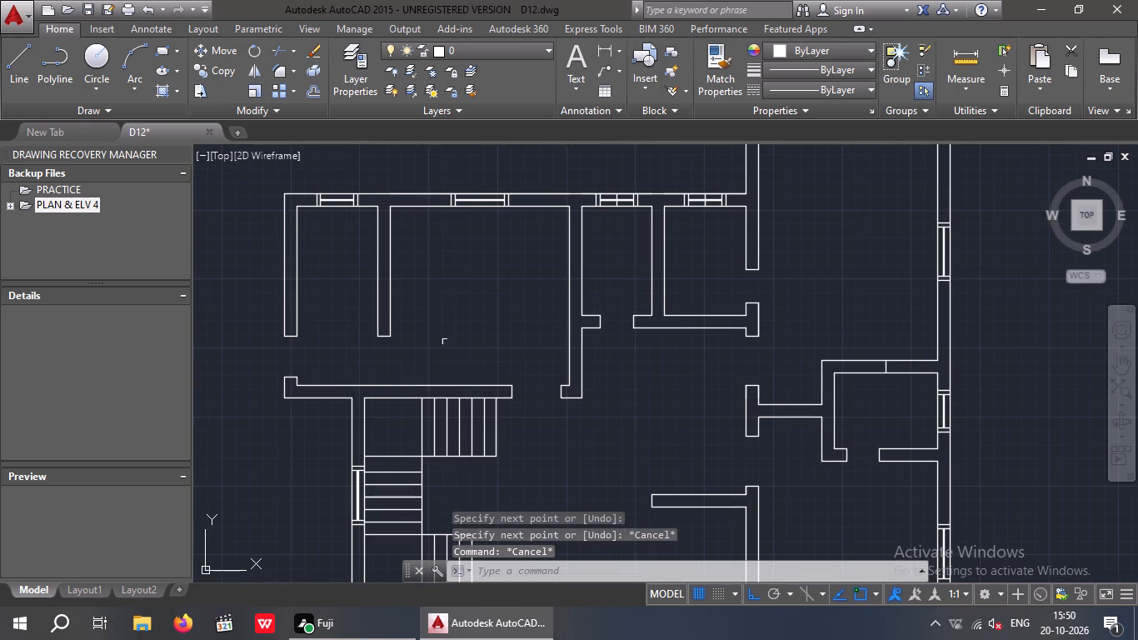
pyautogui.press('Escape')
pyautogui.press('Escape')
pyautogui.scroll(-2, 493, 307)
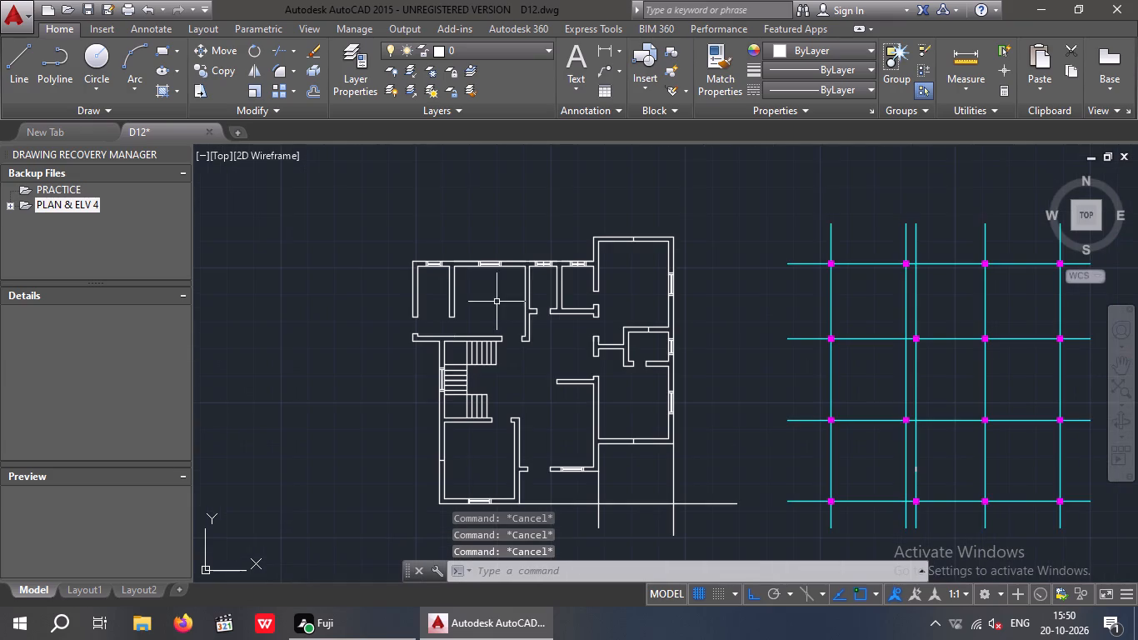
pyautogui.moveTo(511, 374); pyautogui.dragTo(505, 315, button='middle')
pyautogui.scroll(-1, 508, 311)
pyautogui.moveTo(473, 368); pyautogui.dragTo(599, 365, button='middle')
pyautogui.scroll(-2, 542, 346)
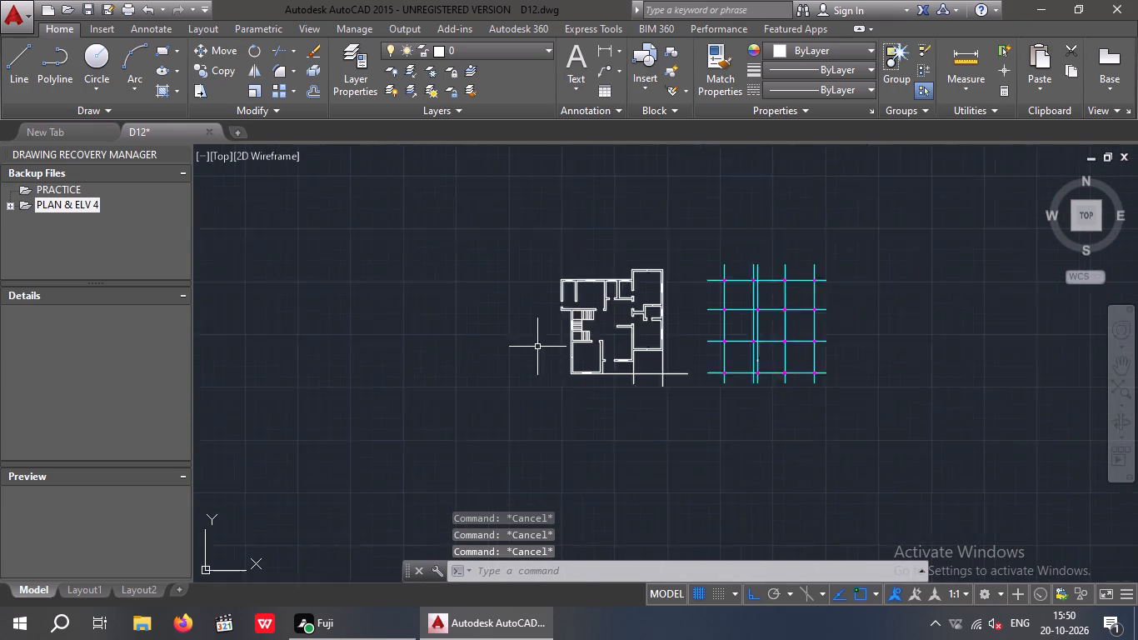
pyautogui.moveTo(461, 374); pyautogui.dragTo(434, 379, button='middle')
pyautogui.scroll(5, 556, 342)
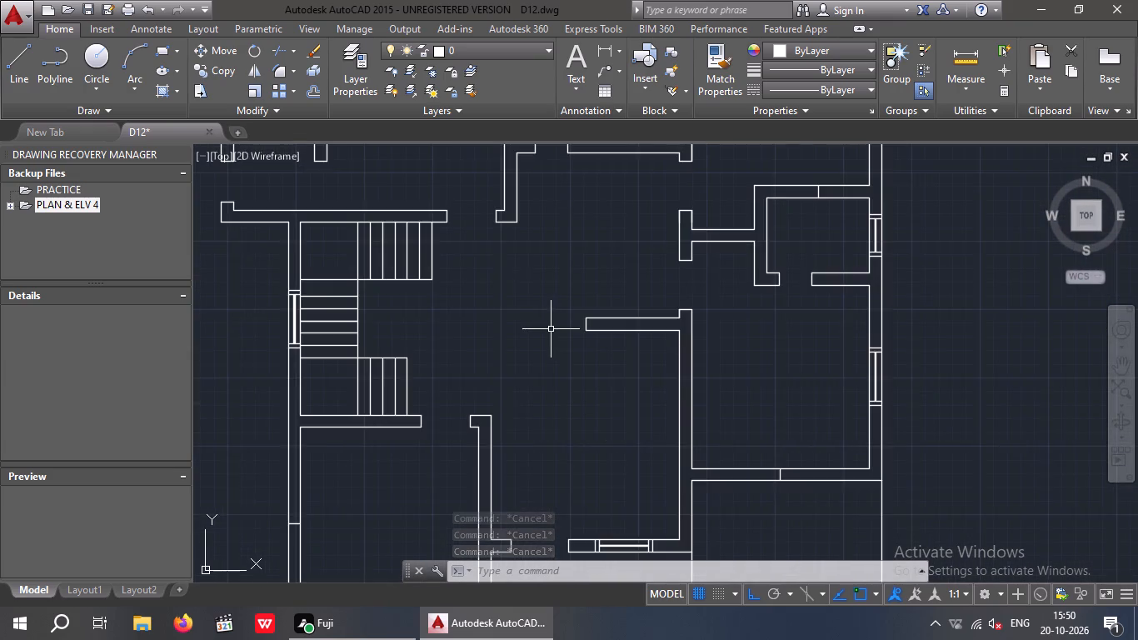
pyautogui.moveTo(550, 329); pyautogui.dragTo(569, 247, button='middle')
# Insert the Bed - Queen block from DesignCenter's Home - Space Planner at scale 1 and rotation 0, outside the plan's east side.
pyautogui.write('DC')
pyautogui.press('space')
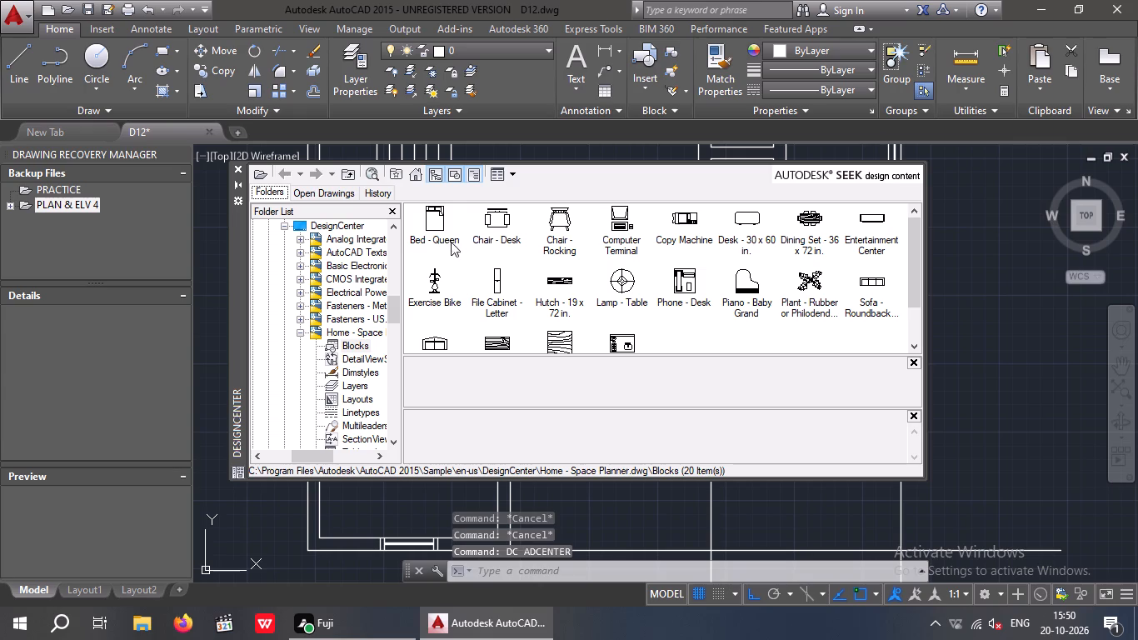
pyautogui.click(435, 218)
pyautogui.doubleClick(434, 220)
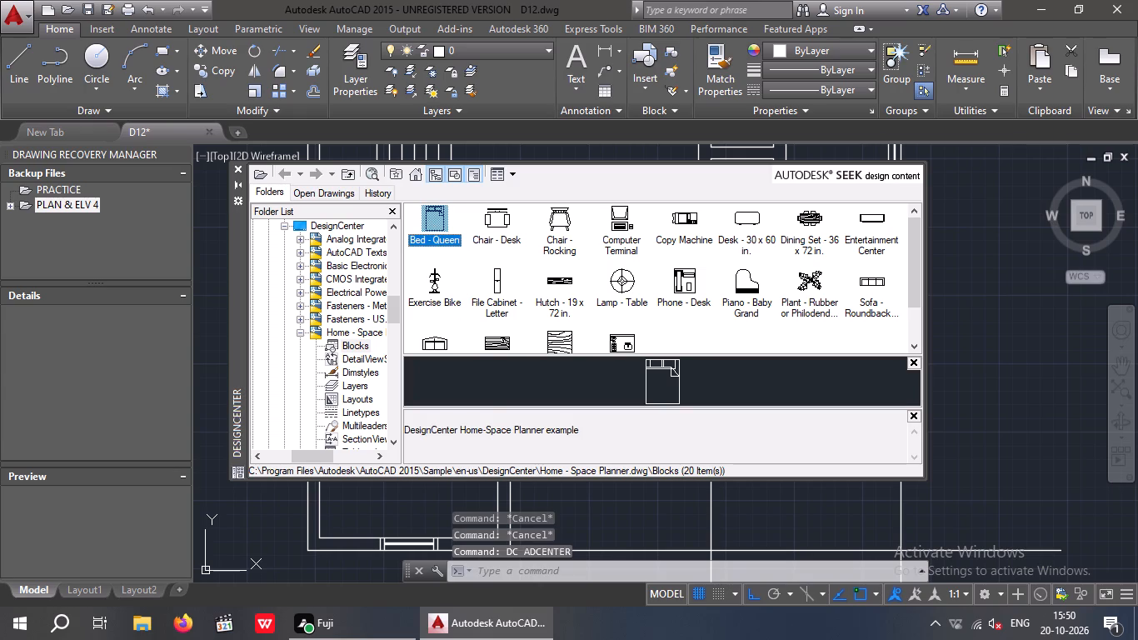
pyautogui.doubleClick(434, 221)
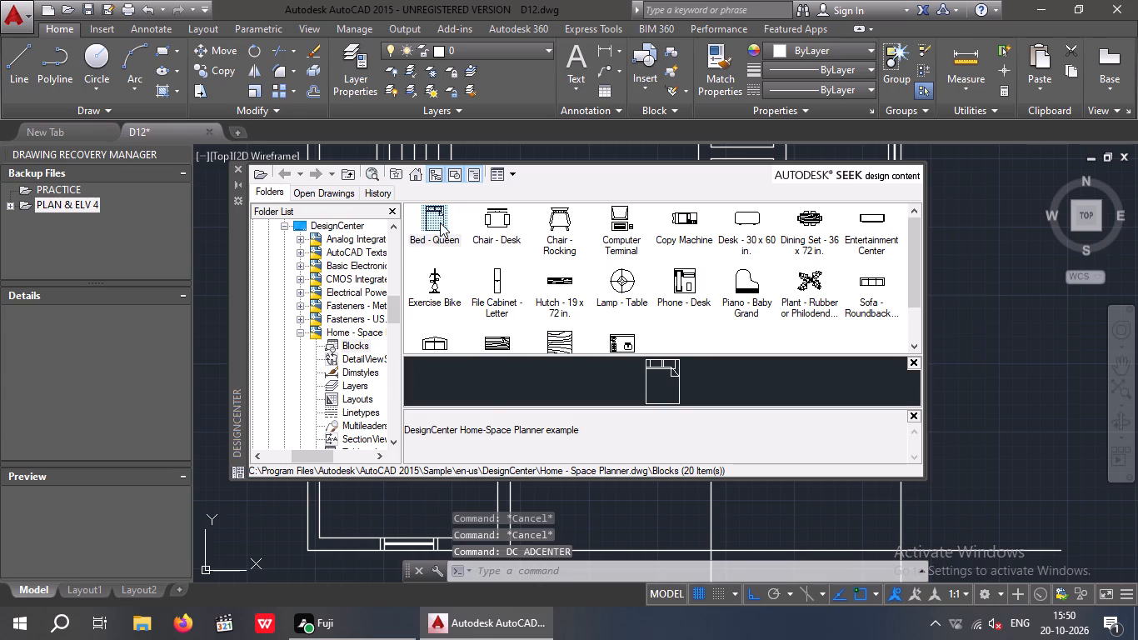
pyautogui.tripleClick(434, 221)
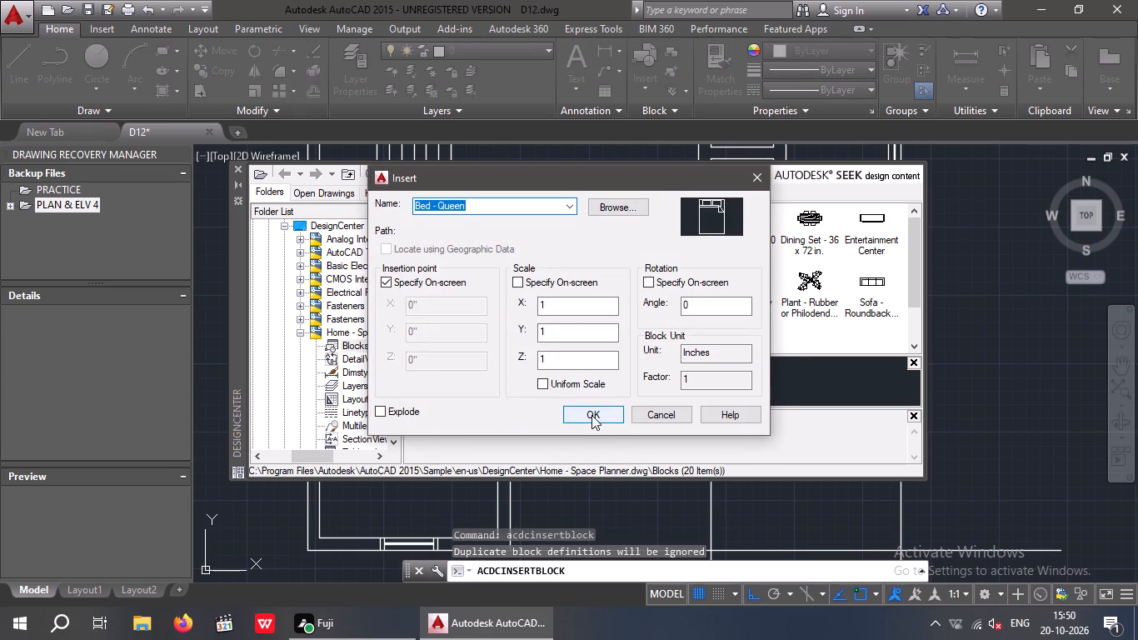
pyautogui.click(591, 414)
pyautogui.click(1018, 324)
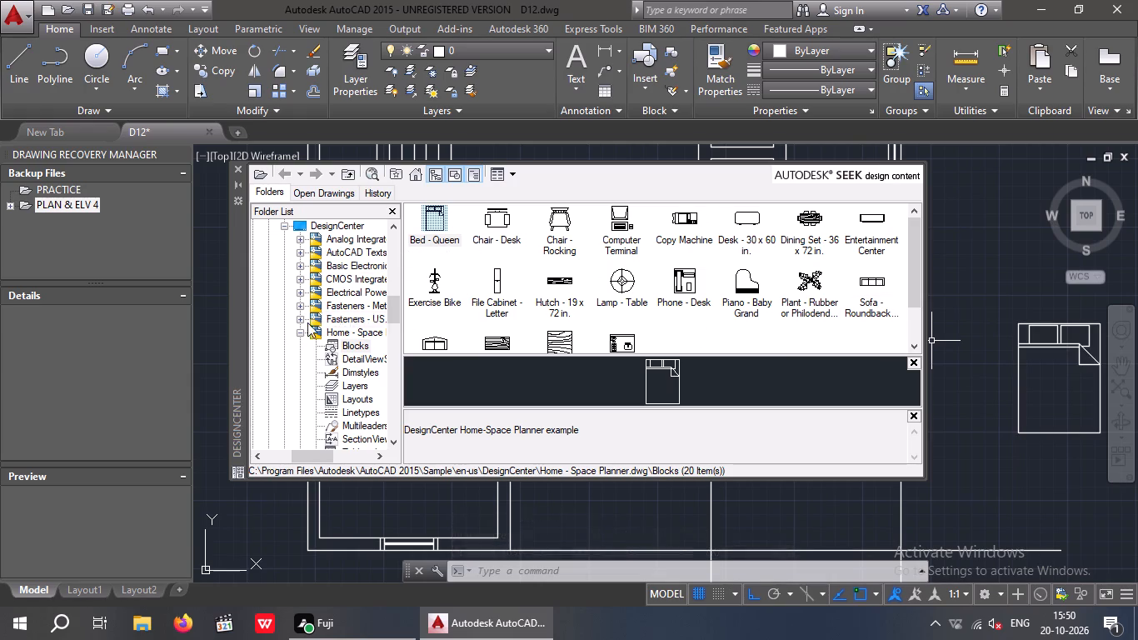
# Insert the Toilet - top block from House Designer's blocks just north of the bed, and close DesignCenter.
pyautogui.scroll(-2, 347, 329)
pyautogui.doubleClick(345, 424)
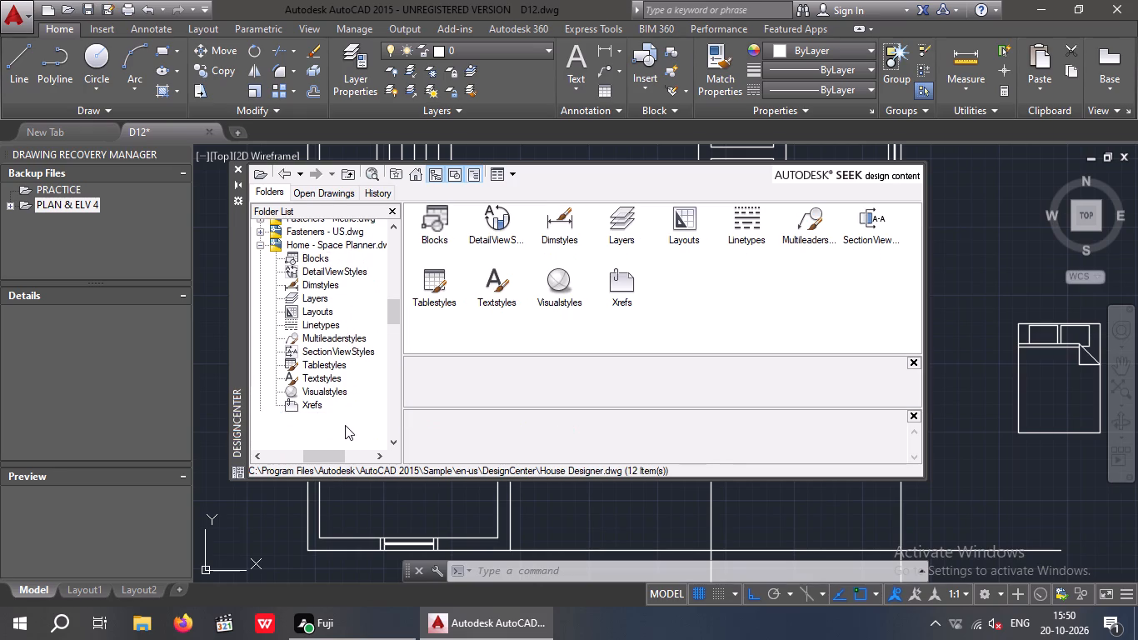
pyautogui.tripleClick(436, 214)
pyautogui.click(439, 215)
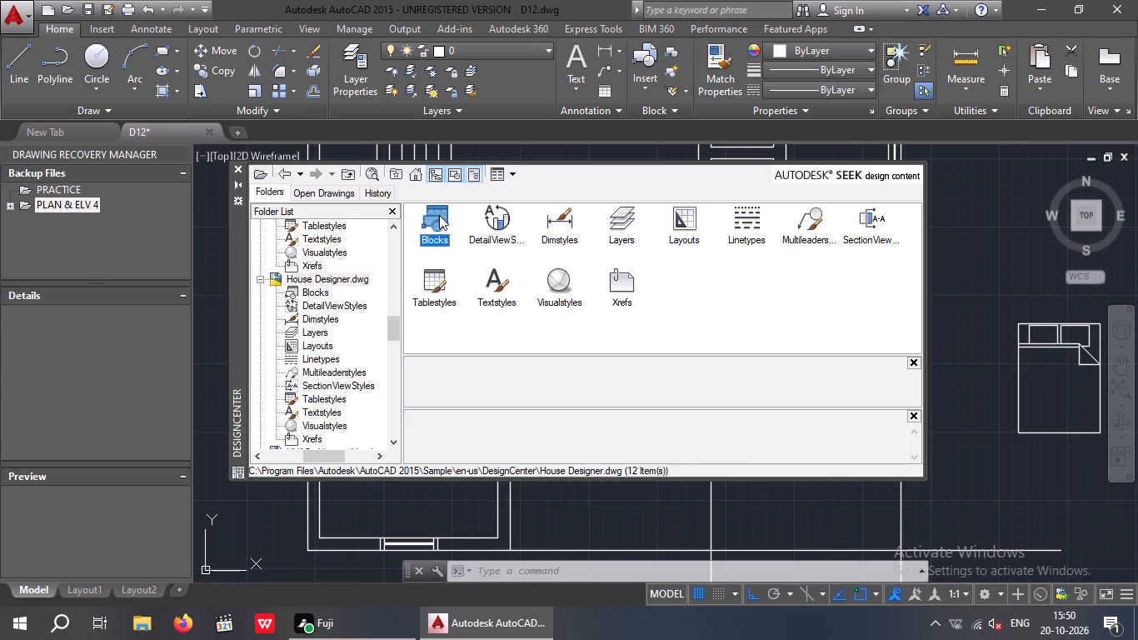
pyautogui.doubleClick(441, 218)
pyautogui.doubleClick(432, 230)
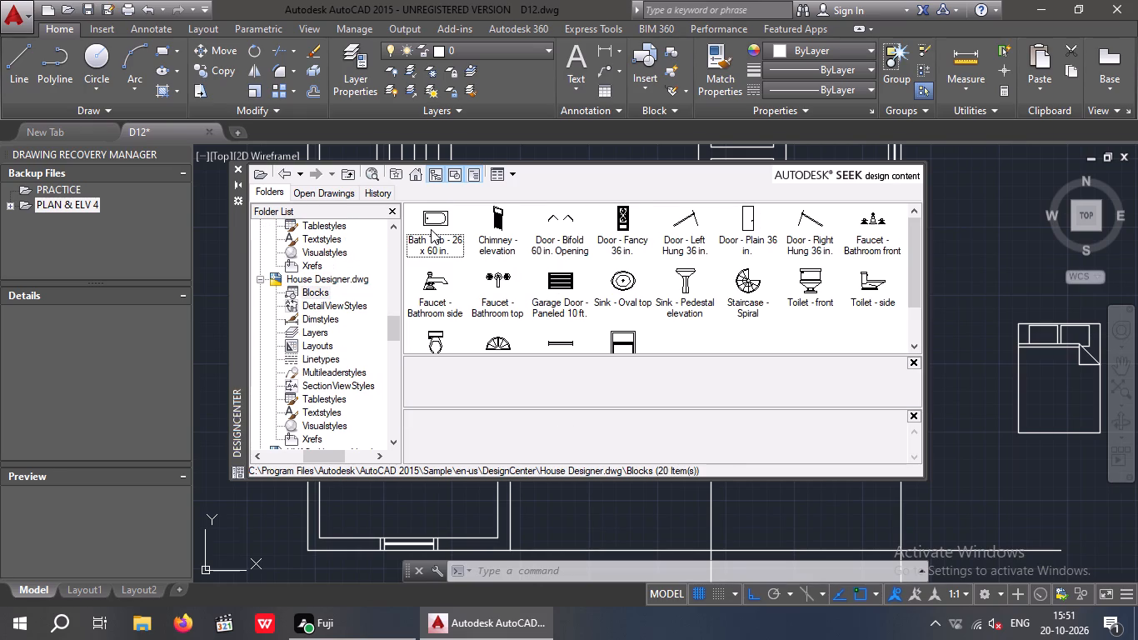
pyautogui.tripleClick(430, 337)
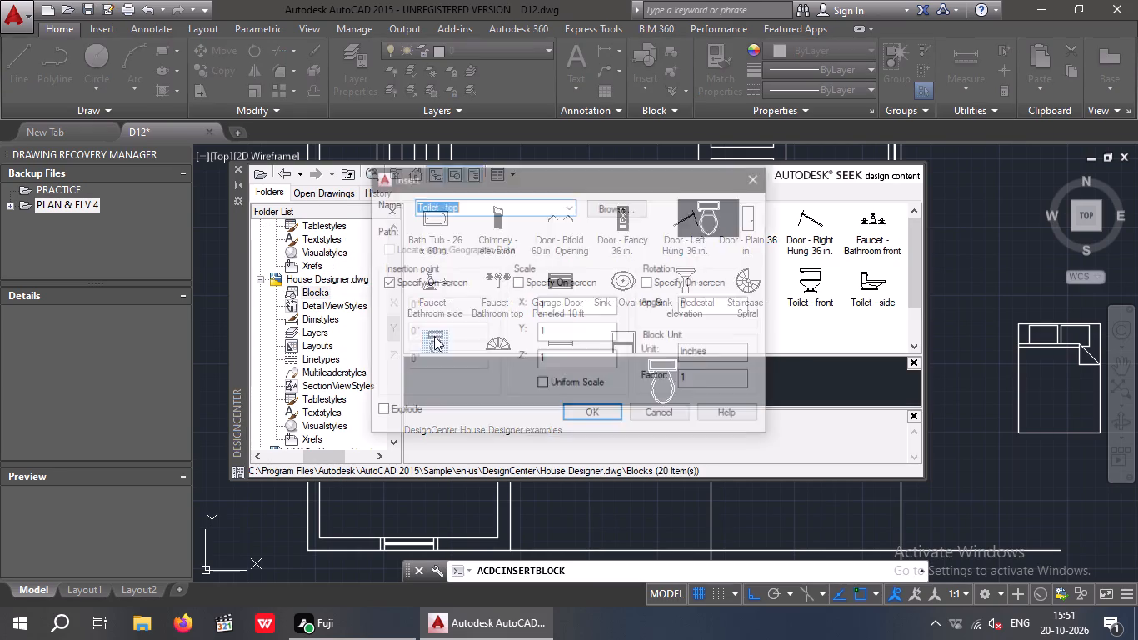
pyautogui.click(574, 412)
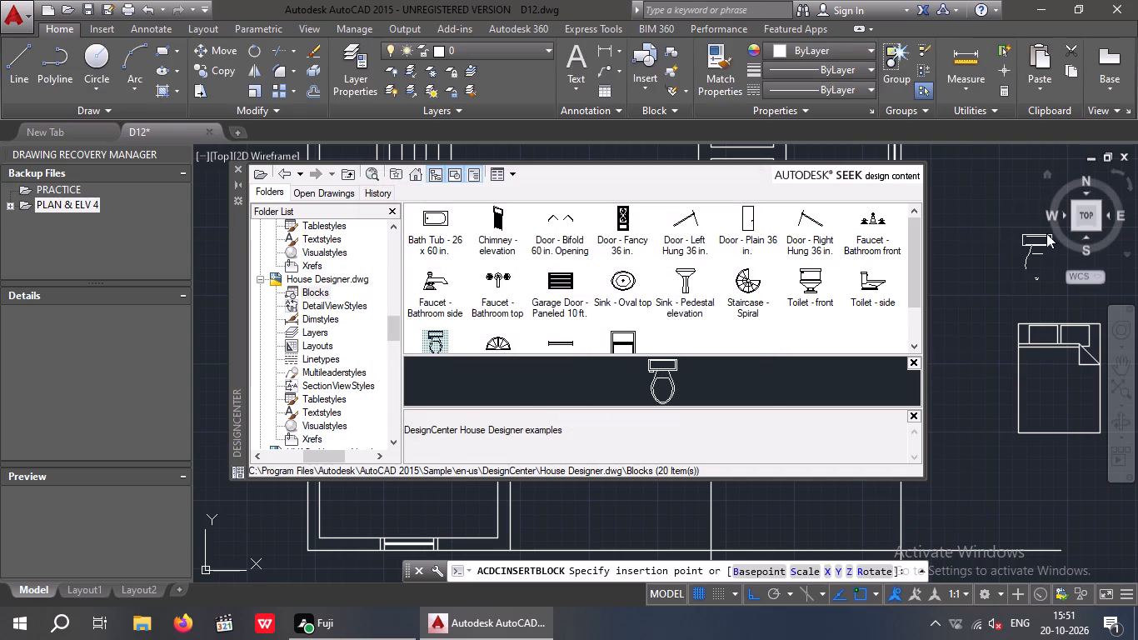
pyautogui.click(1016, 237)
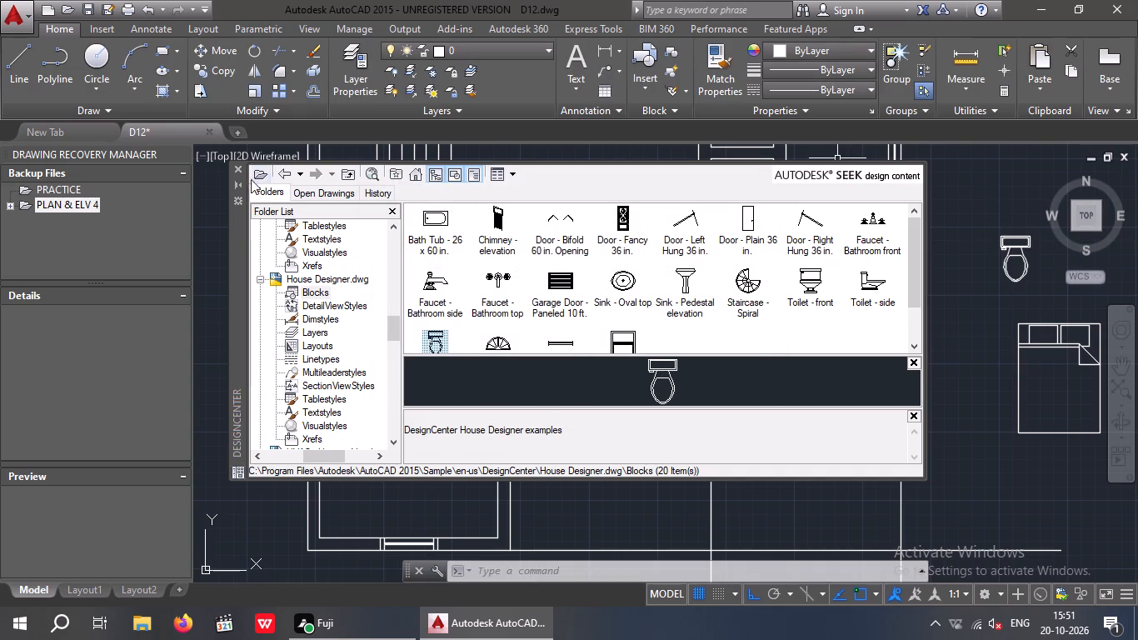
pyautogui.click(236, 173)
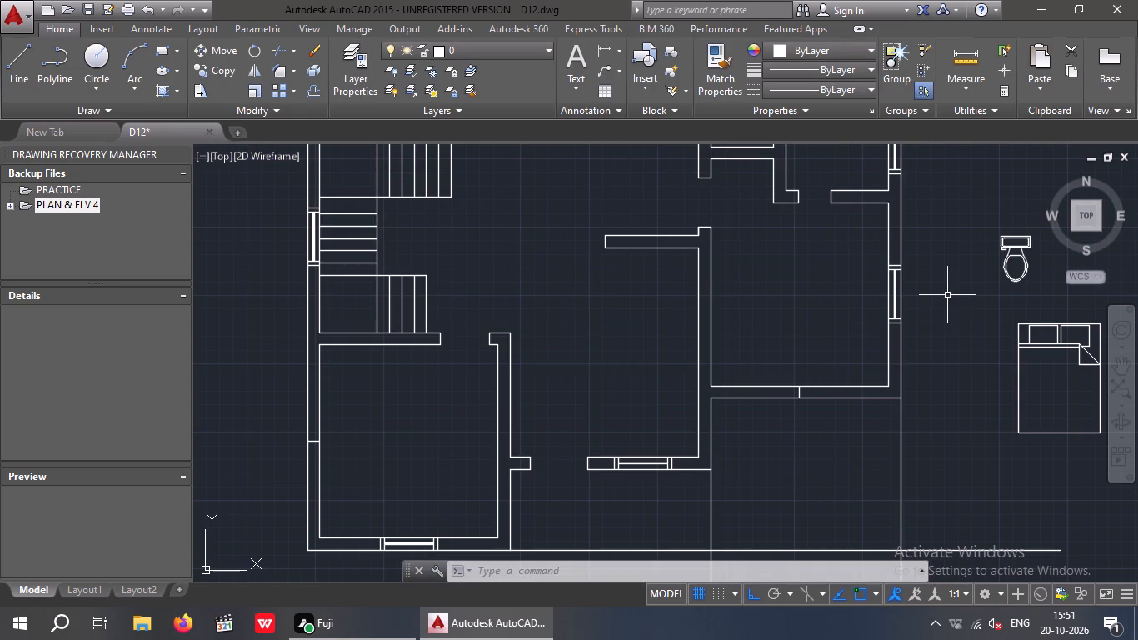
# Copy the toilet by its tank's back midpoint, with Ortho off, to the inner window midpoint of the eastern small north room.
pyautogui.scroll(-1, 946, 295)
pyautogui.moveTo(941, 302); pyautogui.dragTo(860, 409, button='middle')
pyautogui.moveTo(942, 360); pyautogui.dragTo(926, 392)
pyautogui.click(890, 390)
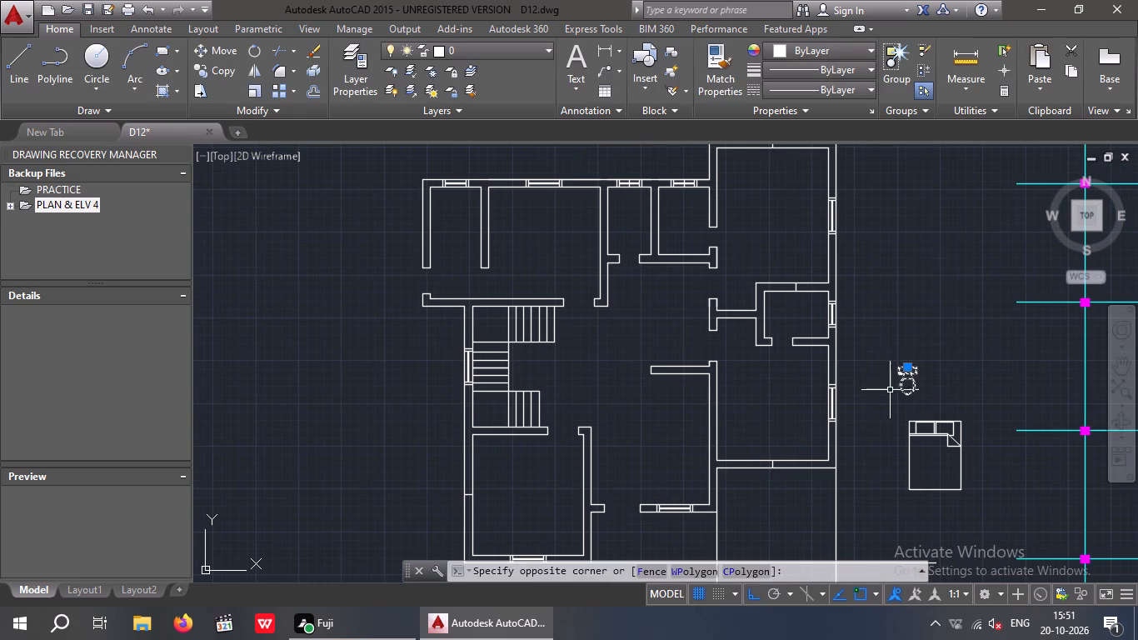
pyautogui.click(212, 71)
pyautogui.scroll(4, 911, 370)
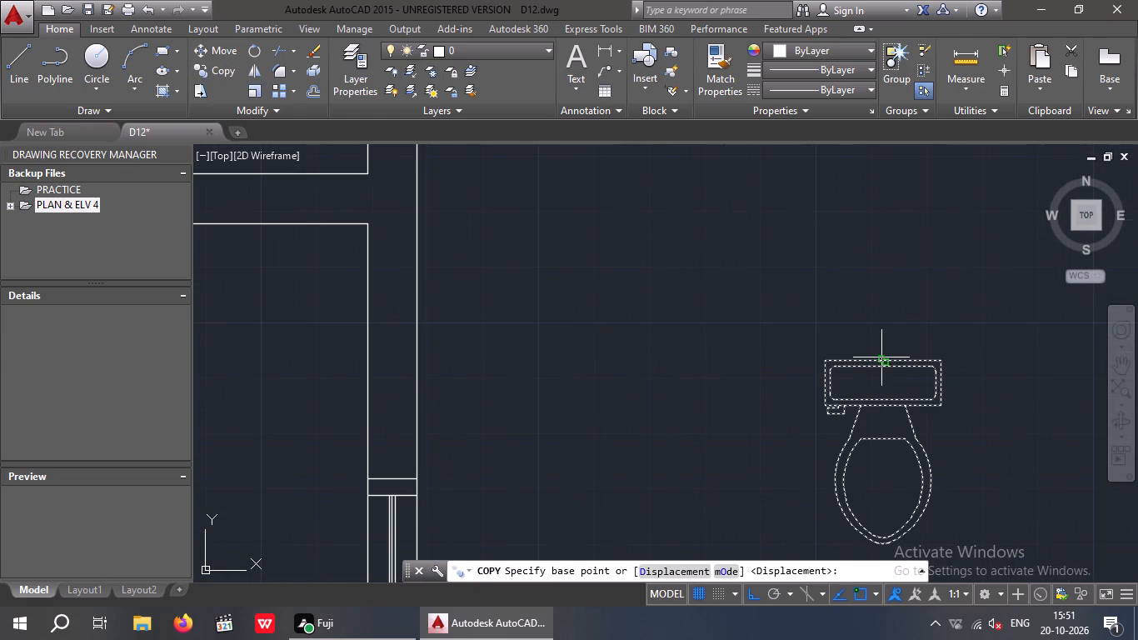
pyautogui.click(878, 357)
pyautogui.scroll(-3, 761, 292)
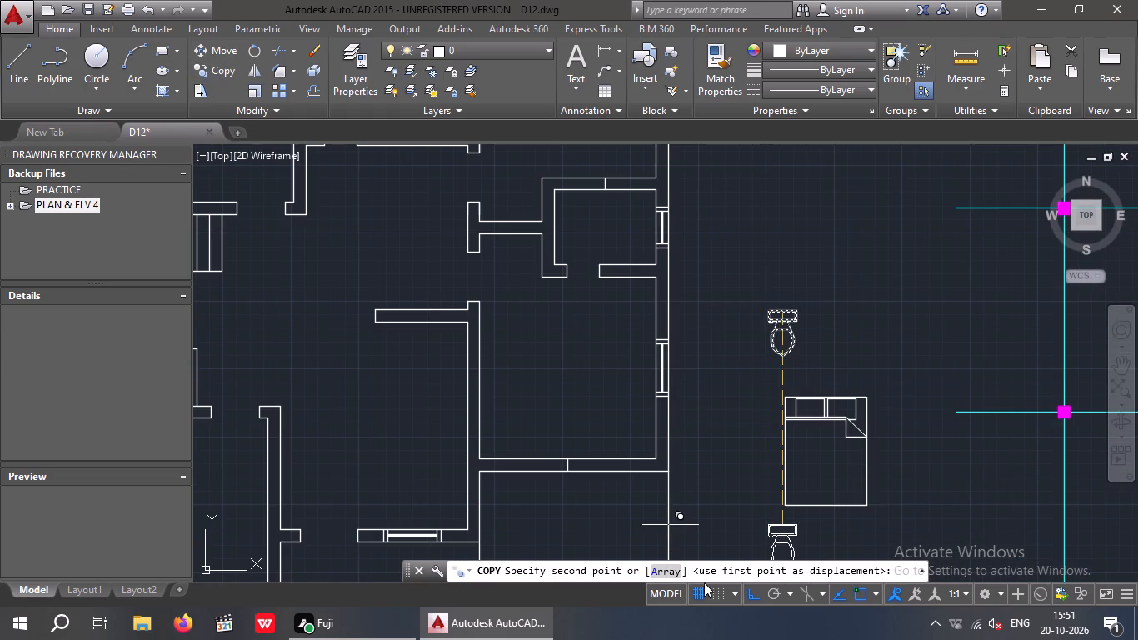
pyautogui.click(747, 590)
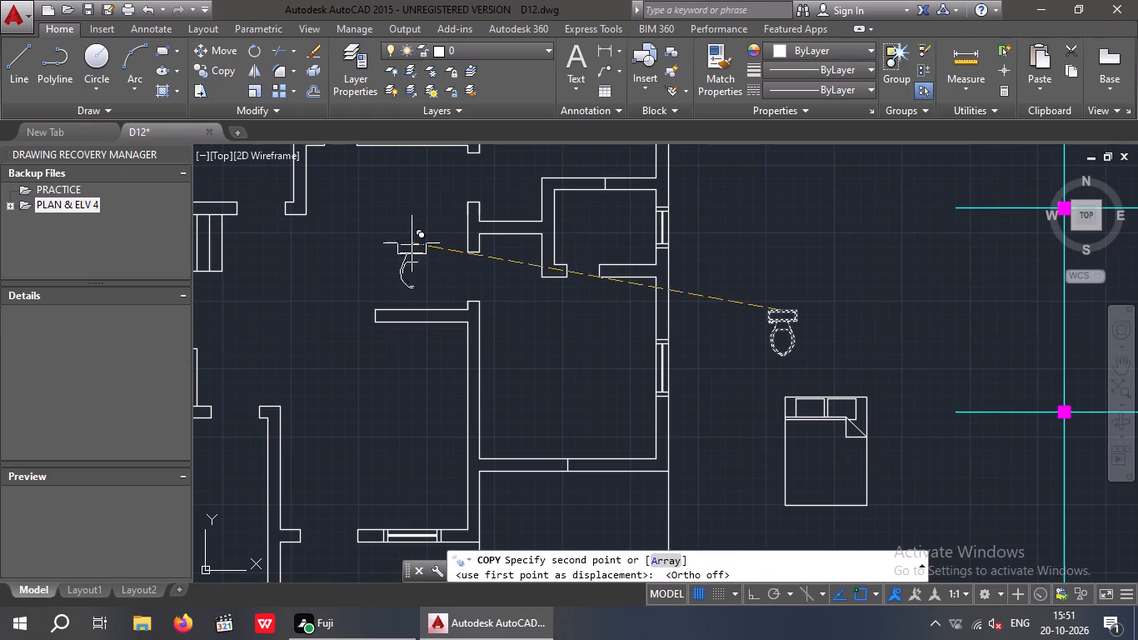
pyautogui.moveTo(412, 243); pyautogui.dragTo(502, 413, button='middle')
pyautogui.moveTo(518, 237); pyautogui.dragTo(512, 324, button='middle')
pyautogui.scroll(3, 497, 282)
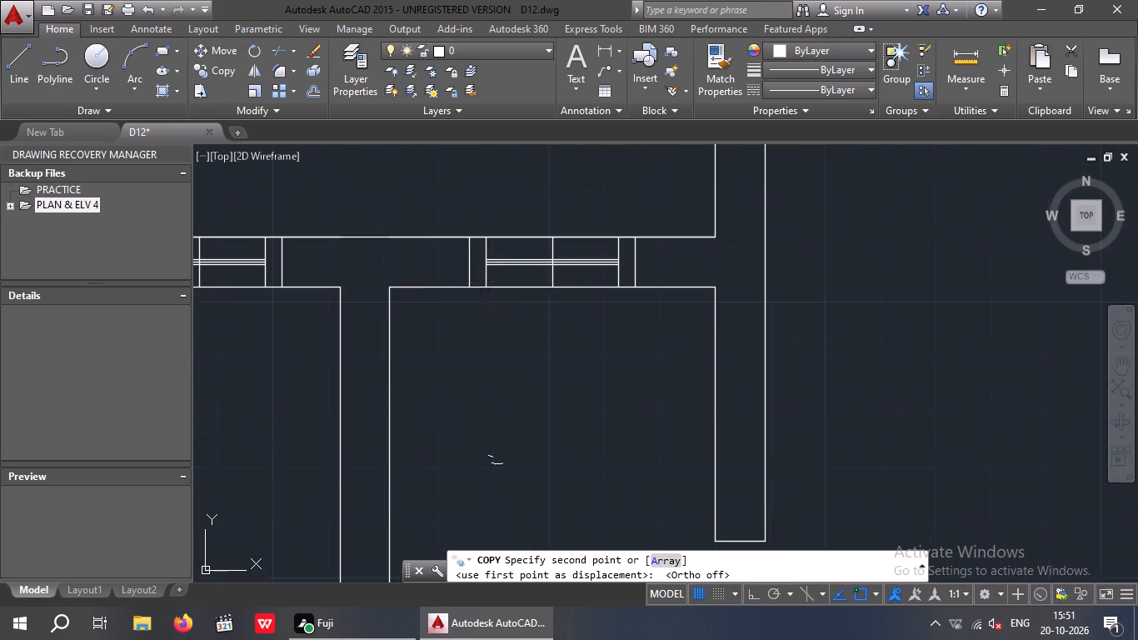
pyautogui.scroll(2, 543, 309)
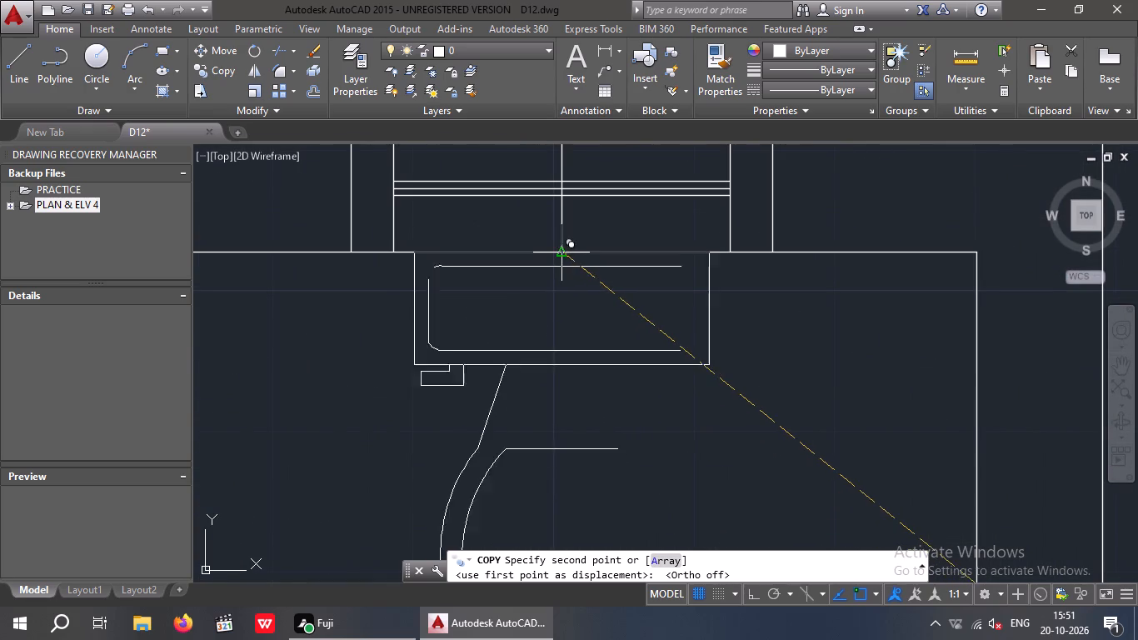
pyautogui.click(563, 252)
# Place another copy of the toilet at the inner window midpoint of the neighbouring small north room, and end the copying.
pyautogui.scroll(-2, 560, 263)
pyautogui.moveTo(283, 287); pyautogui.dragTo(550, 309, button='middle')
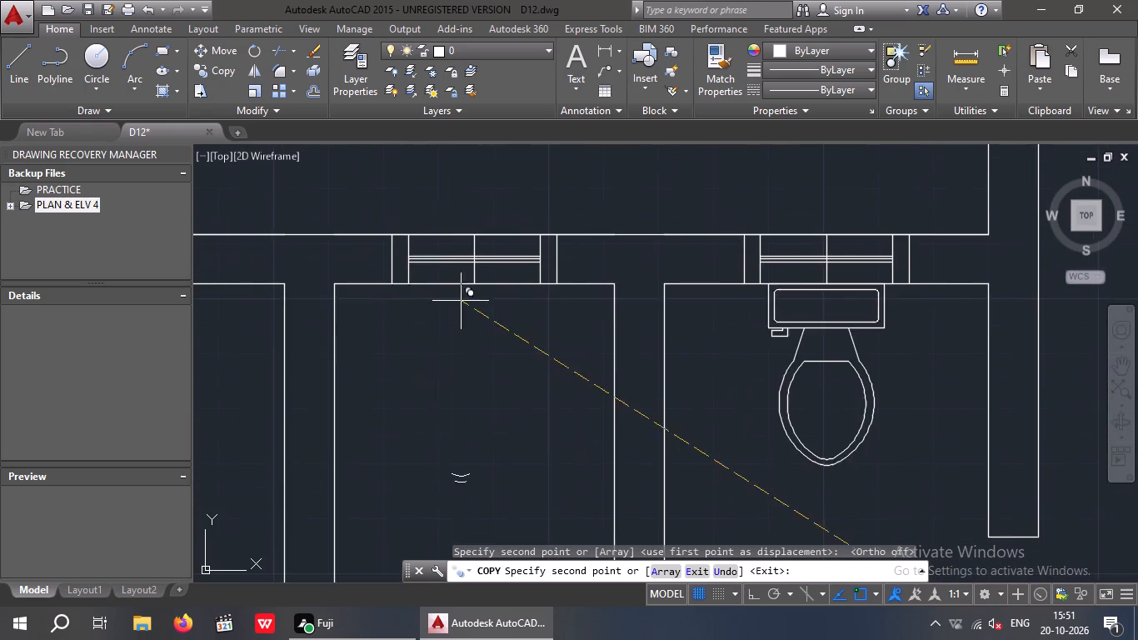
pyautogui.scroll(1, 461, 295)
pyautogui.click(479, 279)
pyautogui.scroll(-3, 479, 299)
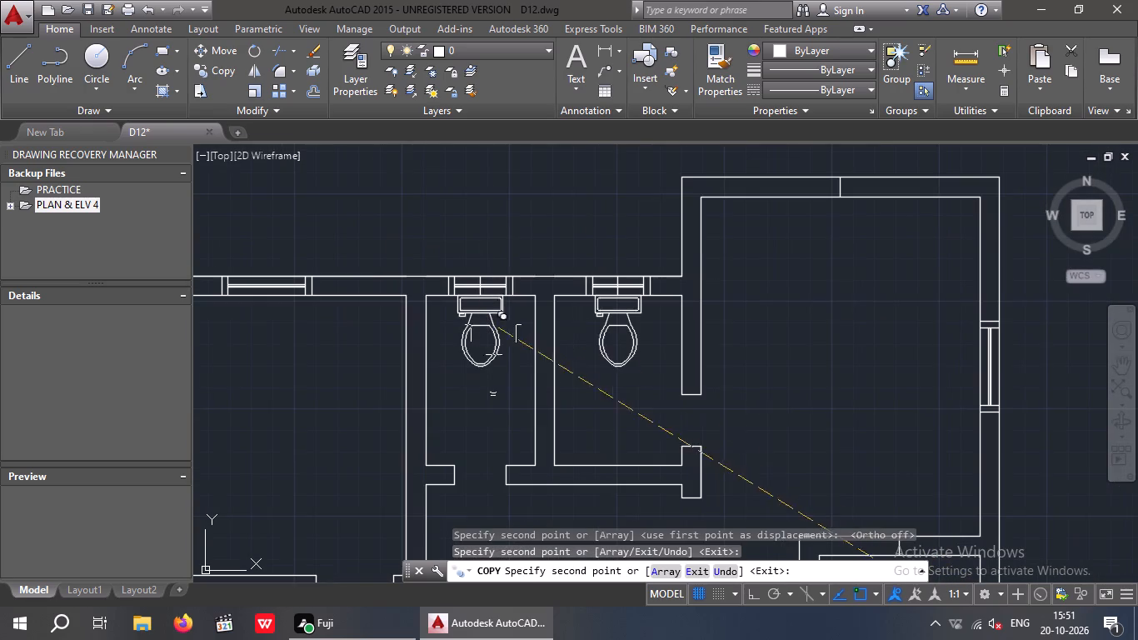
pyautogui.press('Escape')
pyautogui.press('Escape')
# Erase the two midpoint lines crossing the windows behind the copied toilets.
pyautogui.scroll(4, 470, 268)
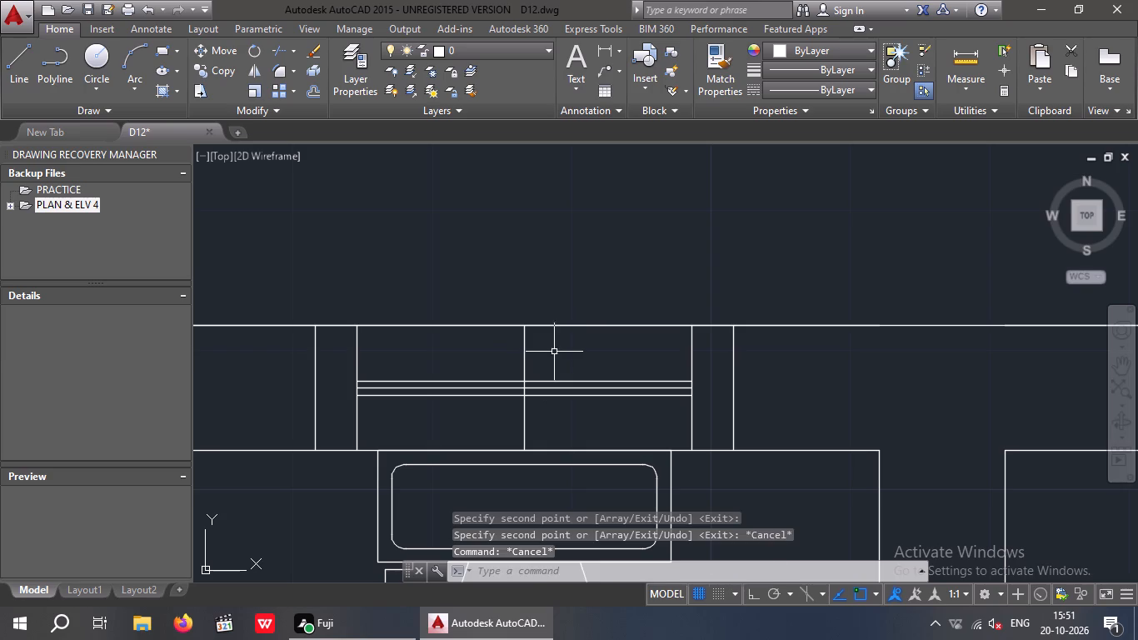
pyautogui.moveTo(554, 352); pyautogui.dragTo(496, 364)
pyautogui.click(488, 364)
pyautogui.scroll(-3, 496, 339)
pyautogui.scroll(3, 731, 333)
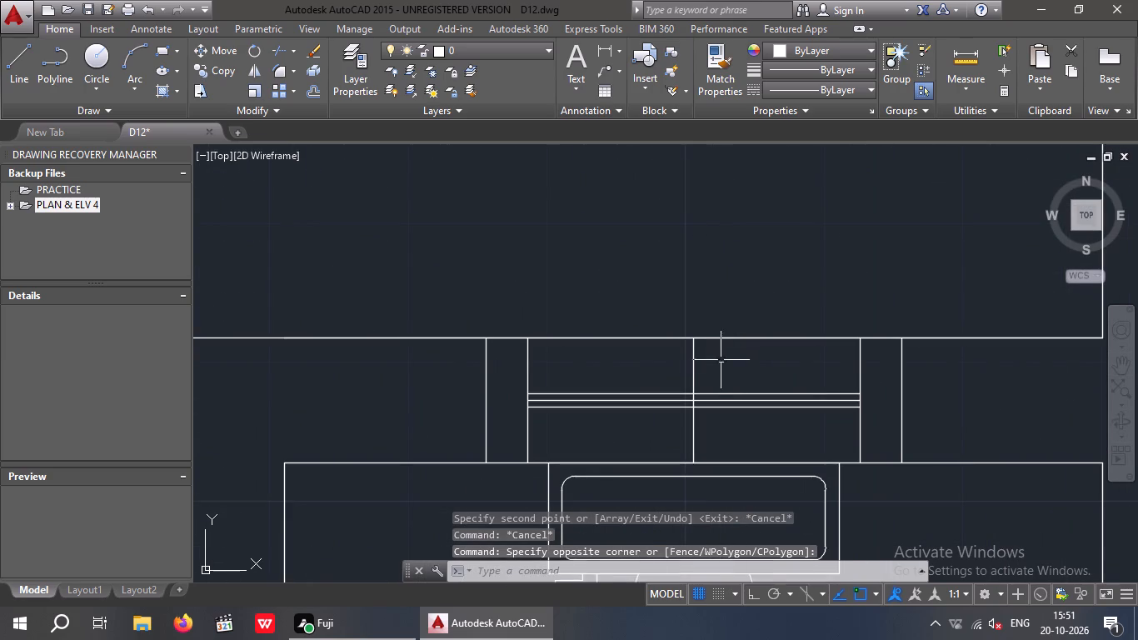
pyautogui.moveTo(735, 356); pyautogui.dragTo(668, 375)
pyautogui.click(651, 372)
pyautogui.press('Delete')
# Move the original toilet by its tank's back midpoint to the north wall's inner midpoint in the small eastern bathroom.
pyautogui.scroll(-4, 650, 322)
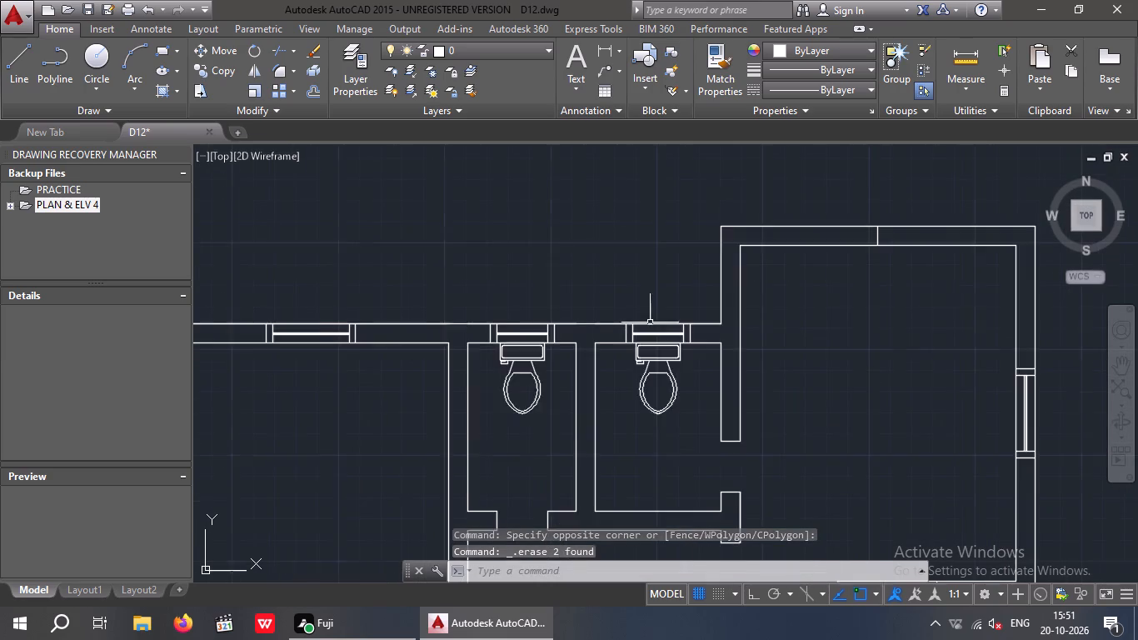
pyautogui.scroll(-2, 646, 331)
pyautogui.moveTo(708, 372); pyautogui.dragTo(497, 332, button='middle')
pyautogui.scroll(-2, 508, 317)
pyautogui.moveTo(660, 389); pyautogui.dragTo(646, 382, button='middle')
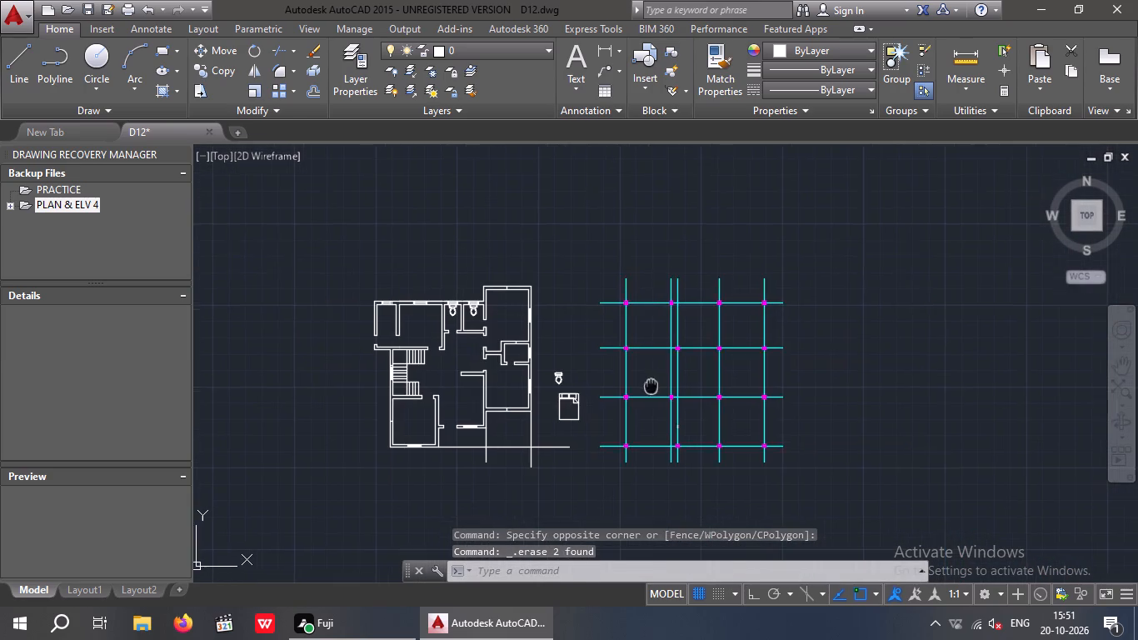
pyautogui.moveTo(646, 382); pyautogui.dragTo(620, 350, button='middle')
pyautogui.scroll(5, 521, 346)
pyautogui.scroll(-2, 525, 341)
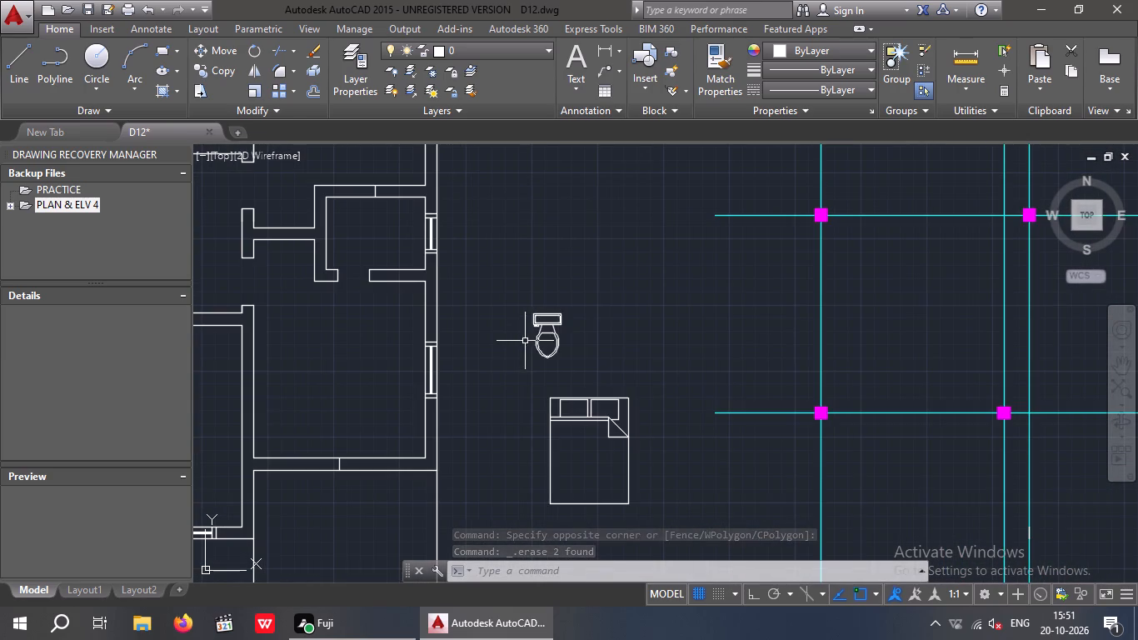
pyautogui.moveTo(591, 295); pyautogui.dragTo(524, 381)
pyautogui.click(517, 373)
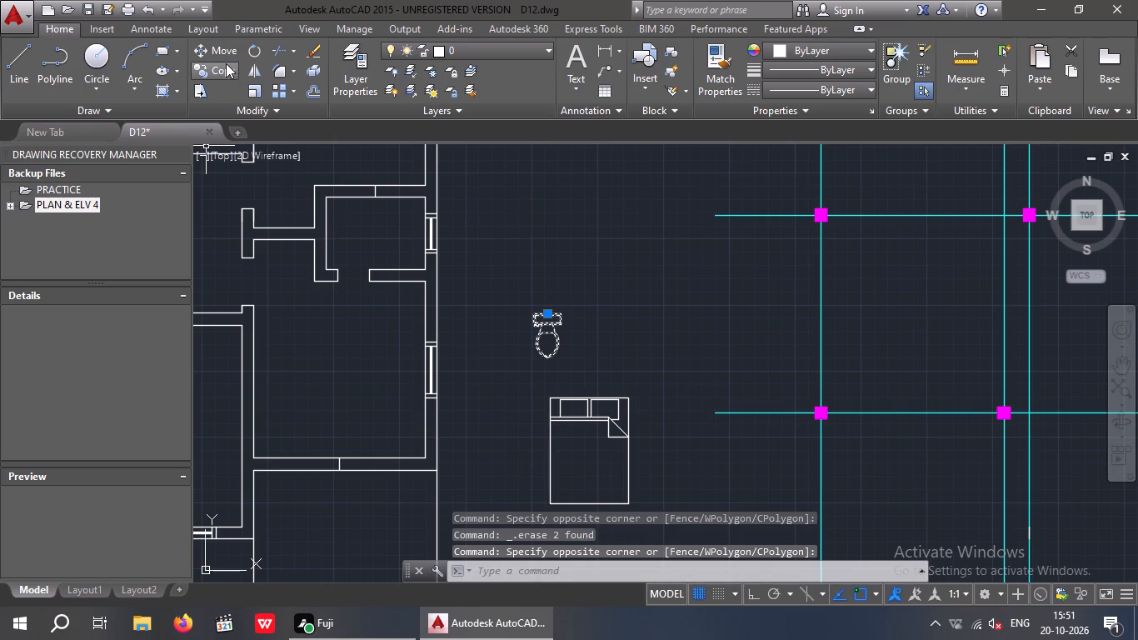
pyautogui.click(225, 52)
pyautogui.scroll(3, 572, 312)
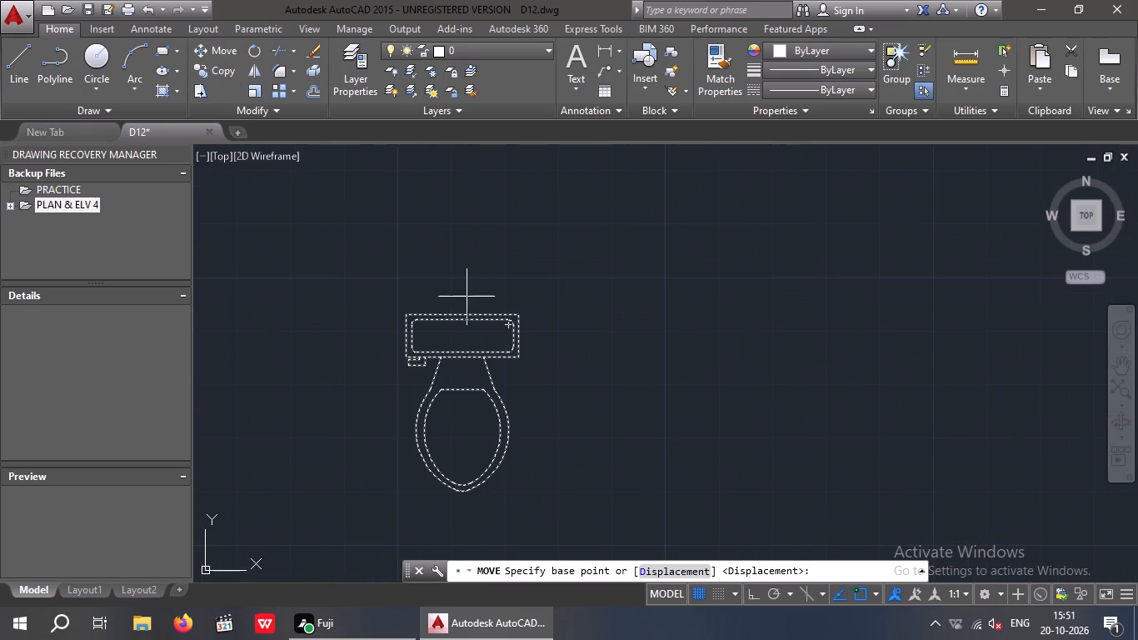
pyautogui.click(461, 310)
pyautogui.scroll(-3, 459, 292)
pyautogui.moveTo(448, 296); pyautogui.dragTo(576, 302, button='middle')
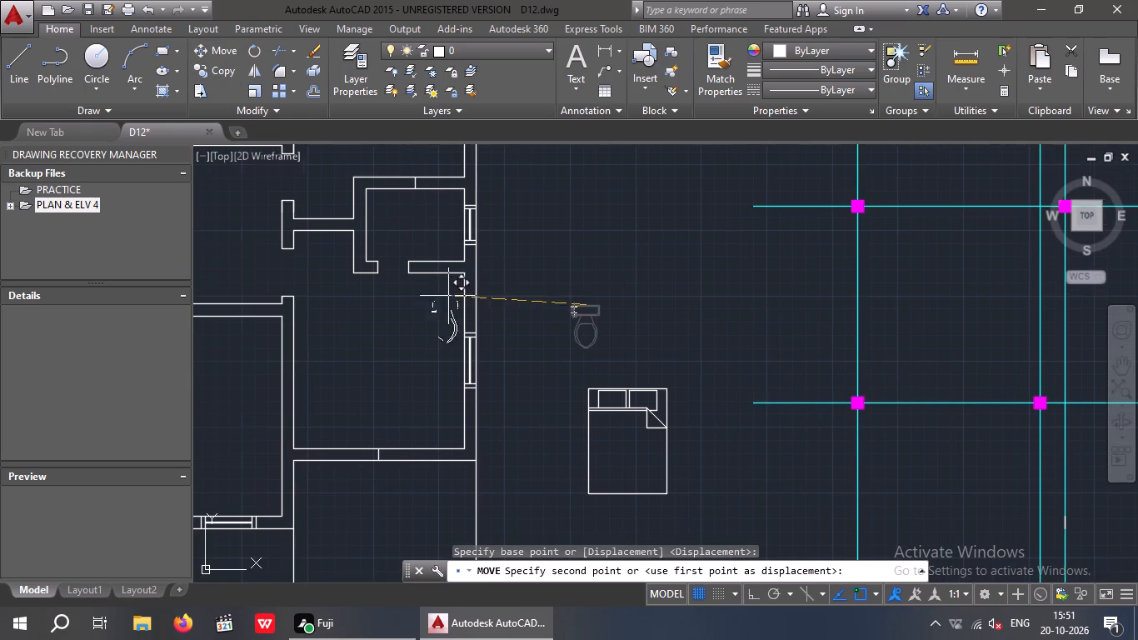
pyautogui.moveTo(407, 221); pyautogui.dragTo(422, 290, button='middle')
pyautogui.scroll(2, 424, 271)
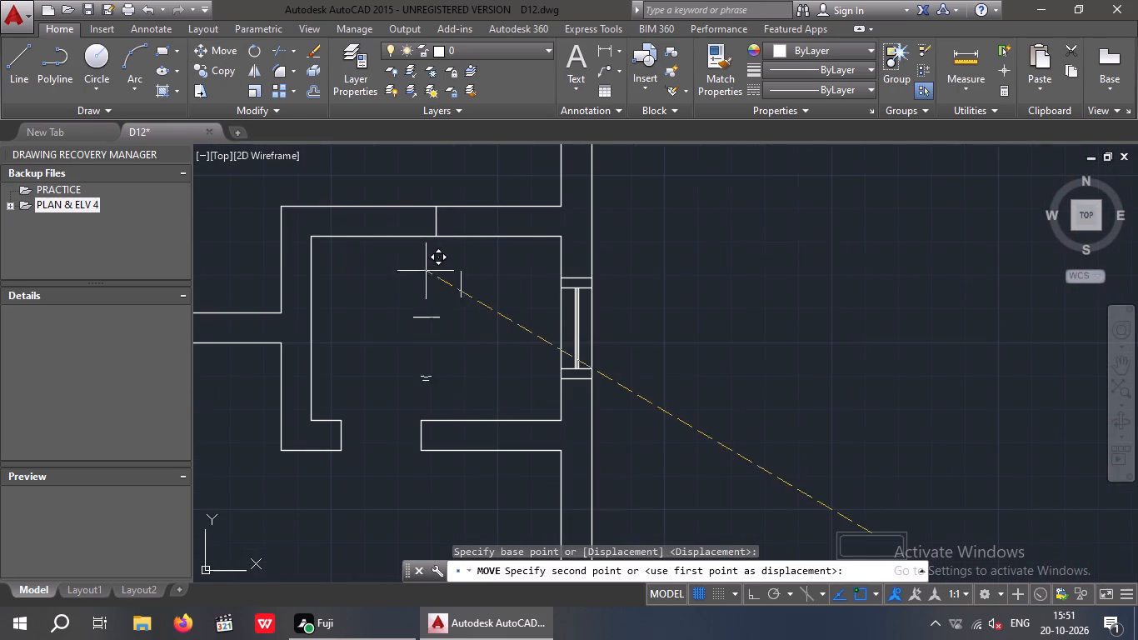
pyautogui.click(432, 237)
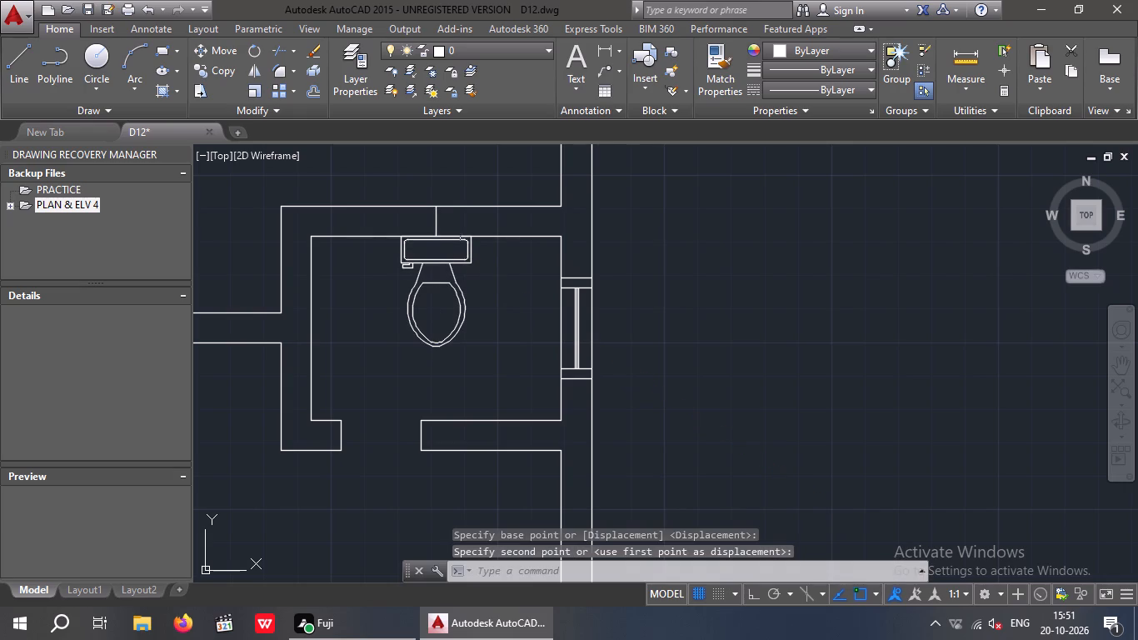
pyautogui.press('Escape')
pyautogui.press('Escape')
# Erase the midpoint line crossing the wall behind the moved toilet.
pyautogui.scroll(3, 442, 223)
pyautogui.moveTo(448, 215); pyautogui.dragTo(401, 233)
pyautogui.click(386, 234)
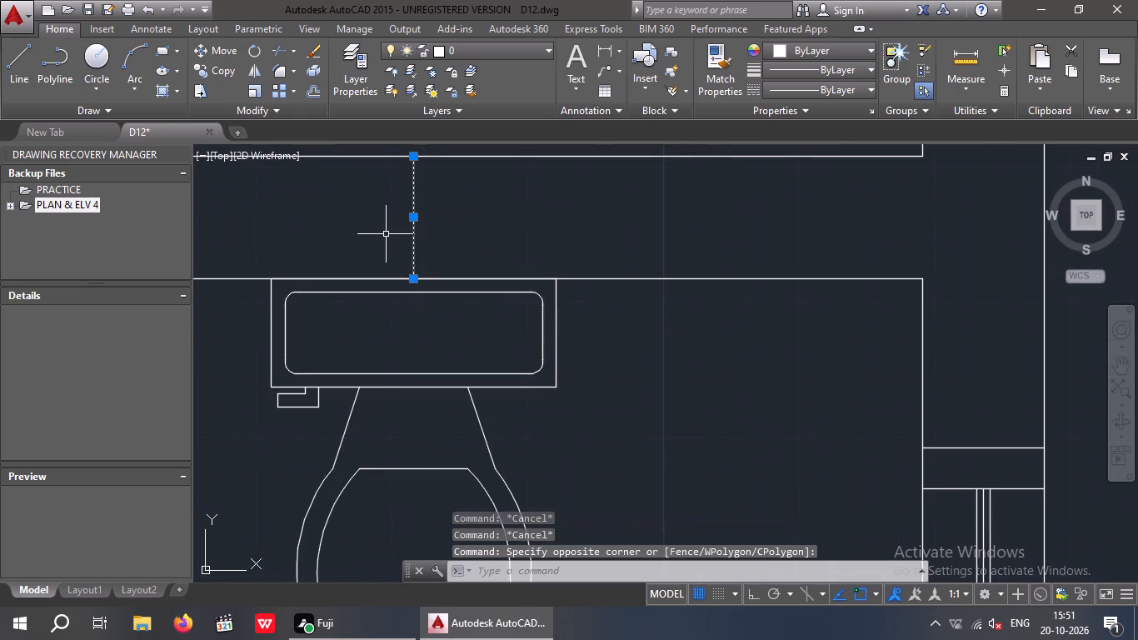
pyautogui.press('Delete')
# Copy the bed by its headboard midpoint to the north wall's inner midpoint in the northeast bedroom, and end the copying.
pyautogui.scroll(-7, 390, 249)
pyautogui.moveTo(427, 331); pyautogui.dragTo(509, 317, button='middle')
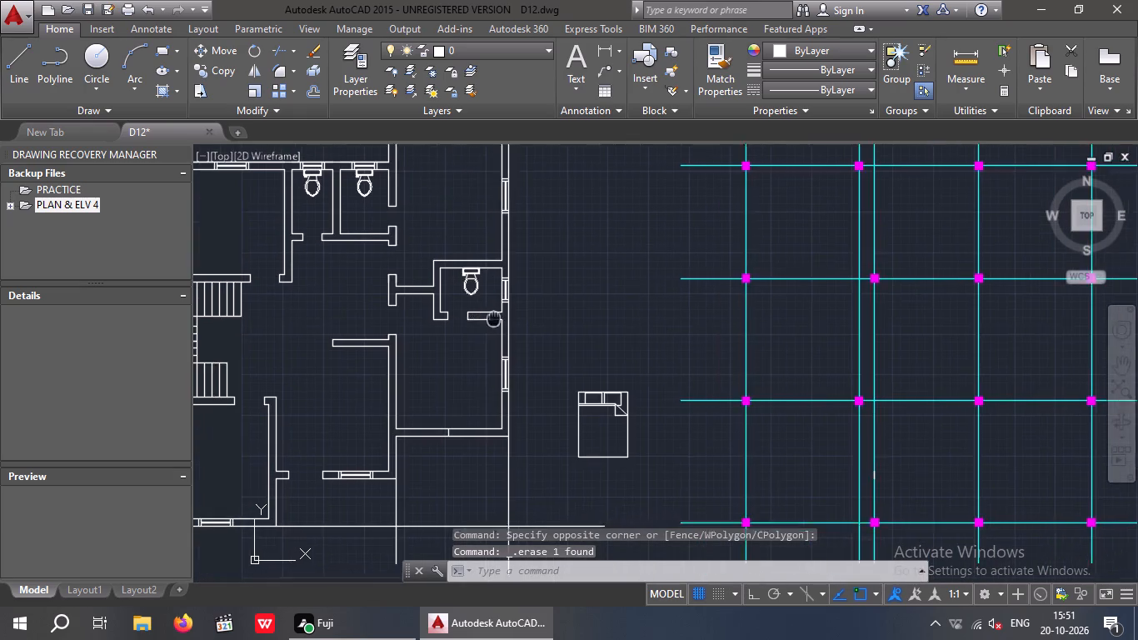
pyautogui.scroll(-2, 507, 315)
pyautogui.moveTo(452, 307); pyautogui.dragTo(521, 312, button='middle')
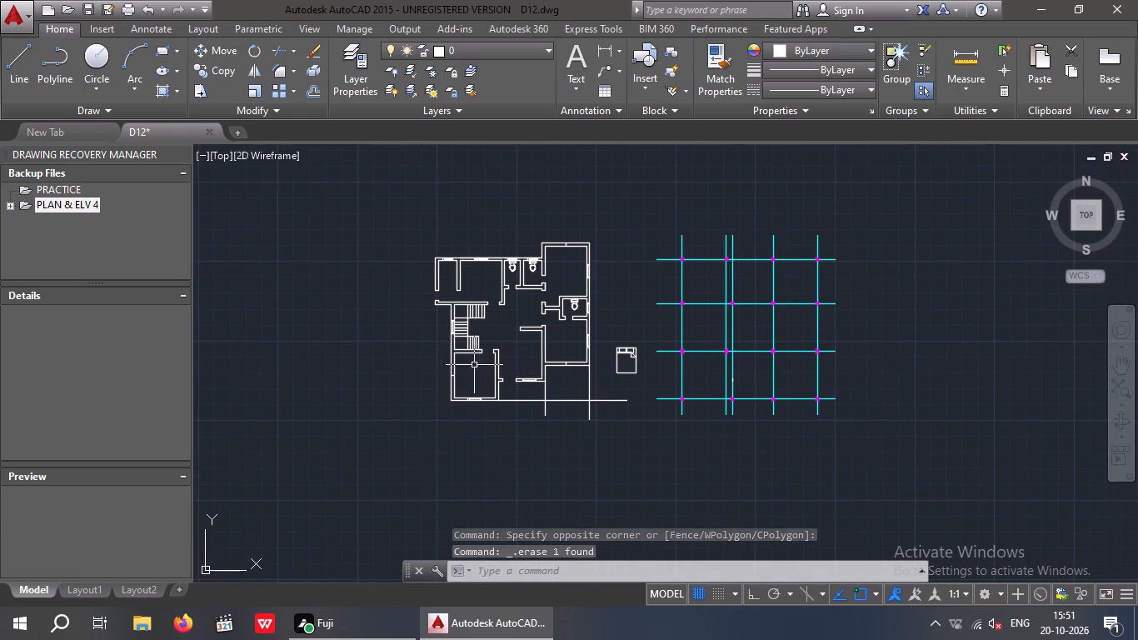
pyautogui.scroll(3, 638, 375)
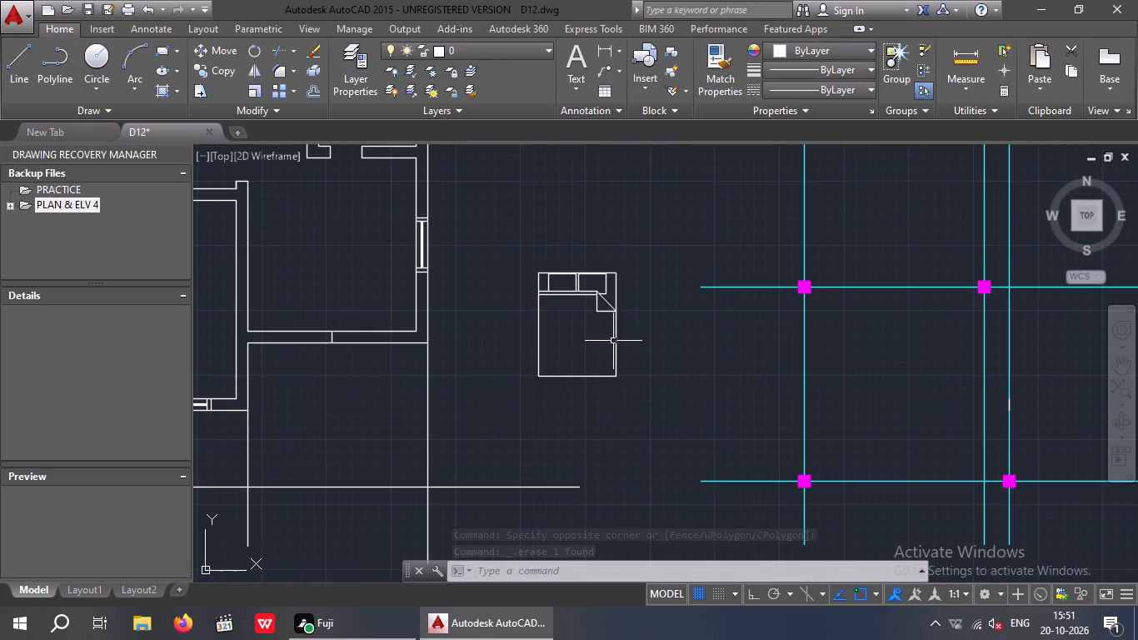
pyautogui.moveTo(628, 247); pyautogui.dragTo(595, 323)
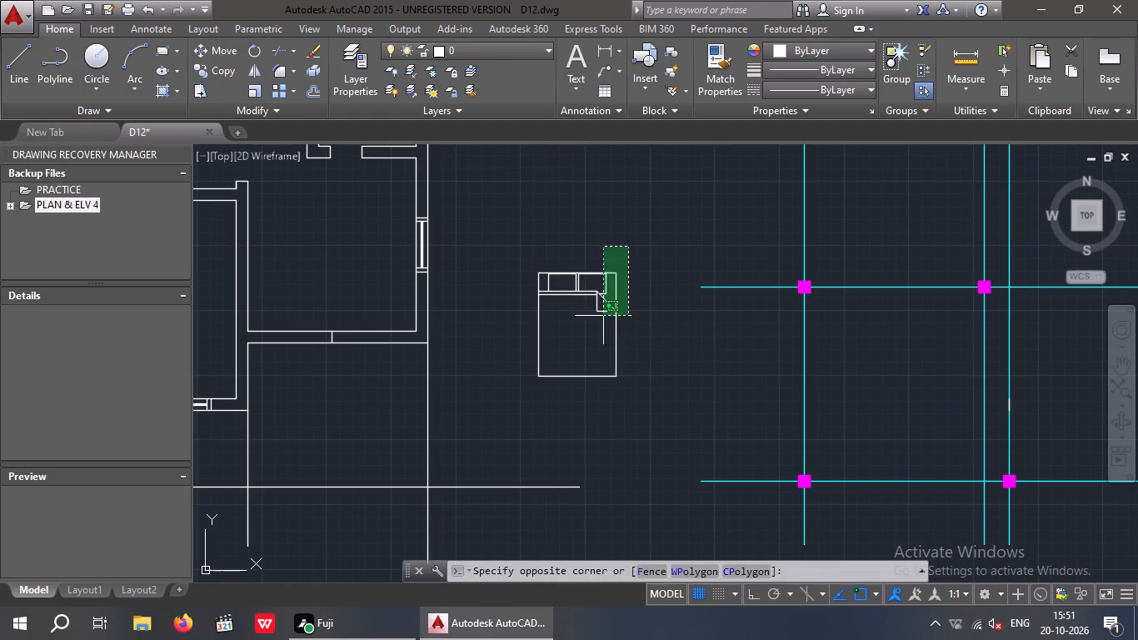
pyautogui.moveTo(595, 323); pyautogui.dragTo(557, 343)
pyautogui.click(546, 345)
pyautogui.click(223, 67)
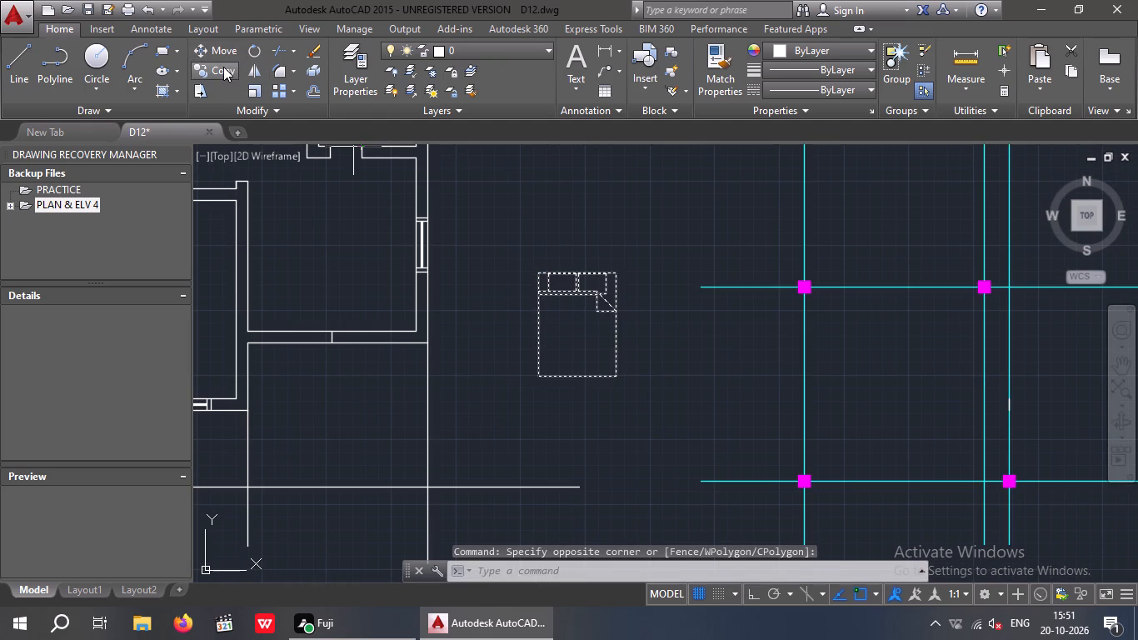
pyautogui.scroll(3, 581, 261)
pyautogui.click(558, 307)
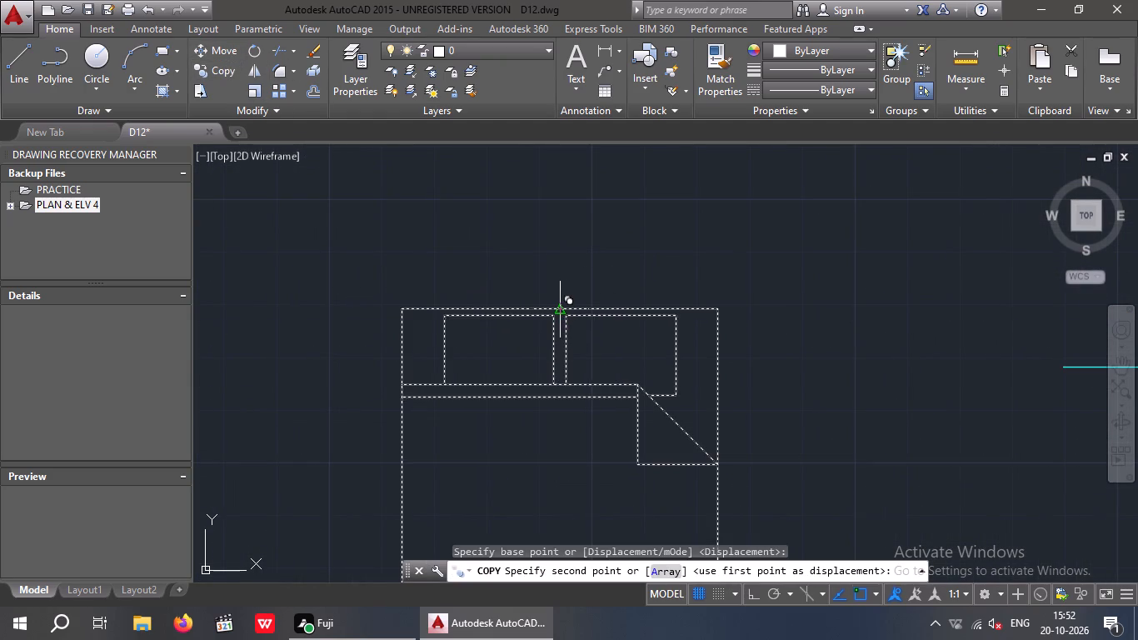
pyautogui.scroll(-4, 560, 302)
pyautogui.moveTo(556, 305); pyautogui.dragTo(610, 421, button='middle')
pyautogui.scroll(-1, 585, 294)
pyautogui.moveTo(594, 345); pyautogui.dragTo(604, 418, button='middle')
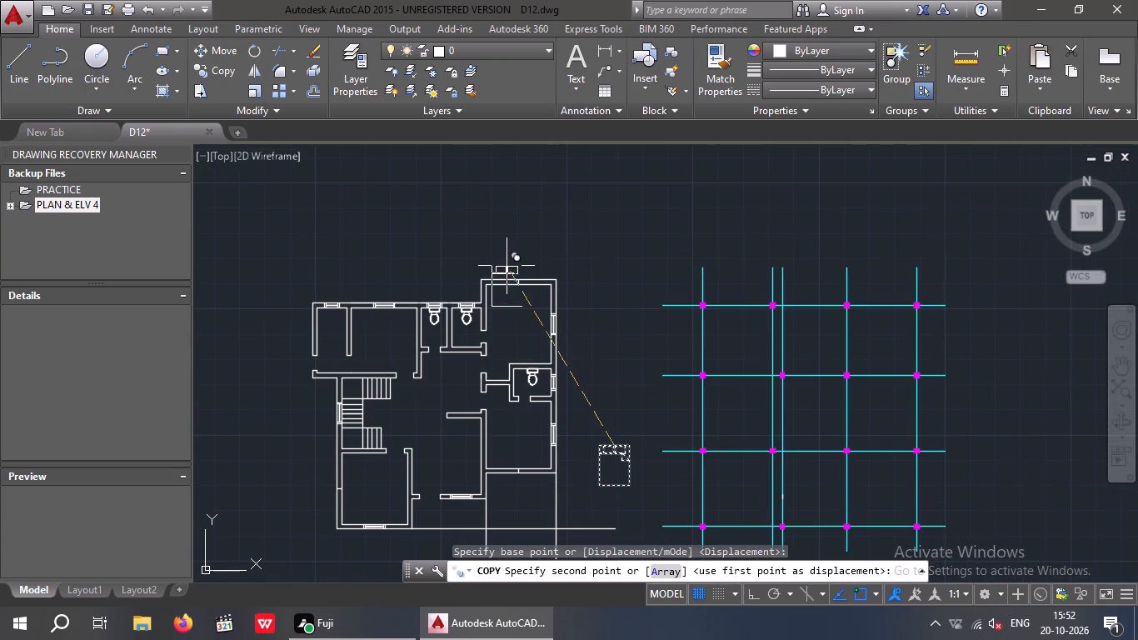
pyautogui.moveTo(518, 308); pyautogui.dragTo(527, 377, button='middle')
pyautogui.scroll(3, 526, 376)
pyautogui.scroll(2, 525, 297)
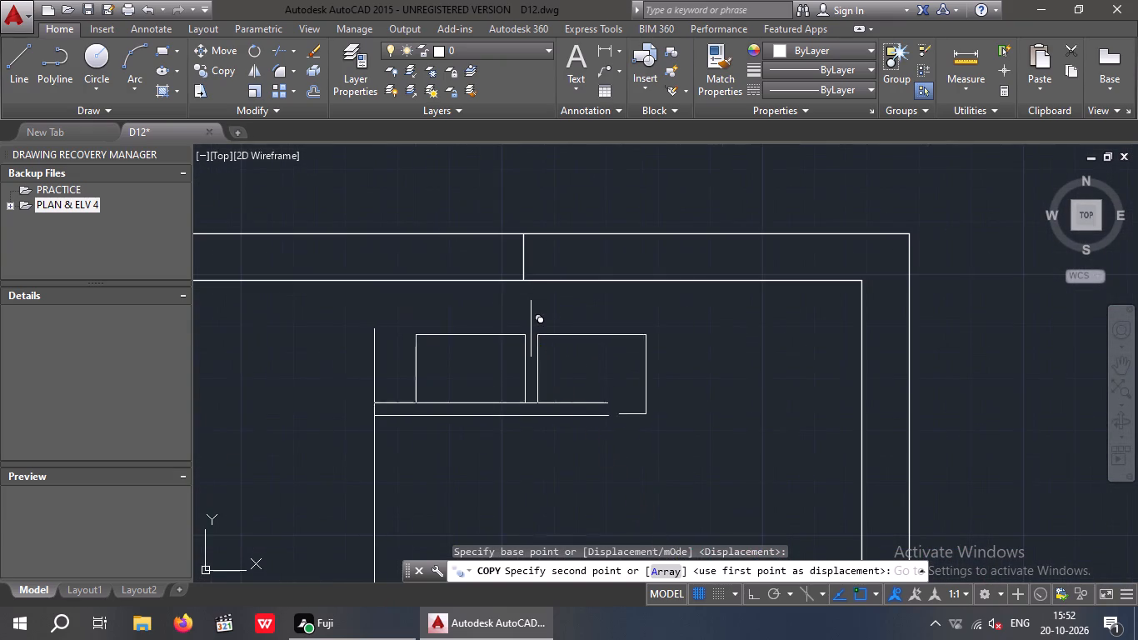
pyautogui.click(523, 277)
pyautogui.scroll(-3, 528, 277)
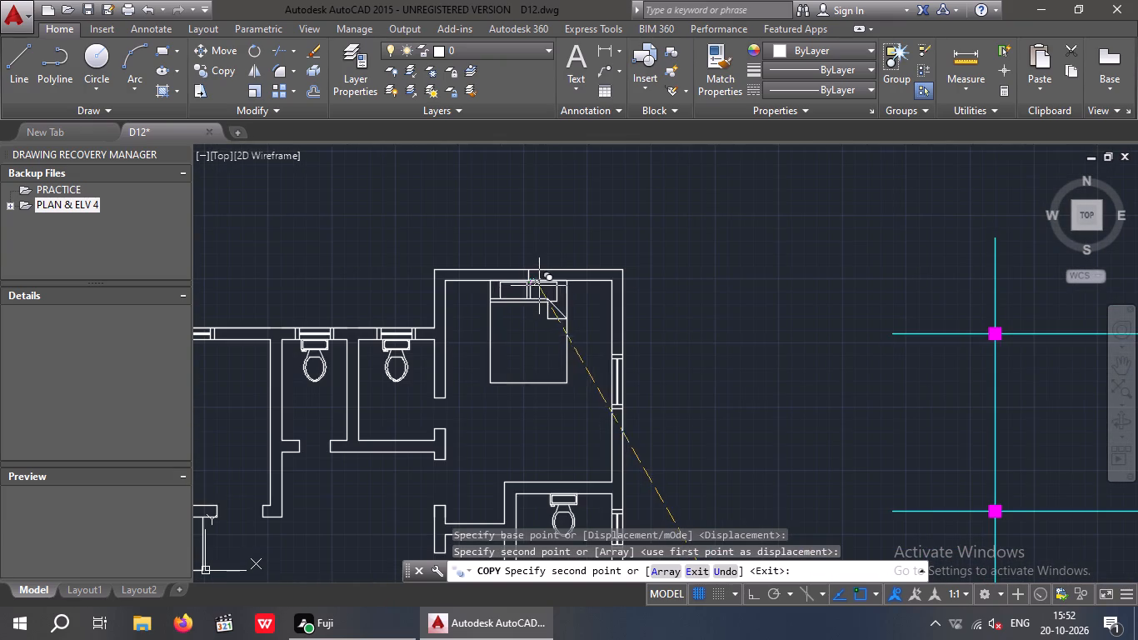
pyautogui.press('Escape')
pyautogui.press('Escape')
# Erase the midpoint line crossing the north wall behind the copied bed's headboard.
pyautogui.scroll(5, 527, 272)
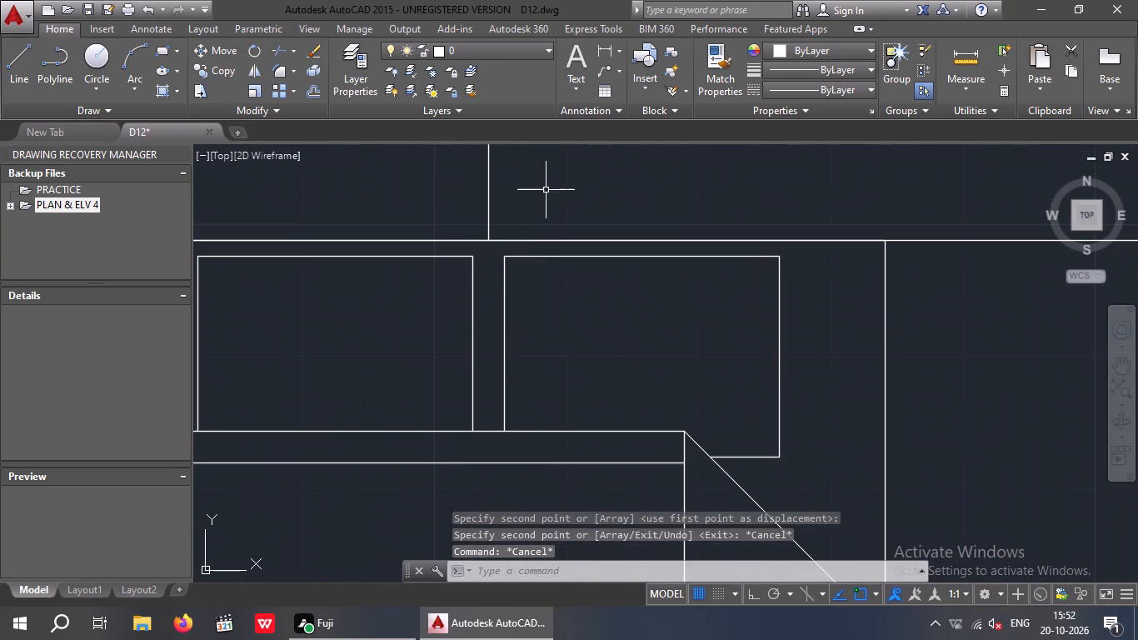
pyautogui.moveTo(545, 189); pyautogui.dragTo(470, 217)
pyautogui.click(460, 217)
pyautogui.press('Delete')
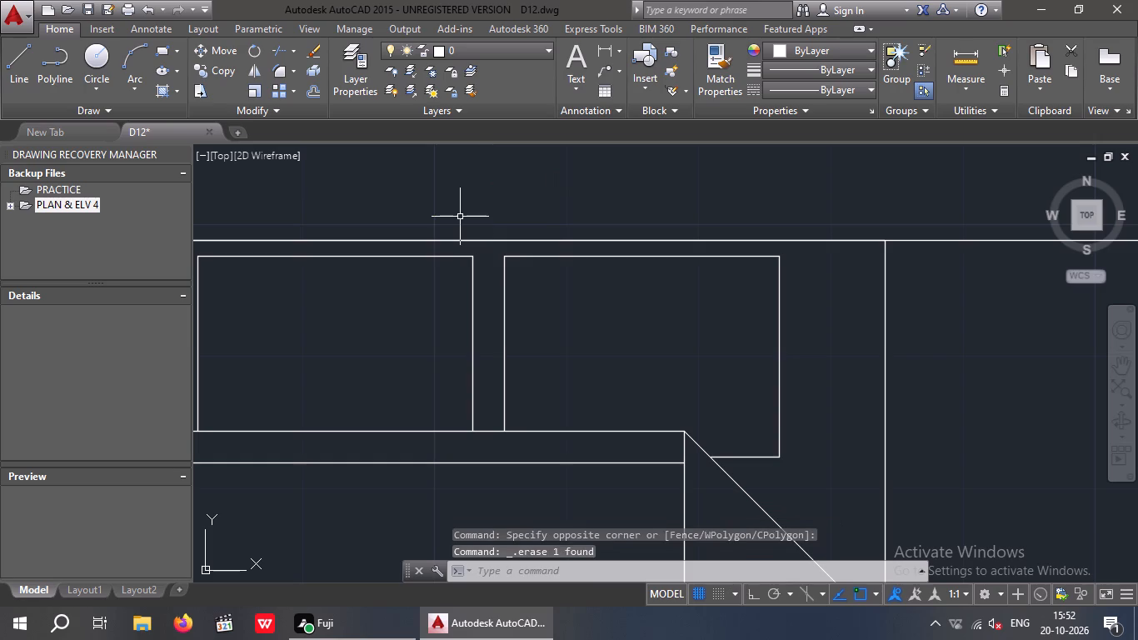
# Rotate the original bed 90° counterclockwise about its southeast corner with Ortho on, so its headboard faces west.
pyautogui.scroll(-5, 467, 269)
pyautogui.moveTo(486, 334); pyautogui.dragTo(497, 224, button='middle')
pyautogui.scroll(-1, 486, 334)
pyautogui.scroll(-2, 507, 227)
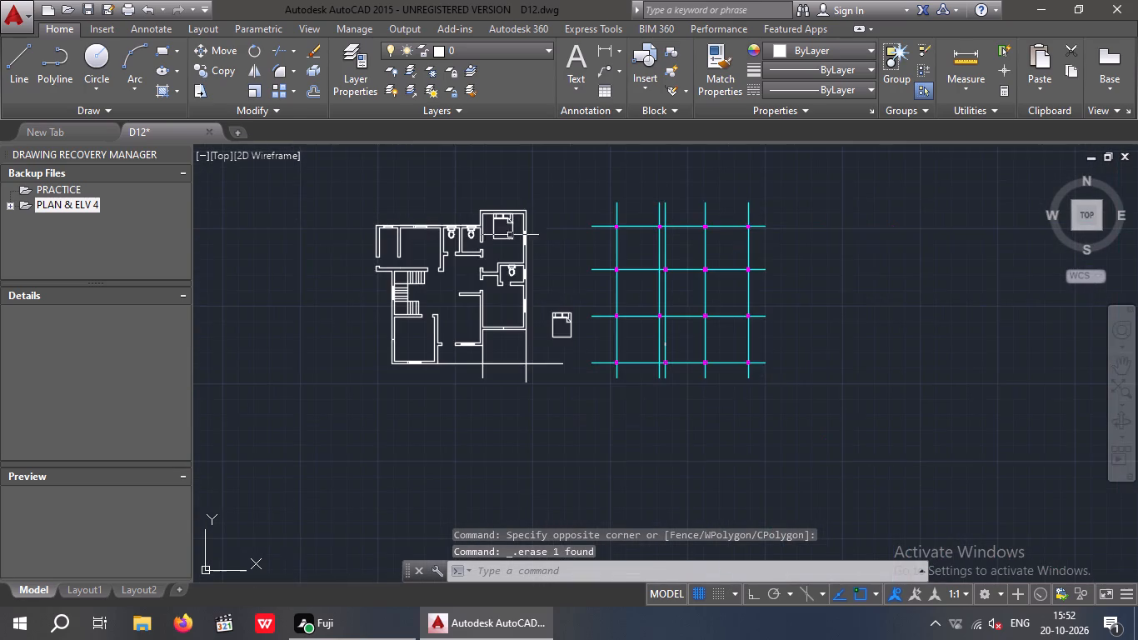
pyautogui.scroll(4, 569, 328)
pyautogui.moveTo(595, 268); pyautogui.dragTo(544, 326)
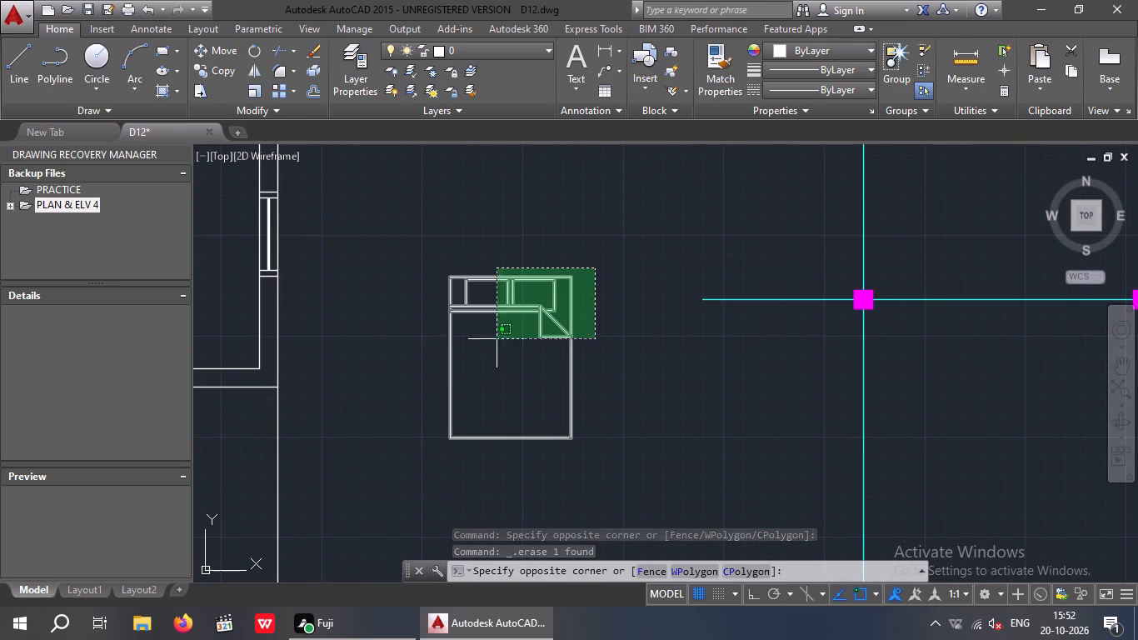
pyautogui.click(447, 349)
pyautogui.click(253, 48)
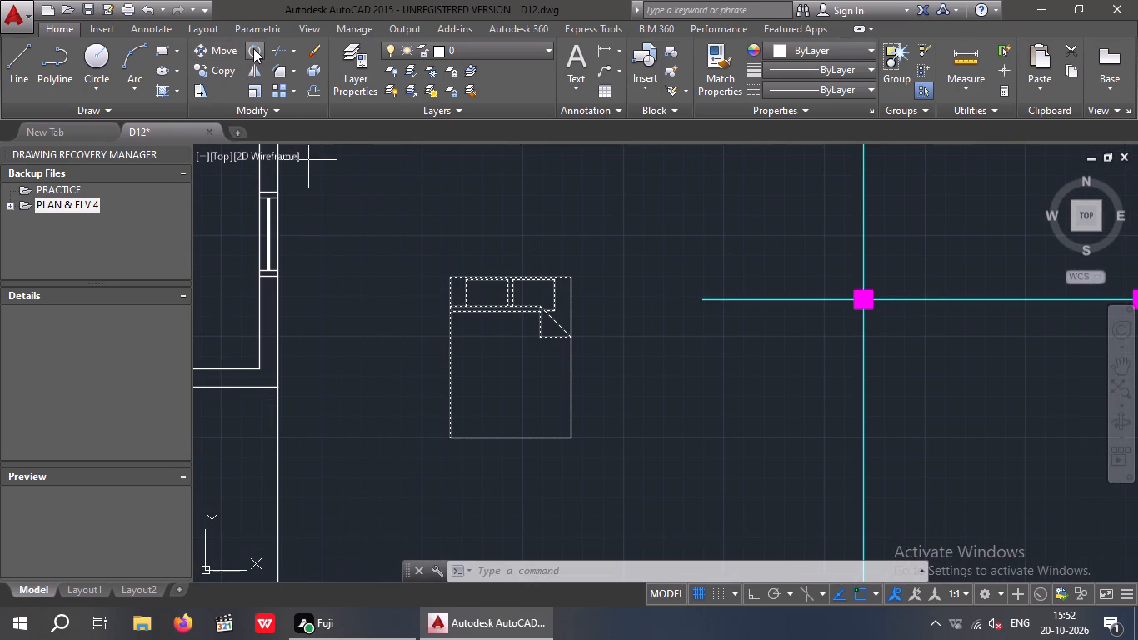
pyautogui.click(755, 598)
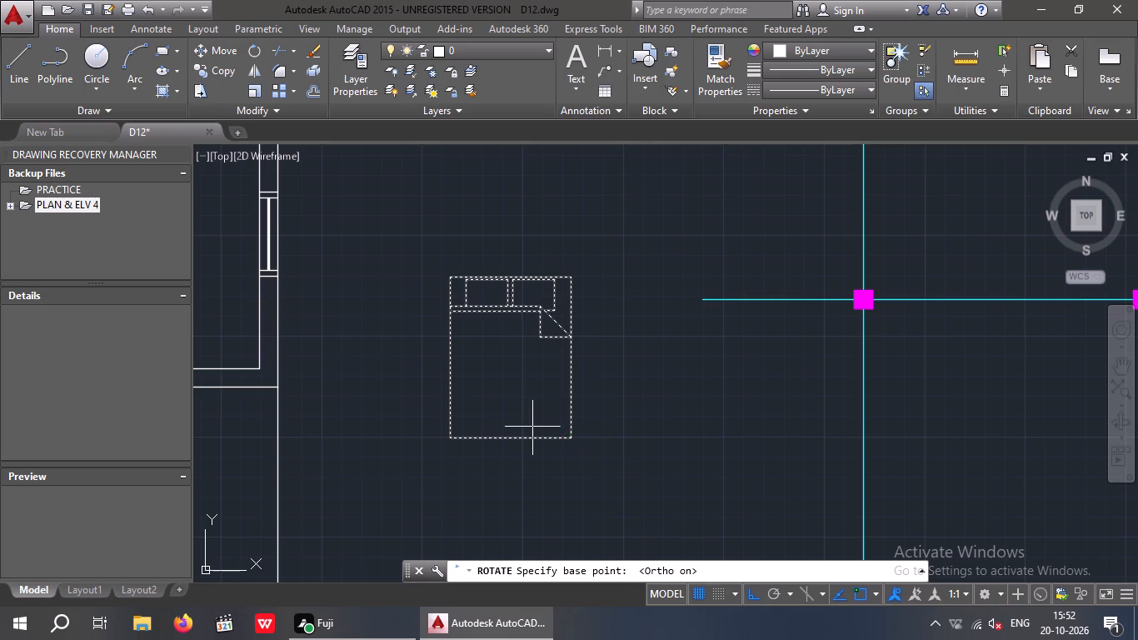
pyautogui.click(567, 439)
pyautogui.click(607, 276)
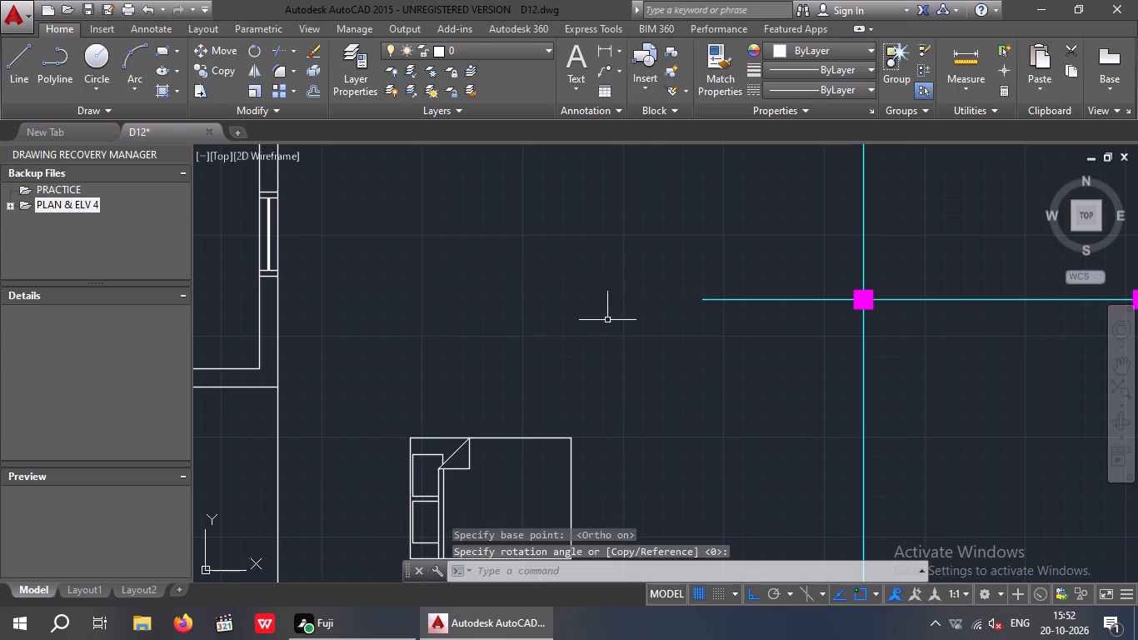
pyautogui.press('Escape')
# Copy the rotated bed by its headboard midpoint, with Ortho off, to the west wall's inner midpoint in the southwest room.
pyautogui.moveTo(582, 421); pyautogui.dragTo(596, 332, button='middle')
pyautogui.moveTo(675, 342); pyautogui.dragTo(523, 429)
pyautogui.click(492, 438)
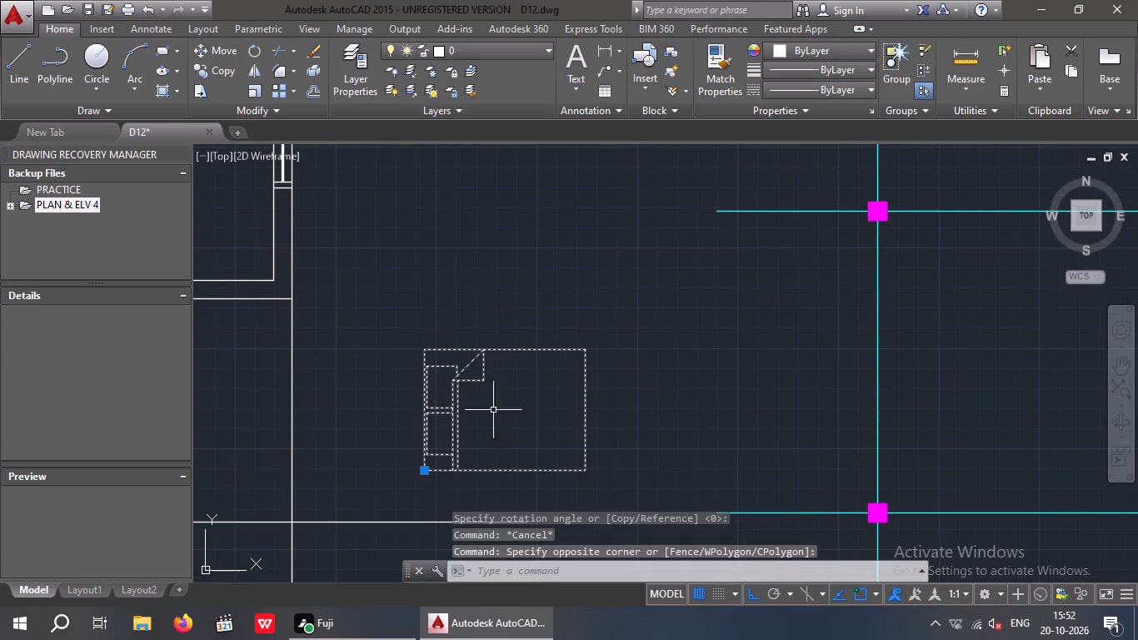
pyautogui.click(217, 71)
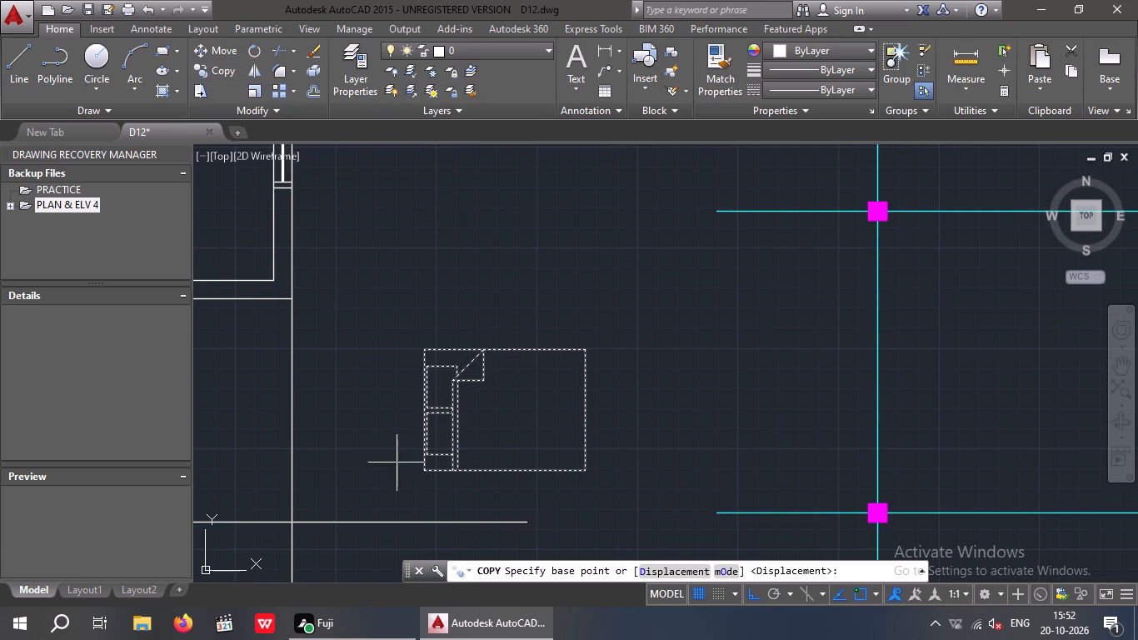
pyautogui.scroll(3, 427, 414)
pyautogui.click(411, 411)
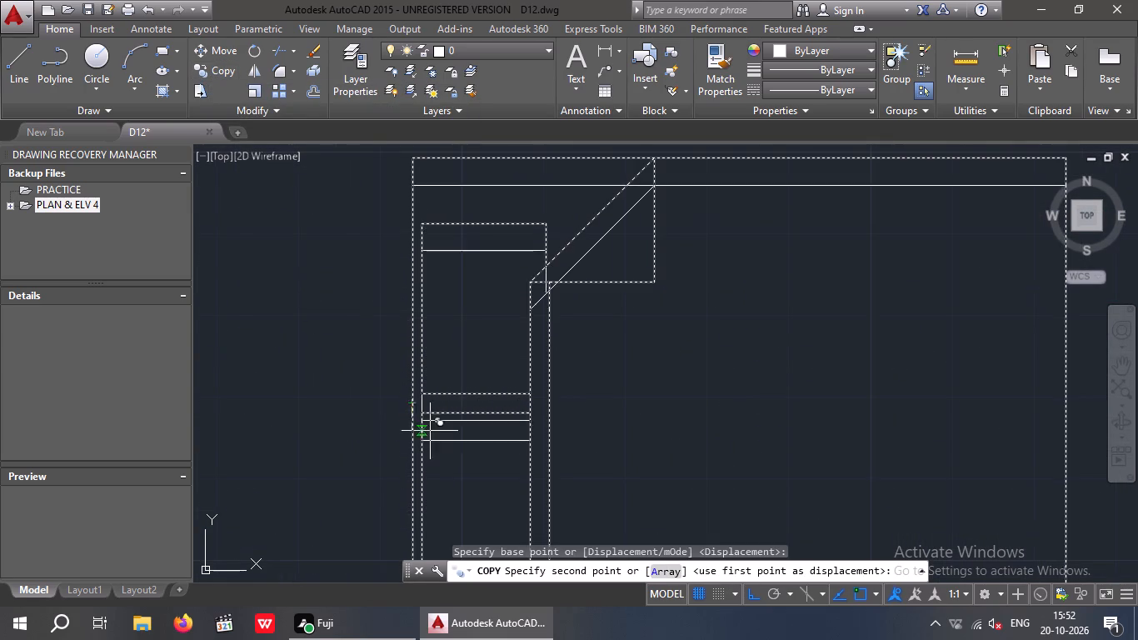
pyautogui.scroll(-3, 437, 429)
pyautogui.moveTo(422, 429); pyautogui.dragTo(761, 469, button='middle')
pyautogui.click(754, 601)
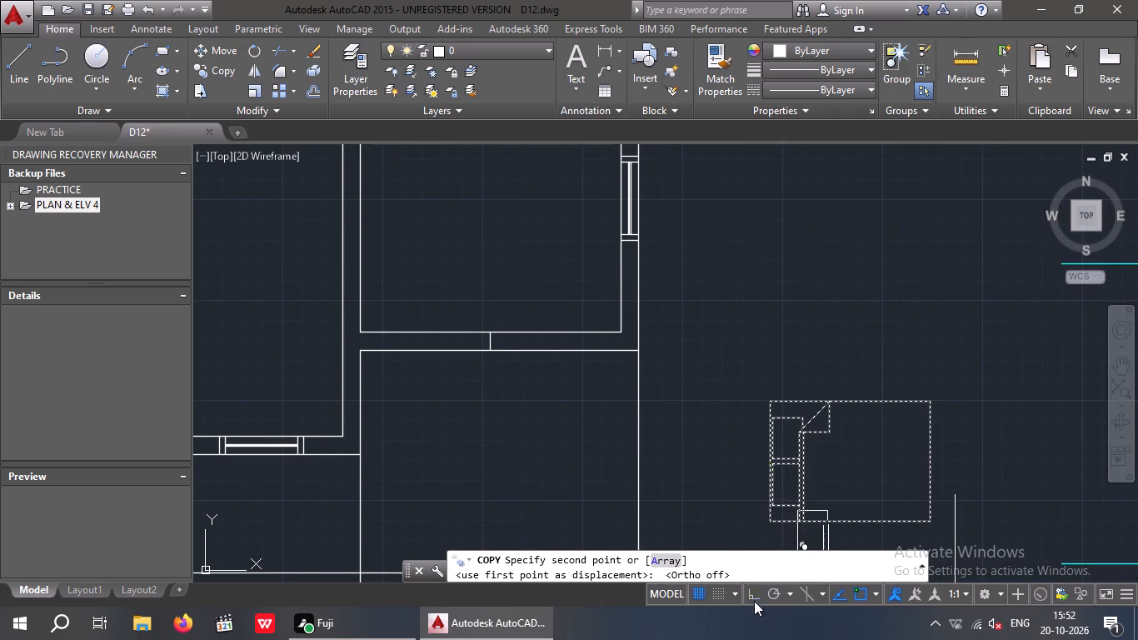
pyautogui.moveTo(504, 291); pyautogui.dragTo(946, 396, button='middle')
pyautogui.scroll(-1, 613, 361)
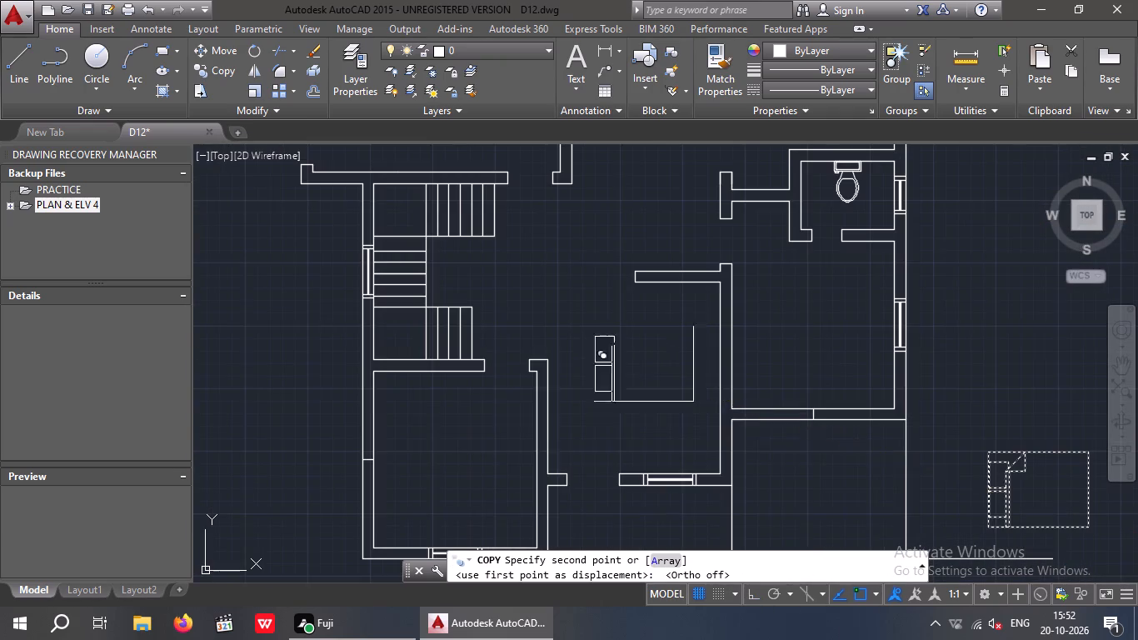
pyautogui.scroll(2, 399, 459)
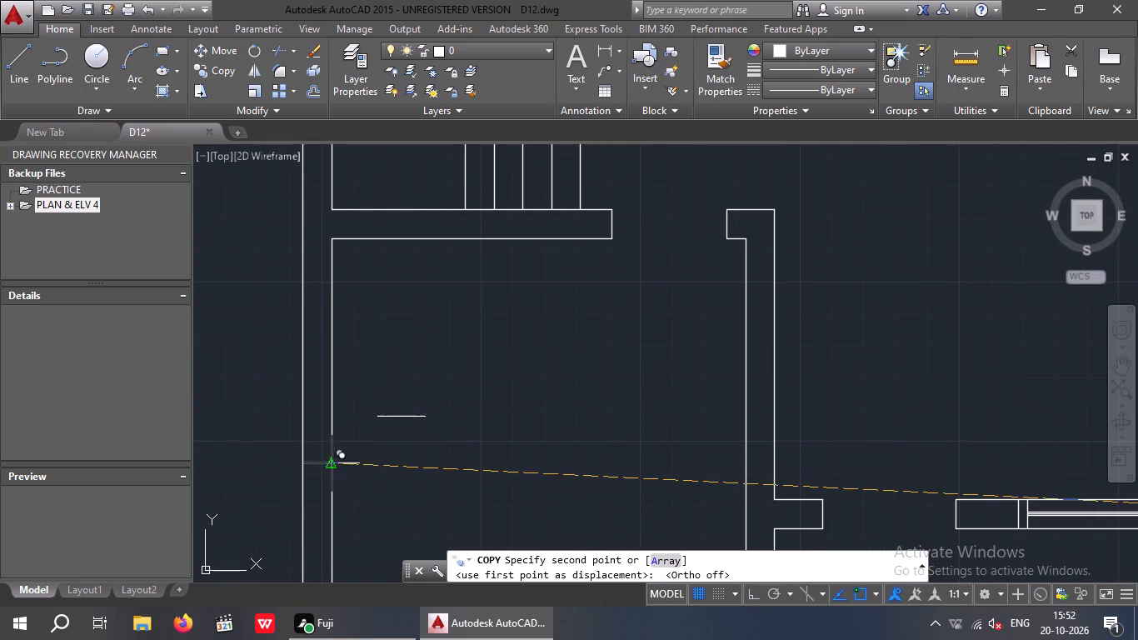
pyautogui.click(327, 464)
pyautogui.press('Escape')
pyautogui.press('Escape')
# Erase only the midpoint line crossing the west wall behind the southwest room's bed.
pyautogui.moveTo(451, 392); pyautogui.dragTo(574, 334, button='middle')
pyautogui.scroll(3, 447, 412)
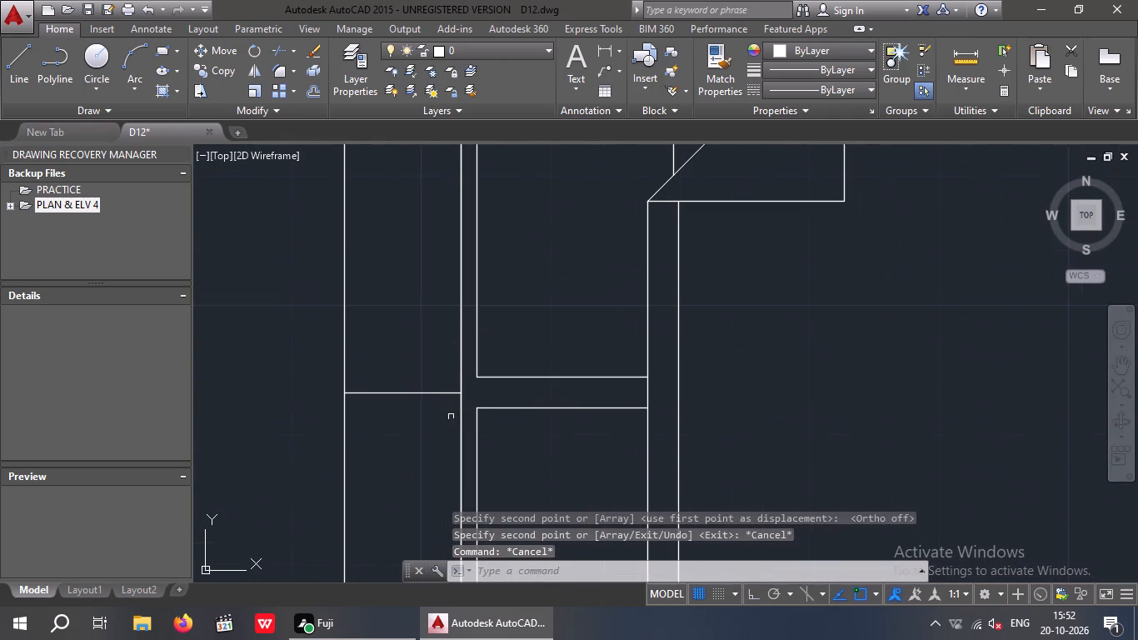
pyautogui.moveTo(417, 419); pyautogui.dragTo(407, 415)
pyautogui.click(327, 301)
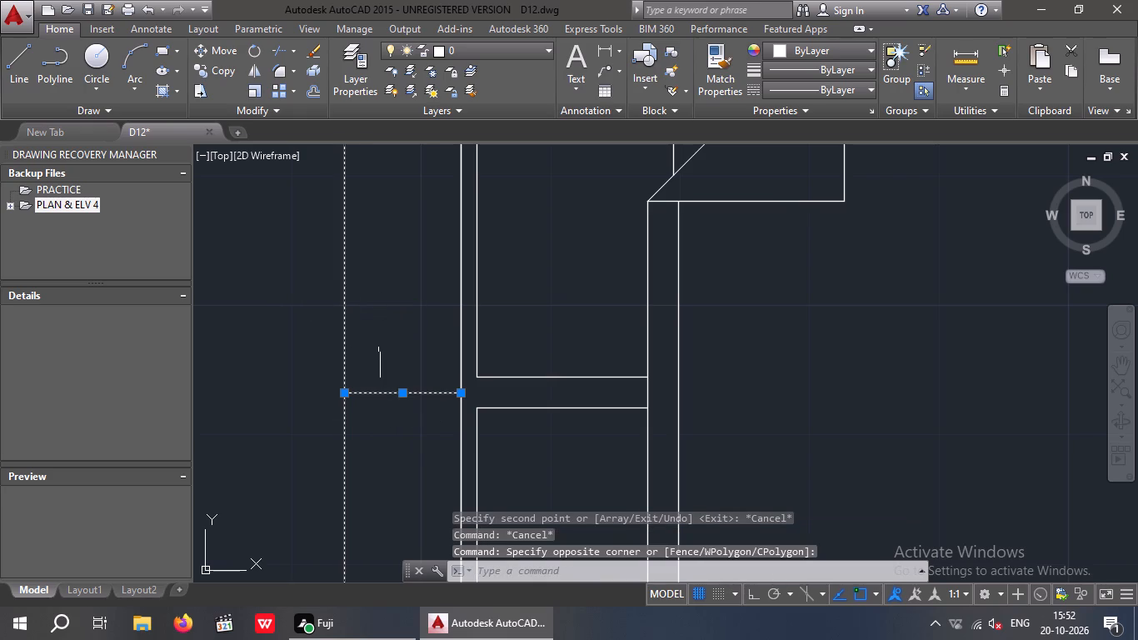
pyautogui.press('Escape')
pyautogui.press('Escape')
pyautogui.moveTo(411, 436); pyautogui.dragTo(399, 424)
pyautogui.click(391, 363)
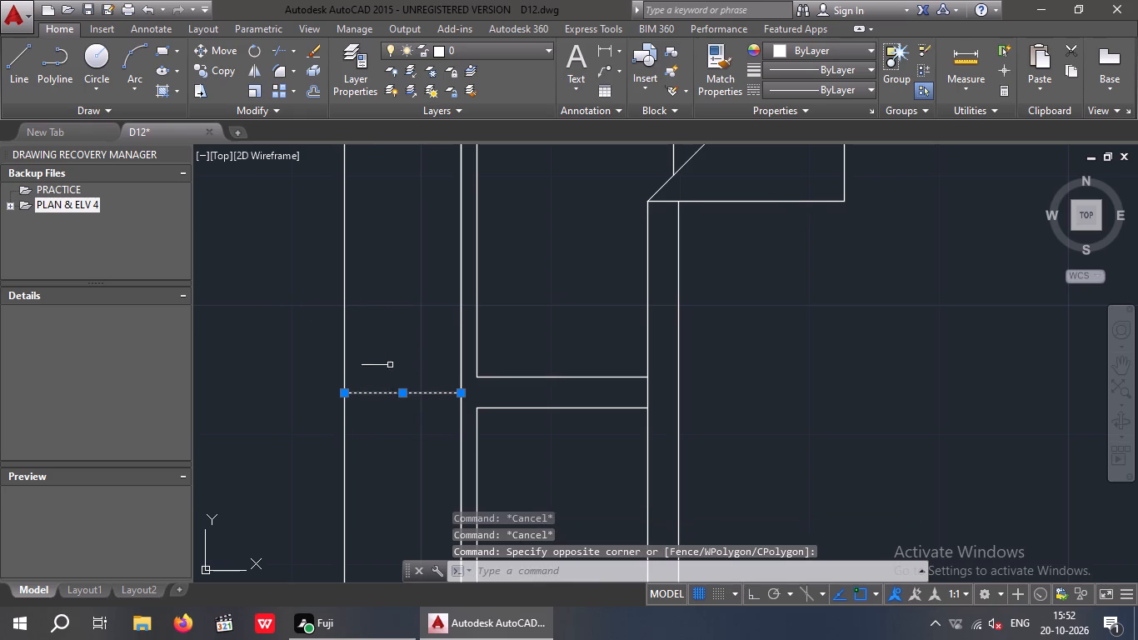
pyautogui.press('Delete')
pyautogui.scroll(-6, 390, 355)
pyautogui.moveTo(477, 377); pyautogui.dragTo(243, 382, button='middle')
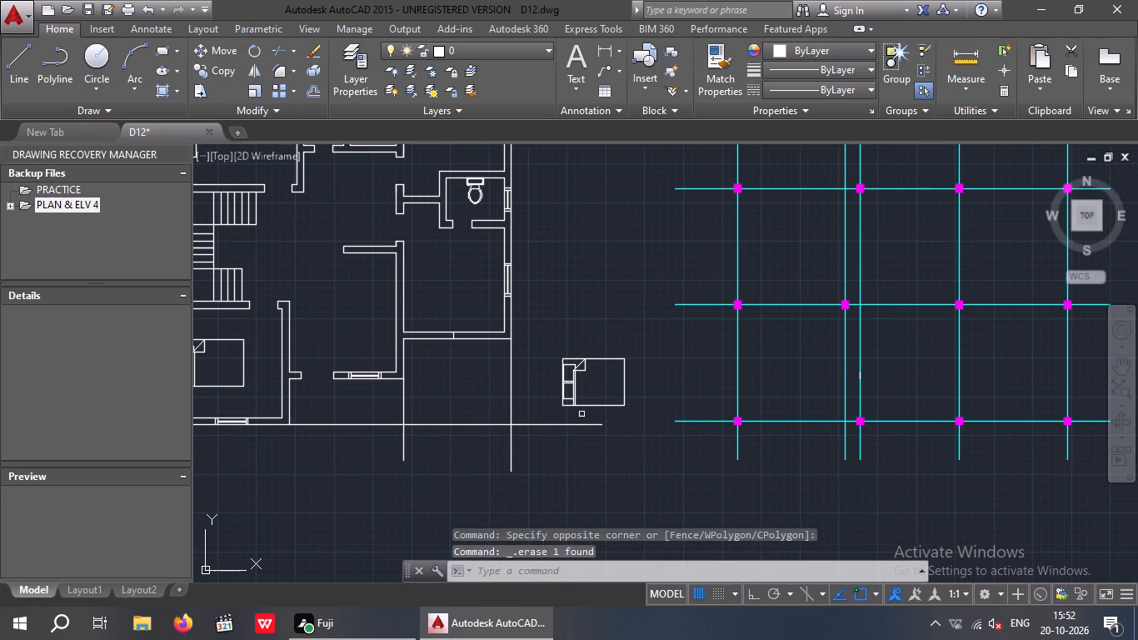
# Rotate the original bed 90° counterclockwise about its southeast corner with Ortho on, so its headboard faces south.
pyautogui.moveTo(665, 372); pyautogui.dragTo(613, 391)
pyautogui.click(583, 397)
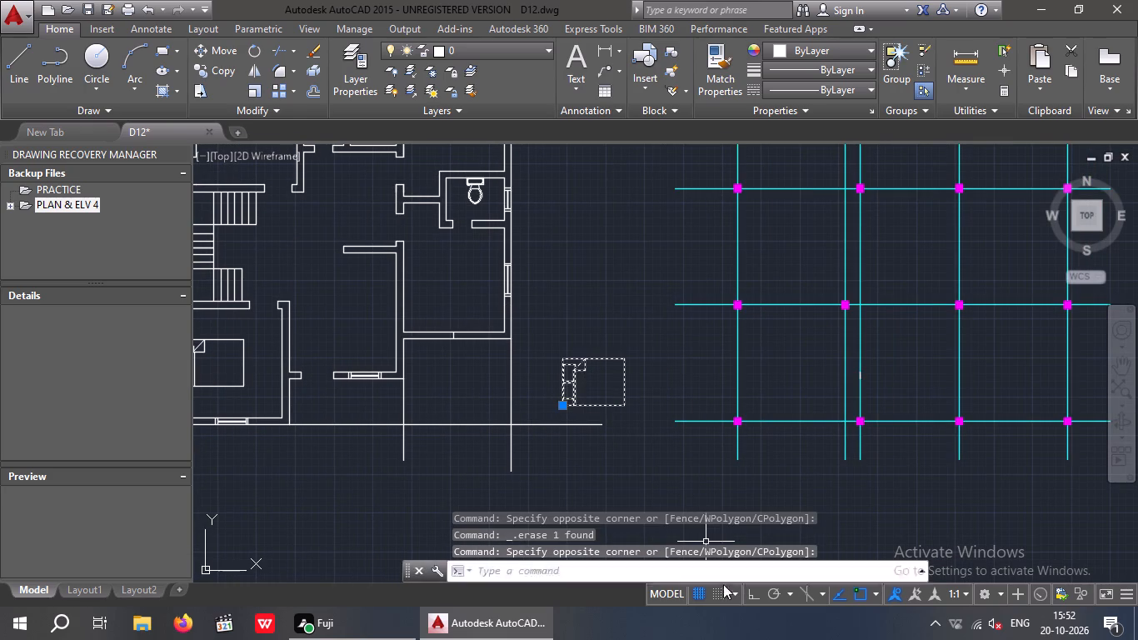
pyautogui.click(751, 590)
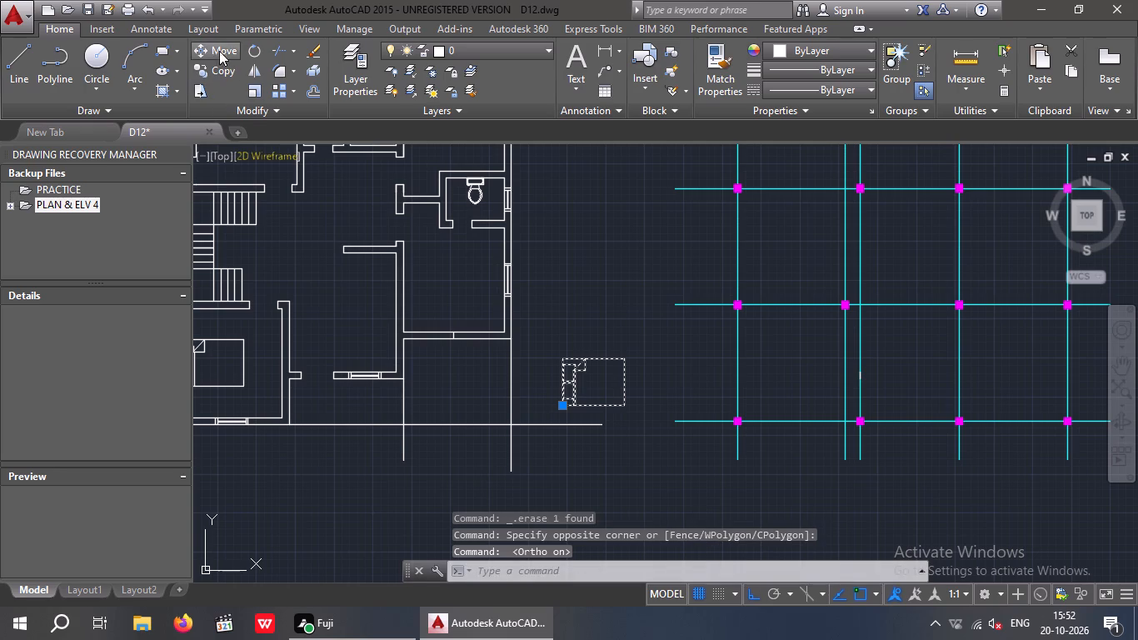
pyautogui.click(248, 48)
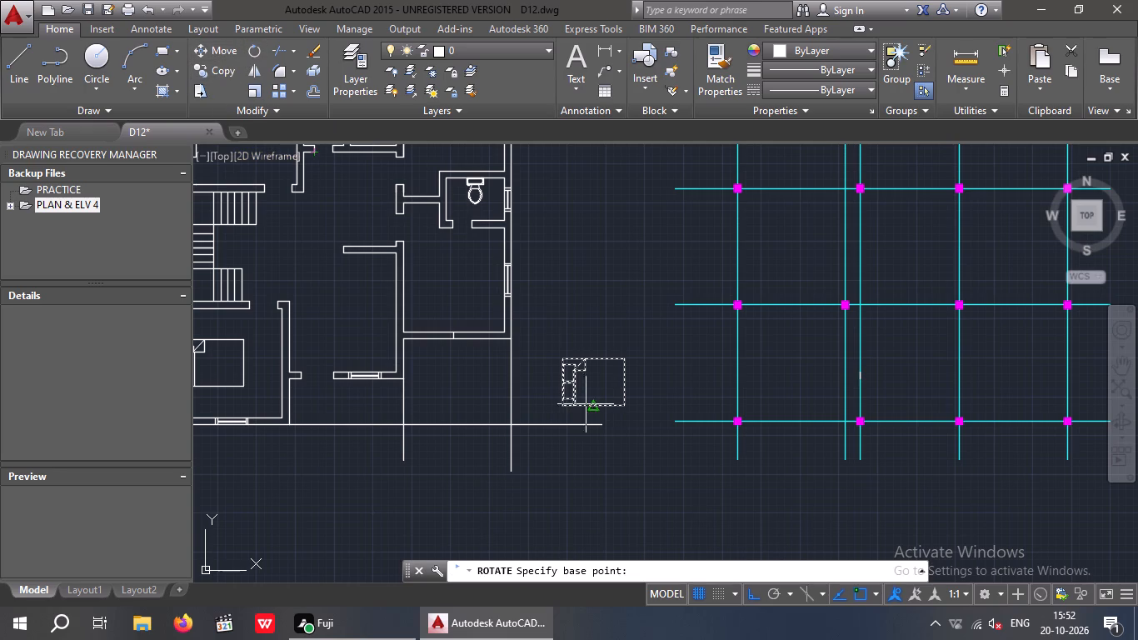
pyautogui.click(626, 400)
pyautogui.click(638, 287)
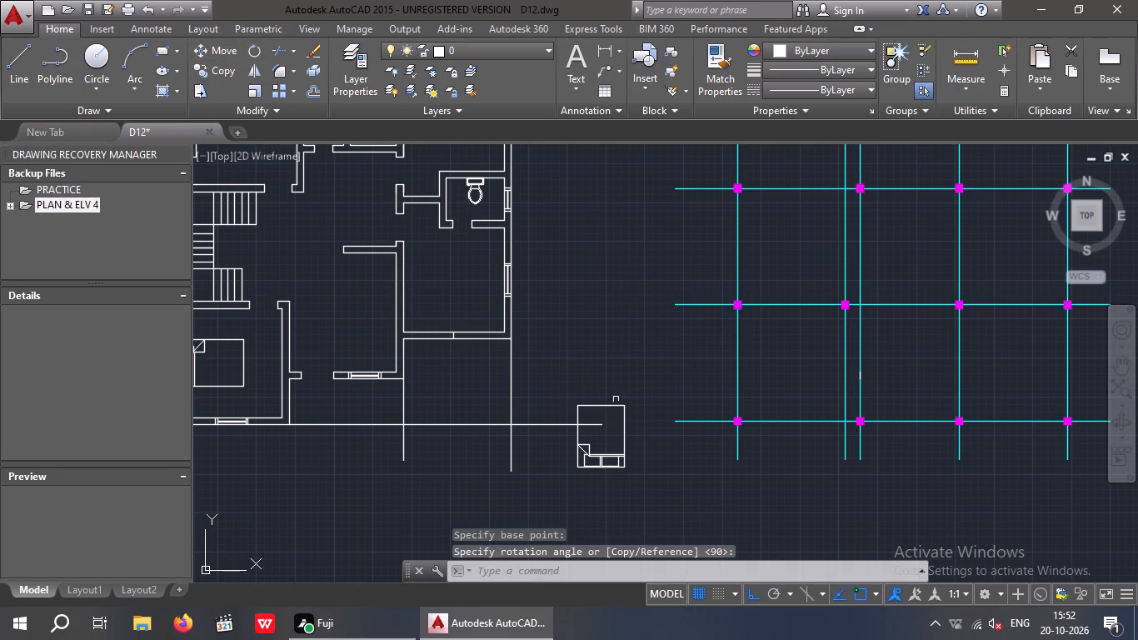
# Move the rotated bed by its headboard midpoint to the south wall's inner midpoint in the southeast bedroom.
pyautogui.scroll(2, 615, 496)
pyautogui.moveTo(673, 389); pyautogui.dragTo(519, 444)
pyautogui.click(494, 447)
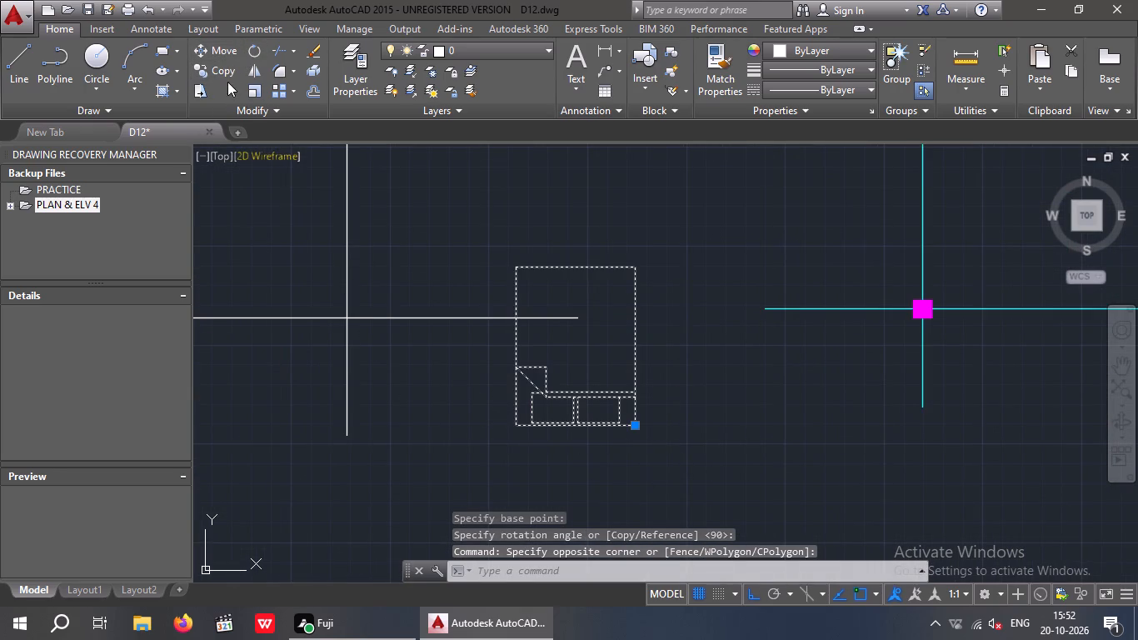
pyautogui.click(219, 55)
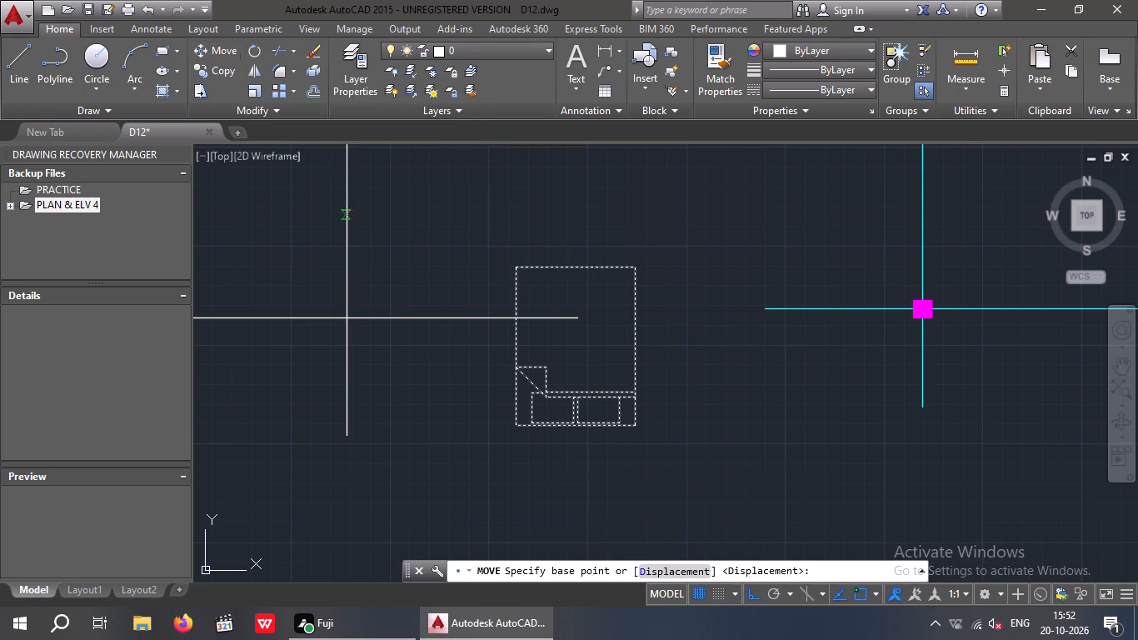
pyautogui.scroll(3, 582, 466)
pyautogui.click(547, 310)
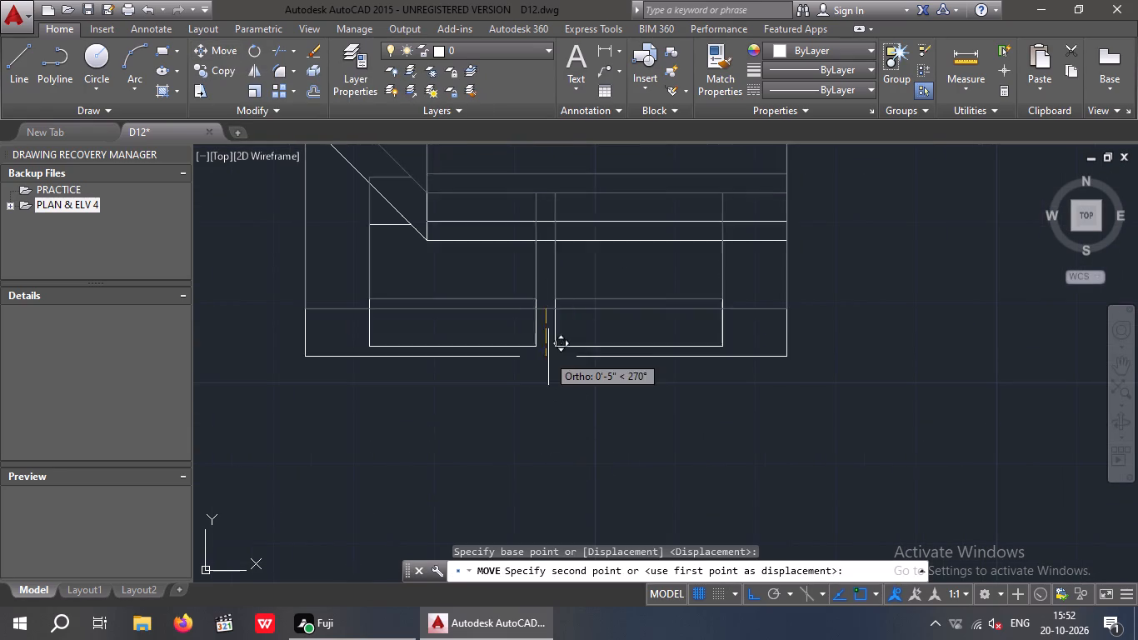
pyautogui.scroll(-2, 548, 357)
pyautogui.moveTo(543, 361); pyautogui.dragTo(953, 639, button='middle')
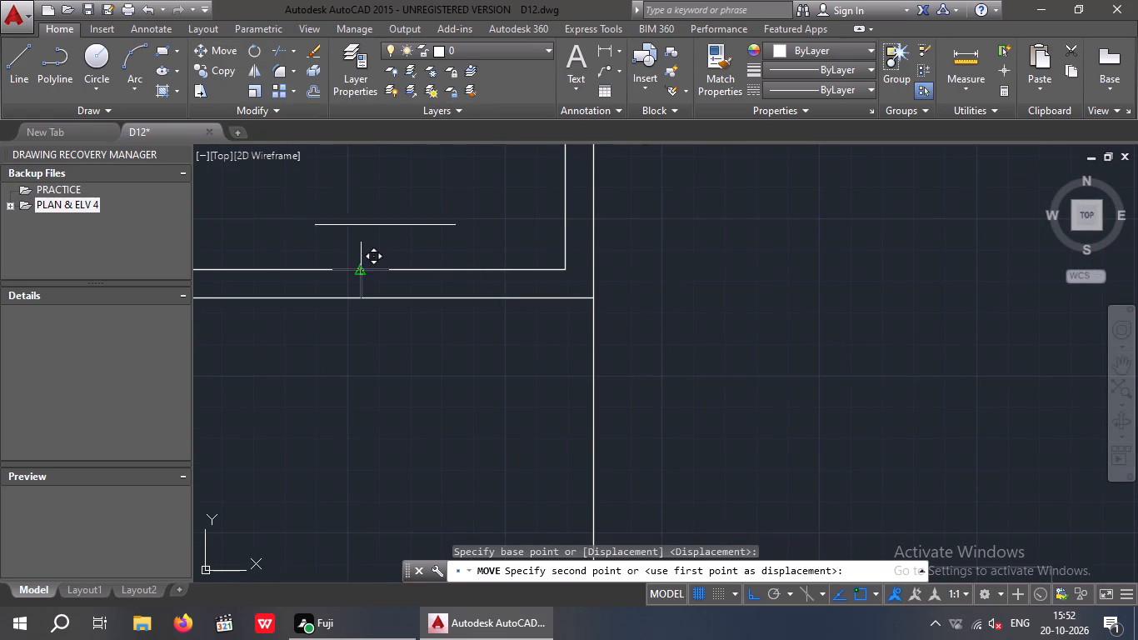
pyautogui.click(361, 267)
pyautogui.scroll(-1, 368, 267)
pyautogui.moveTo(384, 292); pyautogui.dragTo(497, 388, button='middle')
pyautogui.scroll(-1, 498, 366)
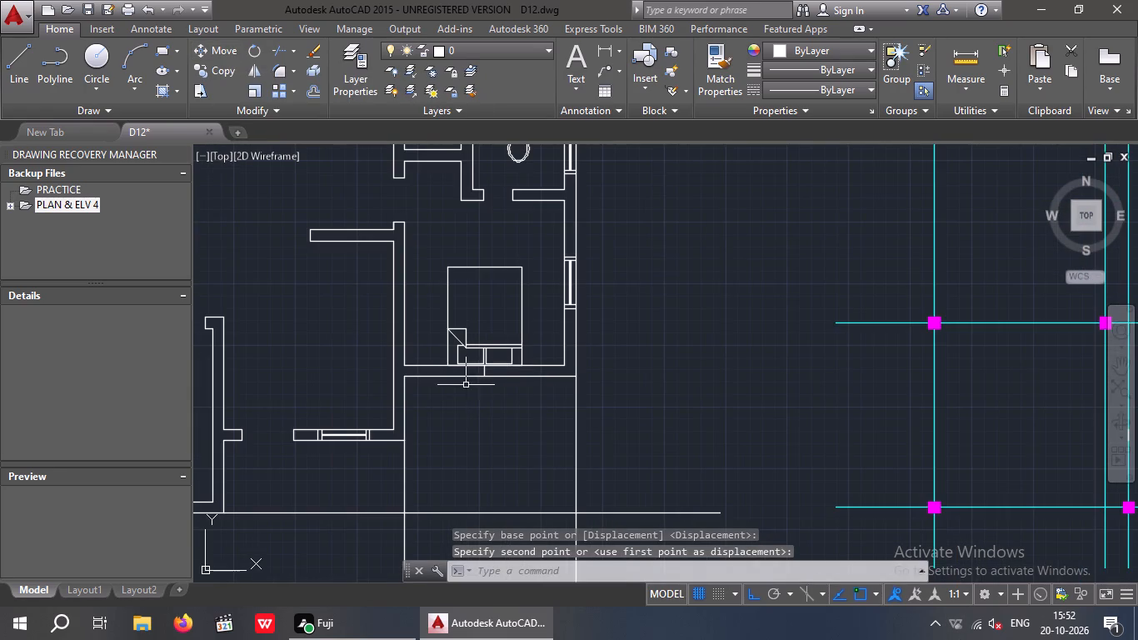
pyautogui.press('Escape')
pyautogui.press('Escape')
# Erase the midpoint line crossing the south wall behind the southeast bedroom's bed.
pyautogui.scroll(6, 476, 370)
pyautogui.moveTo(532, 359); pyautogui.dragTo(414, 422)
pyautogui.click(412, 422)
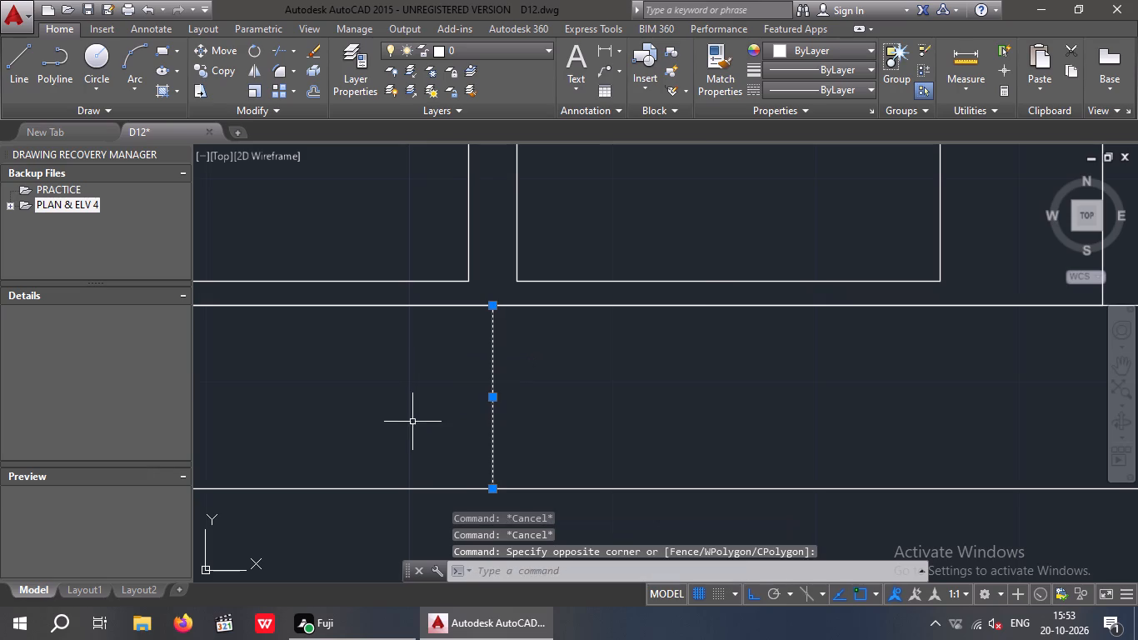
pyautogui.press('Delete')
# Offset the west end line of the short partition stub beside the southeast bedroom 2' eastward, twice in succession.
pyautogui.scroll(-5, 442, 402)
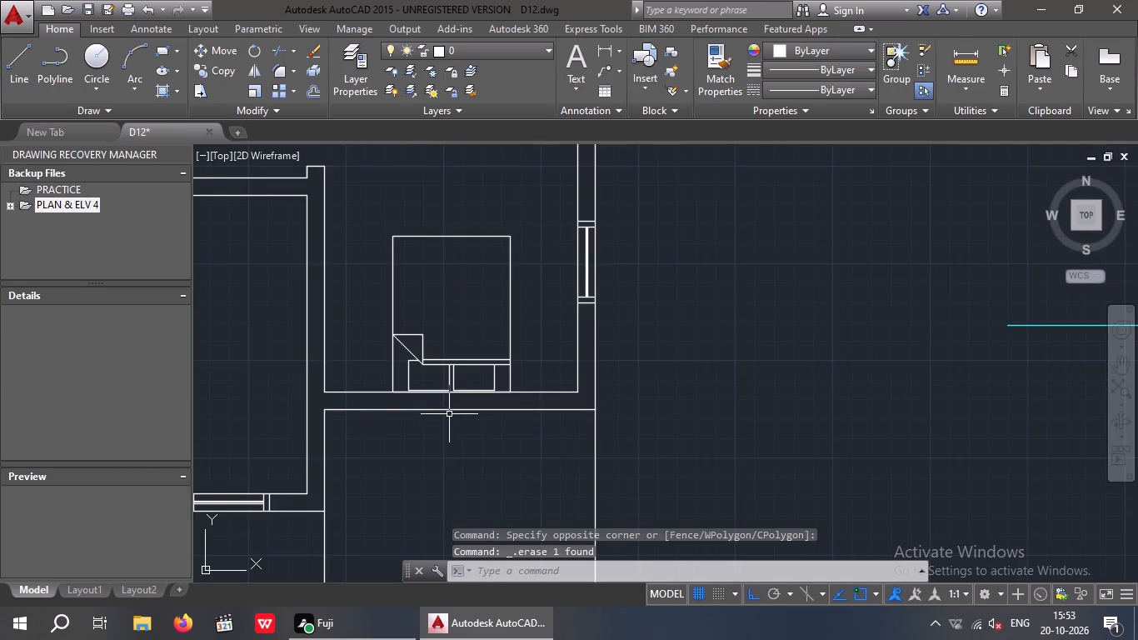
pyautogui.moveTo(452, 416); pyautogui.dragTo(601, 426, button='middle')
pyautogui.scroll(-2, 575, 422)
pyautogui.moveTo(564, 442); pyautogui.dragTo(595, 448, button='middle')
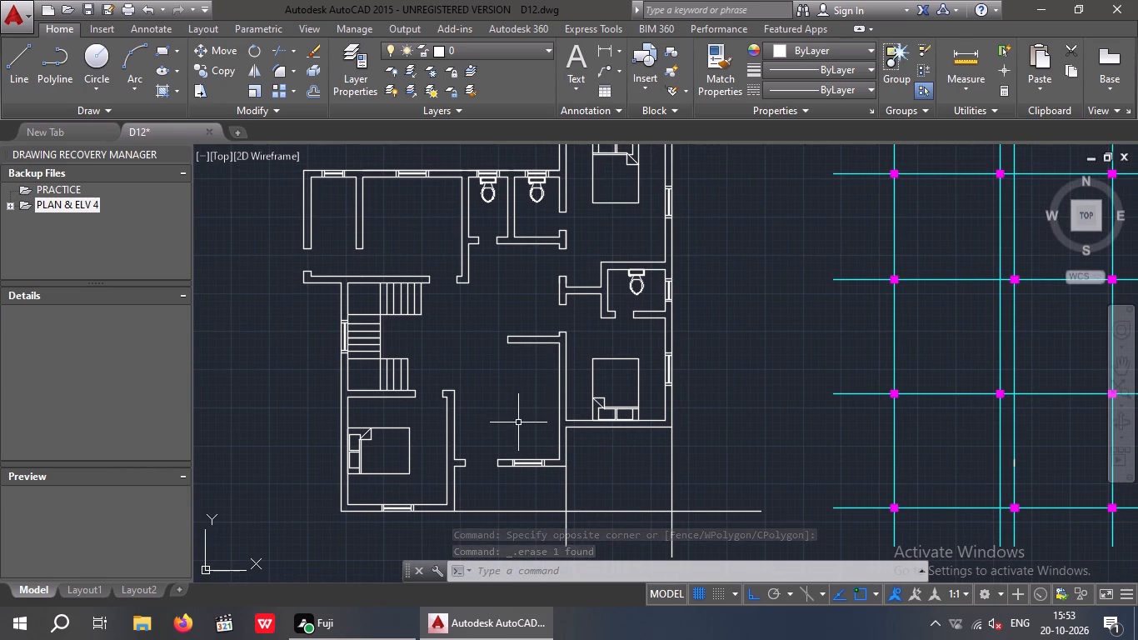
pyautogui.moveTo(524, 408); pyautogui.dragTo(577, 387, button='middle')
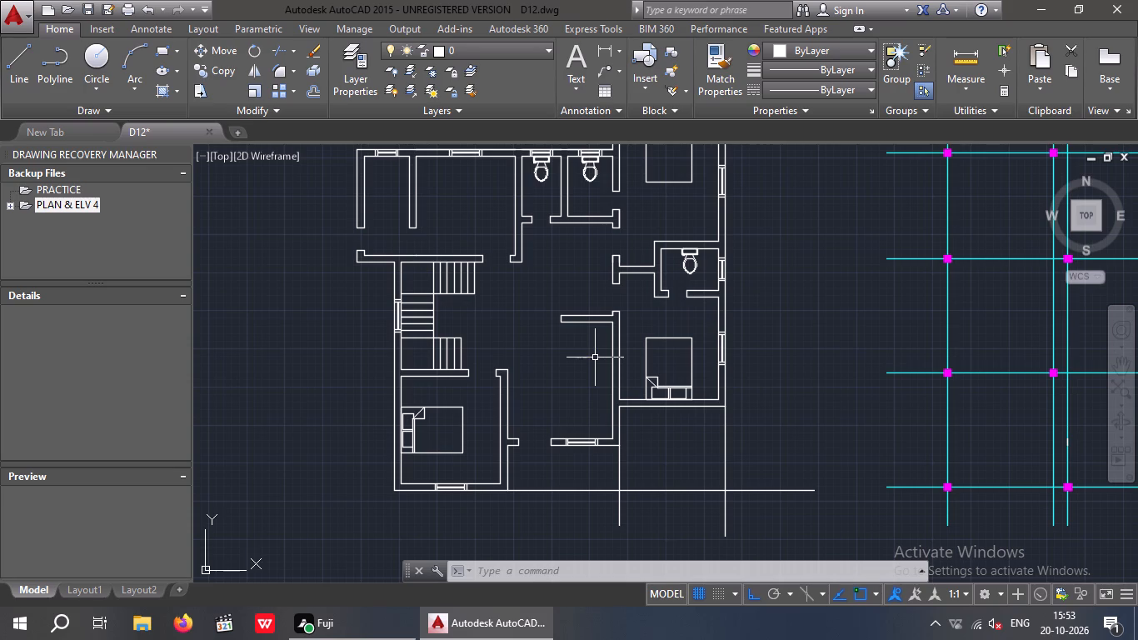
pyautogui.scroll(2, 597, 321)
pyautogui.scroll(-2, 580, 331)
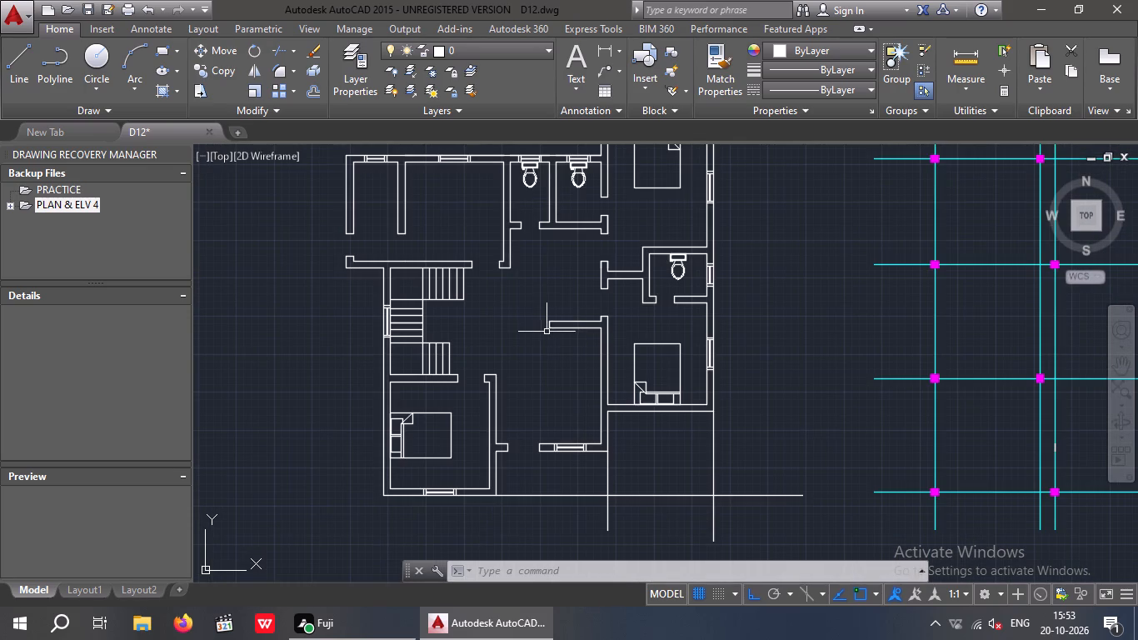
pyautogui.scroll(2, 550, 328)
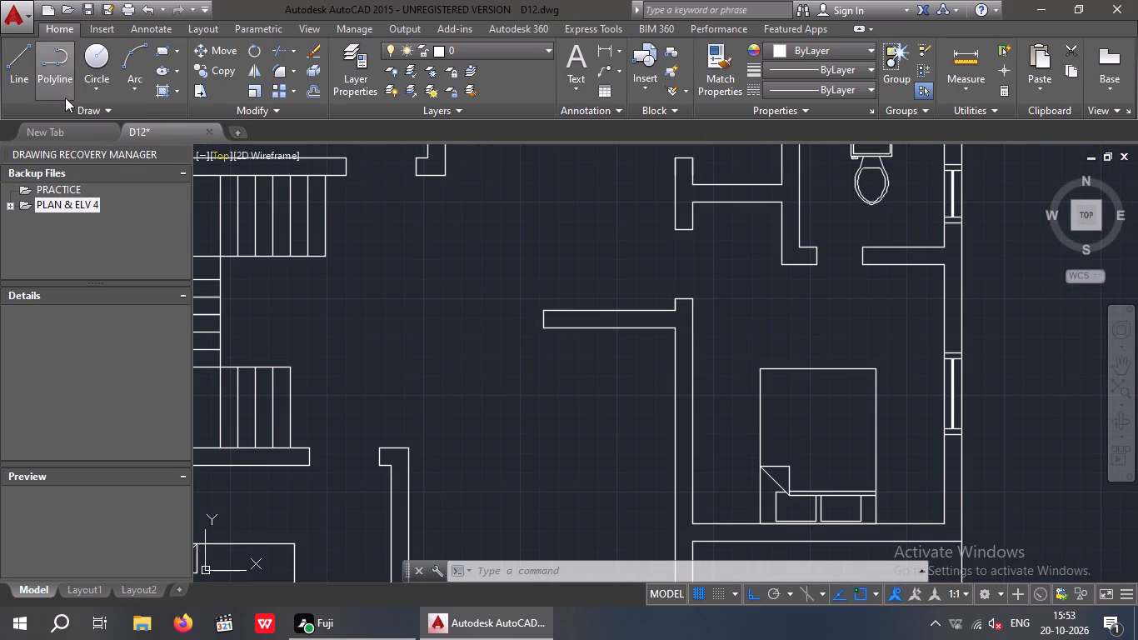
pyautogui.press('o')
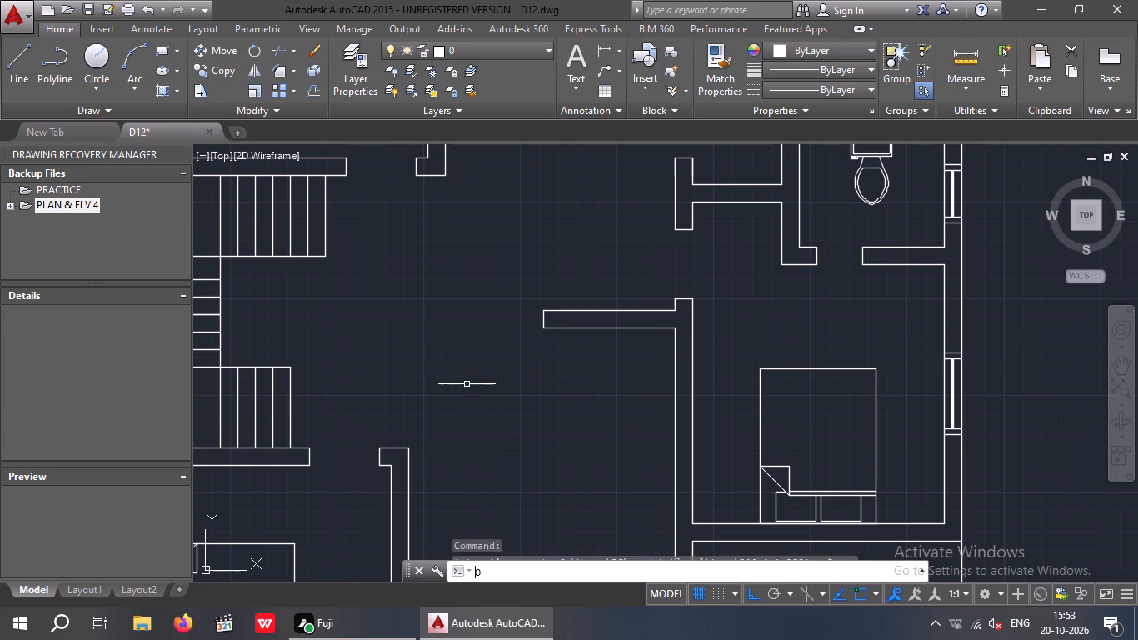
pyautogui.press('Return')
pyautogui.press('2')
pyautogui.press("'")
pyautogui.press('Return')
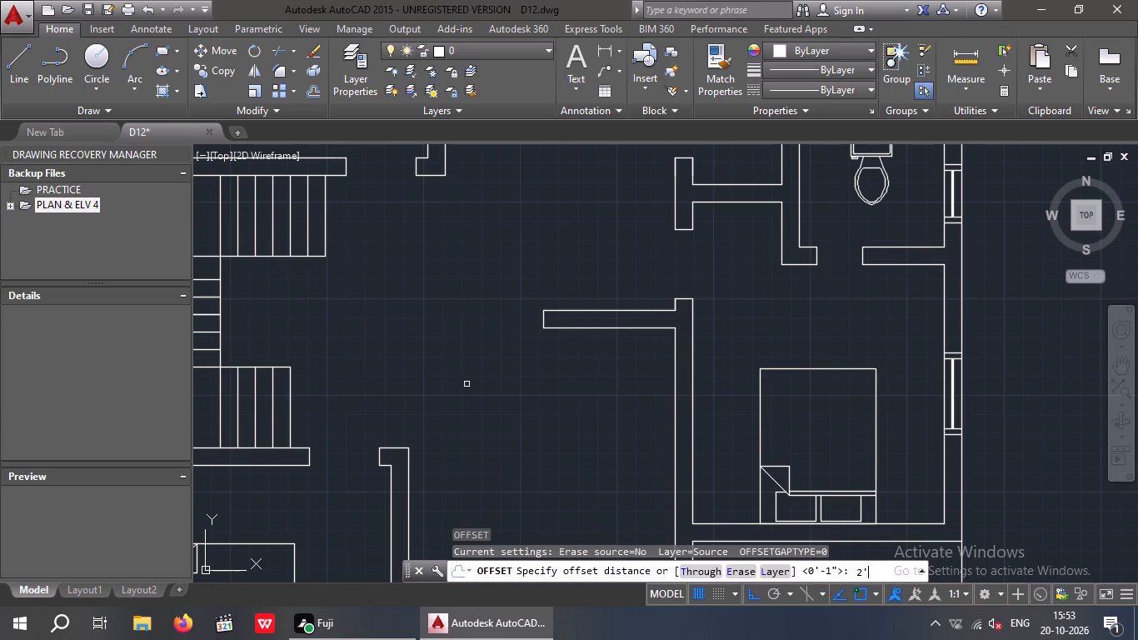
pyautogui.moveTo(544, 320); pyautogui.dragTo(574, 322)
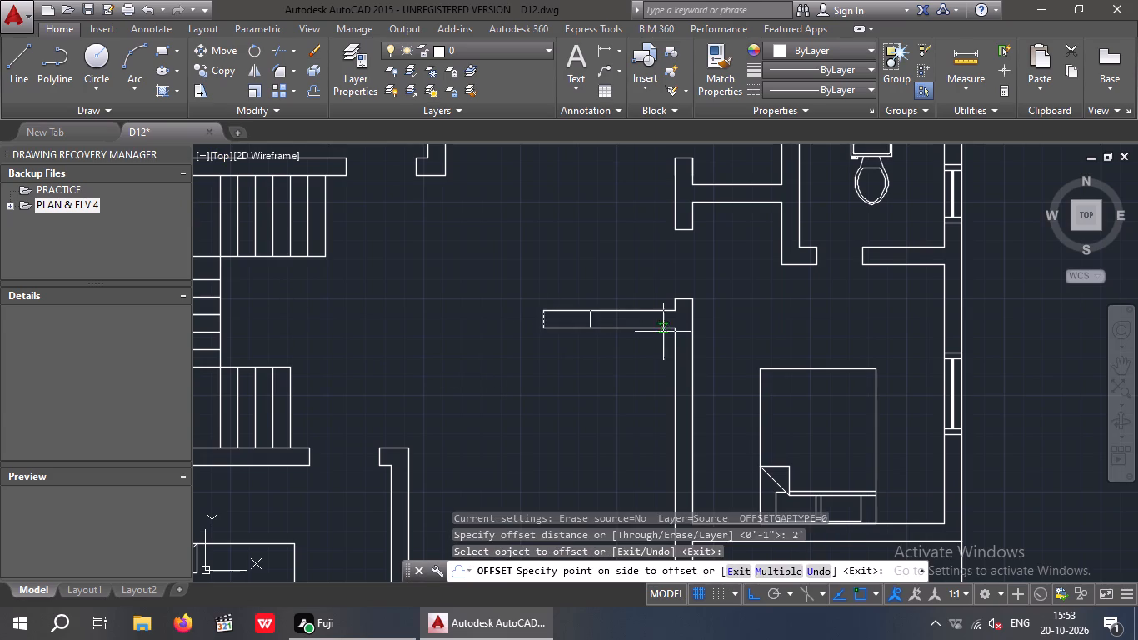
pyautogui.click(665, 332)
pyautogui.click(588, 320)
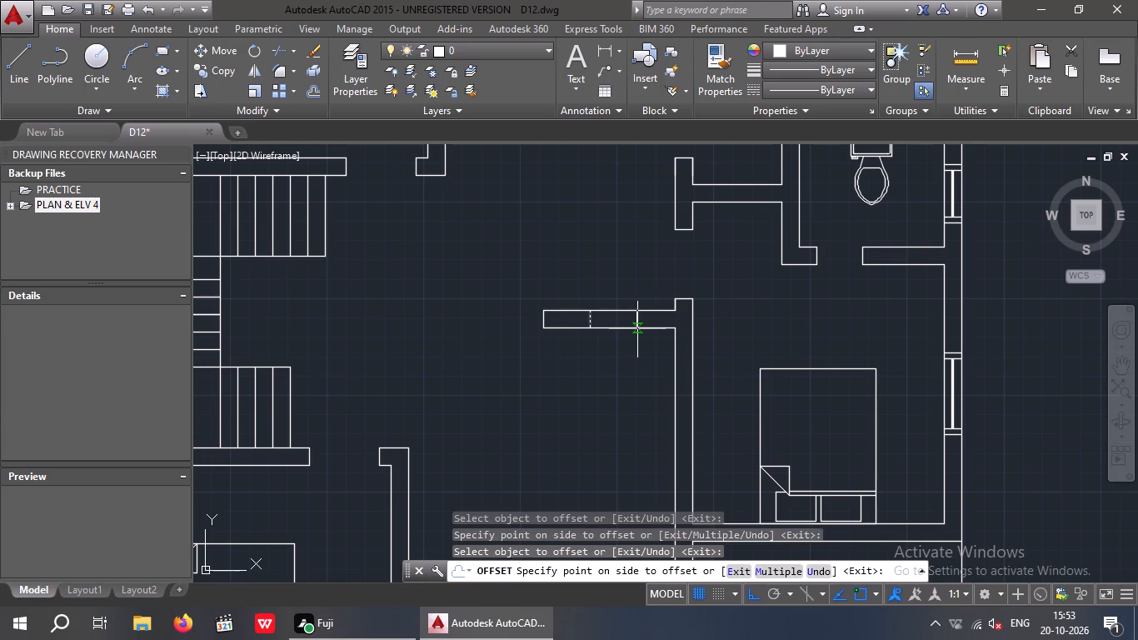
pyautogui.click(637, 329)
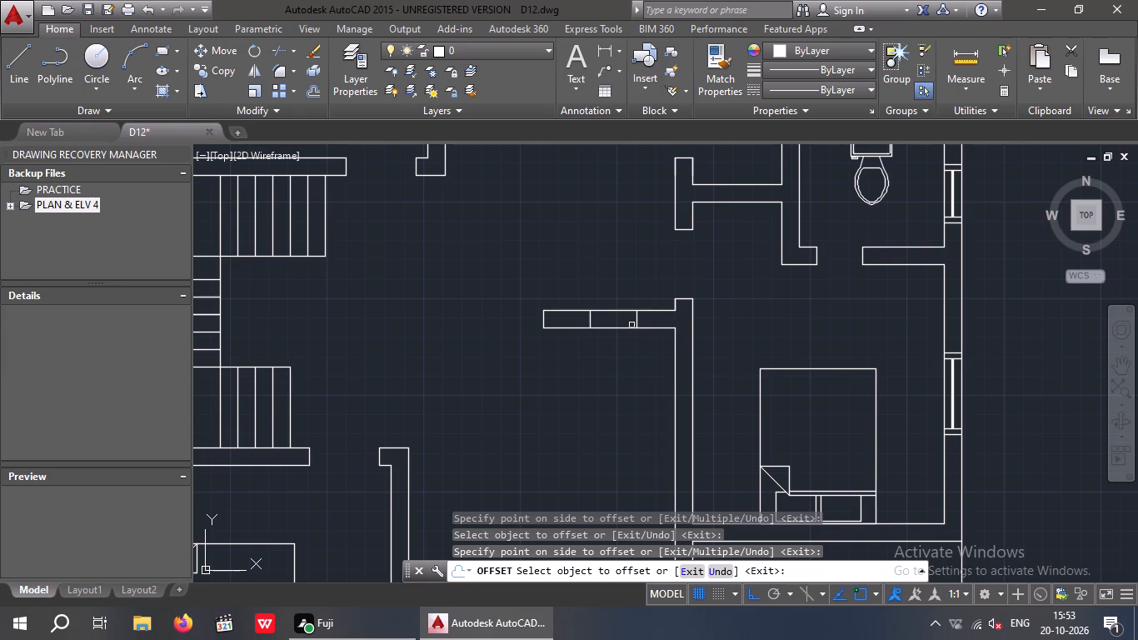
pyautogui.press('Escape')
pyautogui.press('Escape')
# Offset the easternmost of the stub's new cross lines 1' back to the west.
pyautogui.press('o')
pyautogui.press('Return')
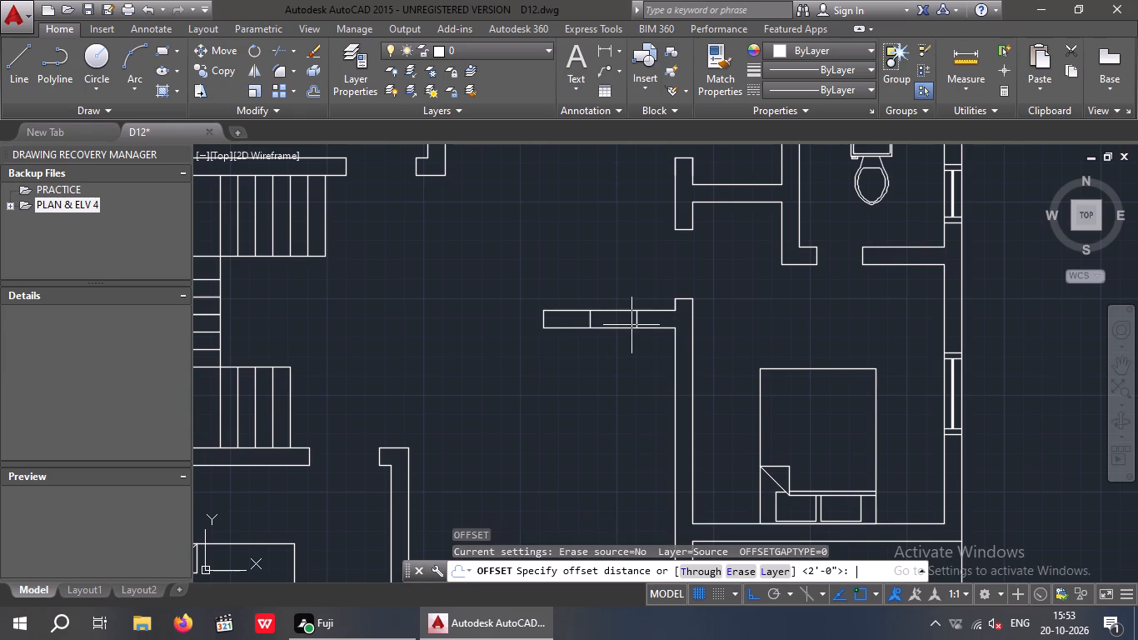
pyautogui.press('1')
pyautogui.press("'")
pyautogui.press('Return')
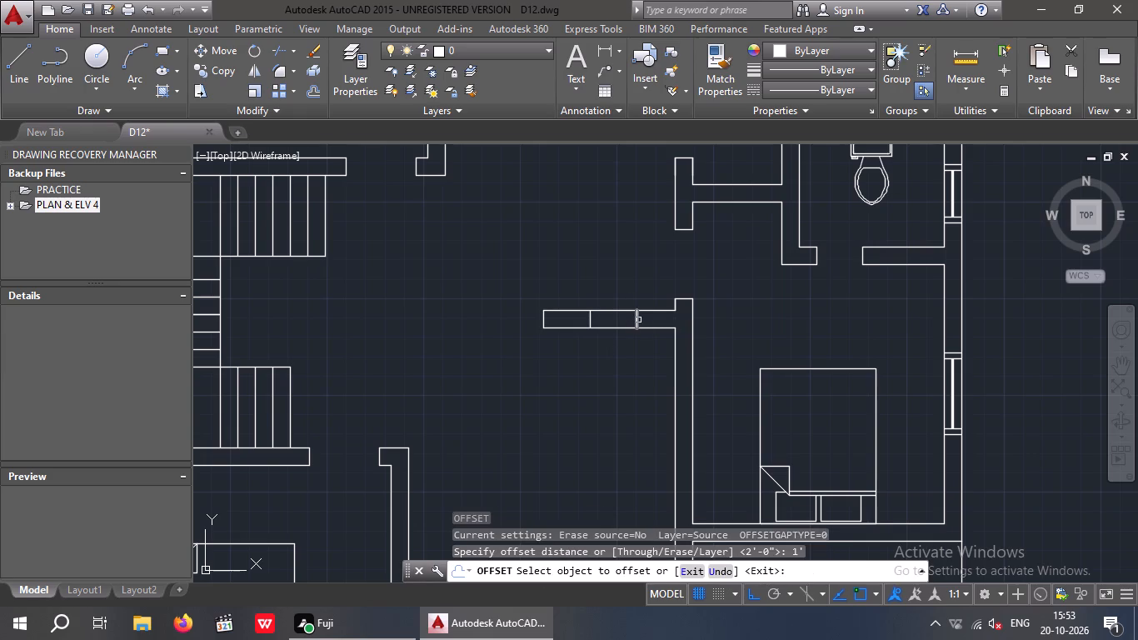
pyautogui.moveTo(635, 322); pyautogui.dragTo(619, 324)
pyautogui.click(598, 328)
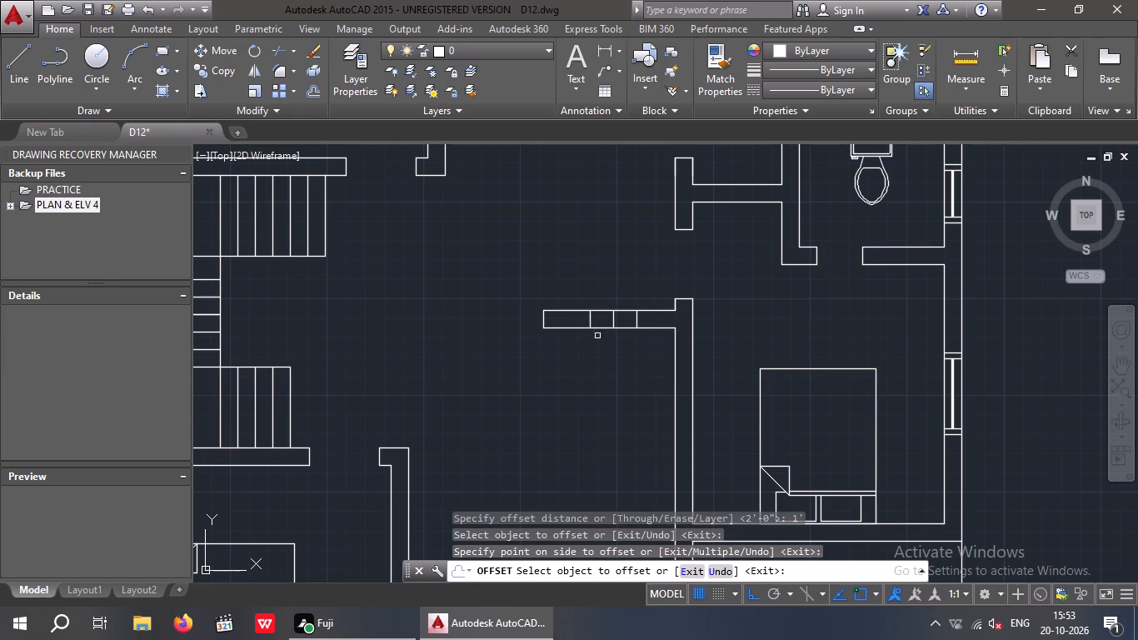
pyautogui.press('Escape')
pyautogui.press('Escape')
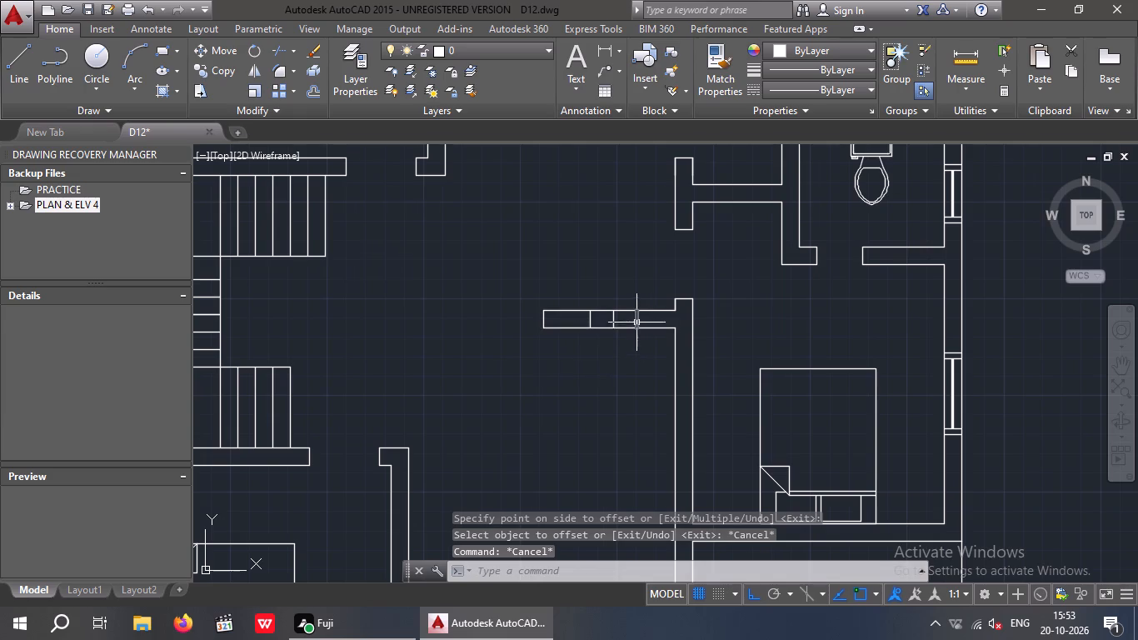
# Erase the easternmost cross line in the partition stub.
pyautogui.scroll(3, 636, 322)
pyautogui.moveTo(654, 308); pyautogui.dragTo(612, 321)
pyautogui.click(606, 321)
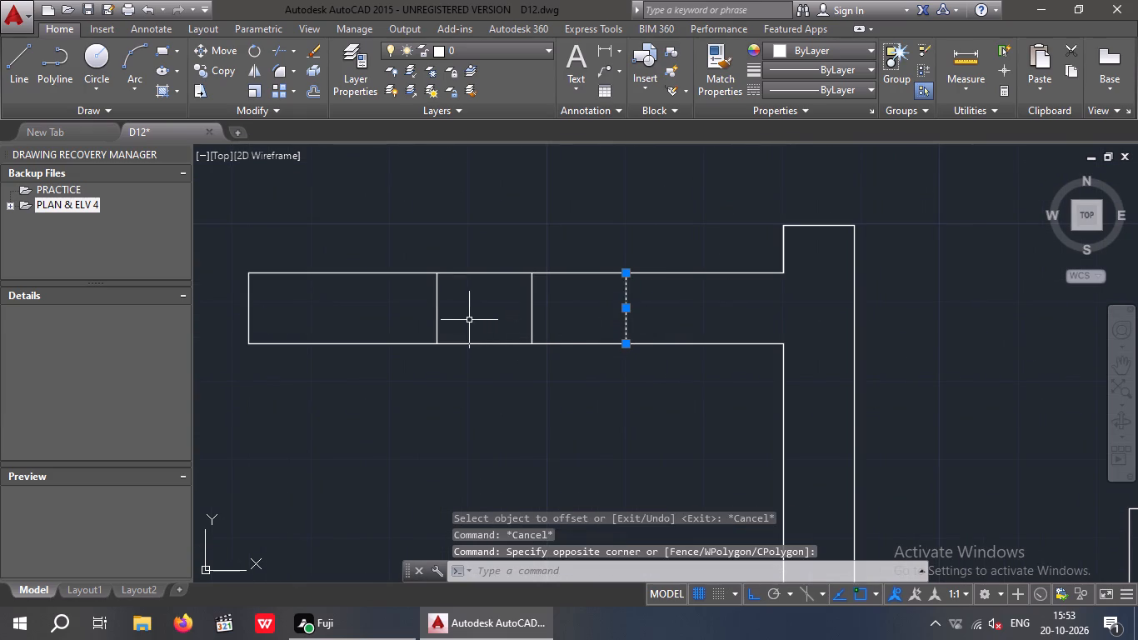
pyautogui.press('Delete')
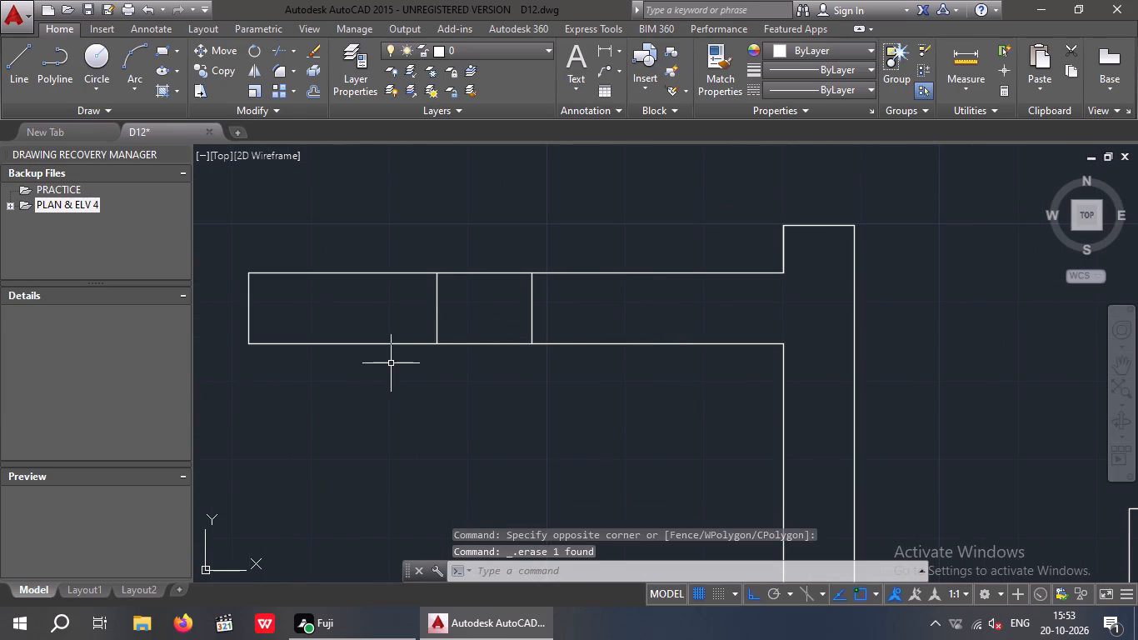
# Trim both long edges of the partition stub back to its easternmost remaining cross line.
pyautogui.press('t')
pyautogui.write('R')
pyautogui.press('space')
pyautogui.press('space')
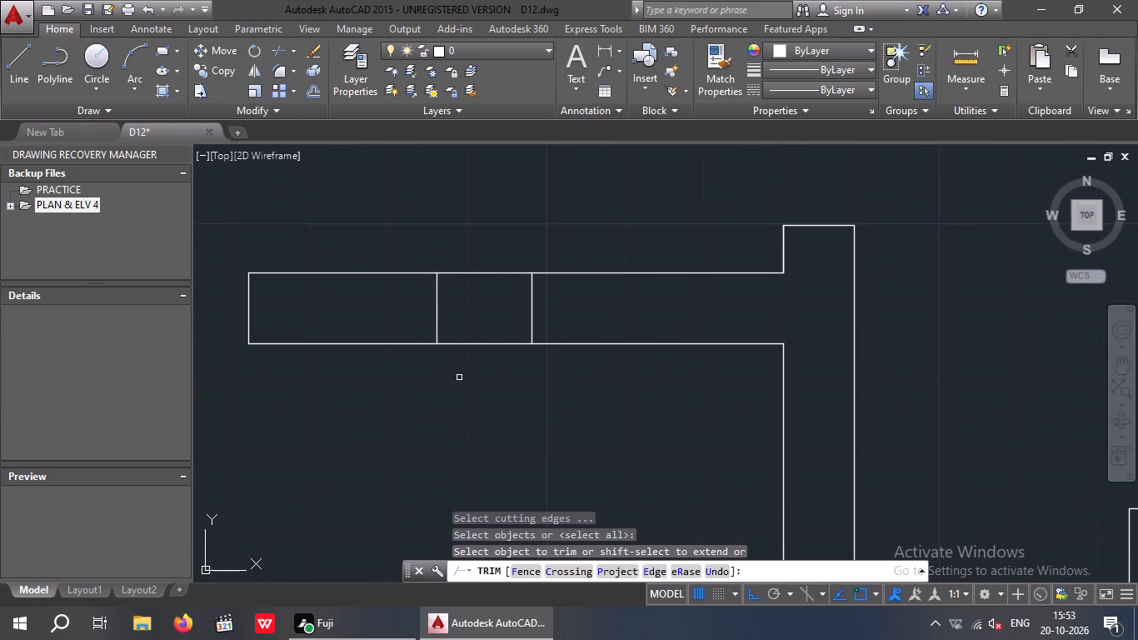
pyautogui.click(474, 385)
pyautogui.click(390, 237)
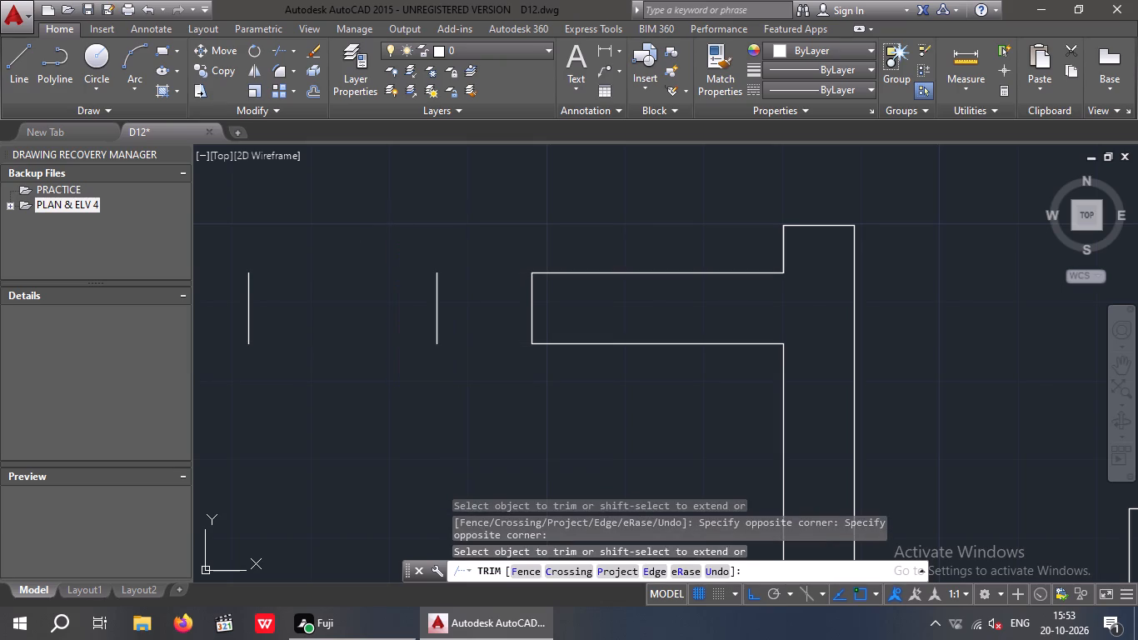
pyautogui.moveTo(486, 303); pyautogui.dragTo(393, 334)
pyautogui.click(187, 332)
pyautogui.press('Escape')
pyautogui.press('Escape')
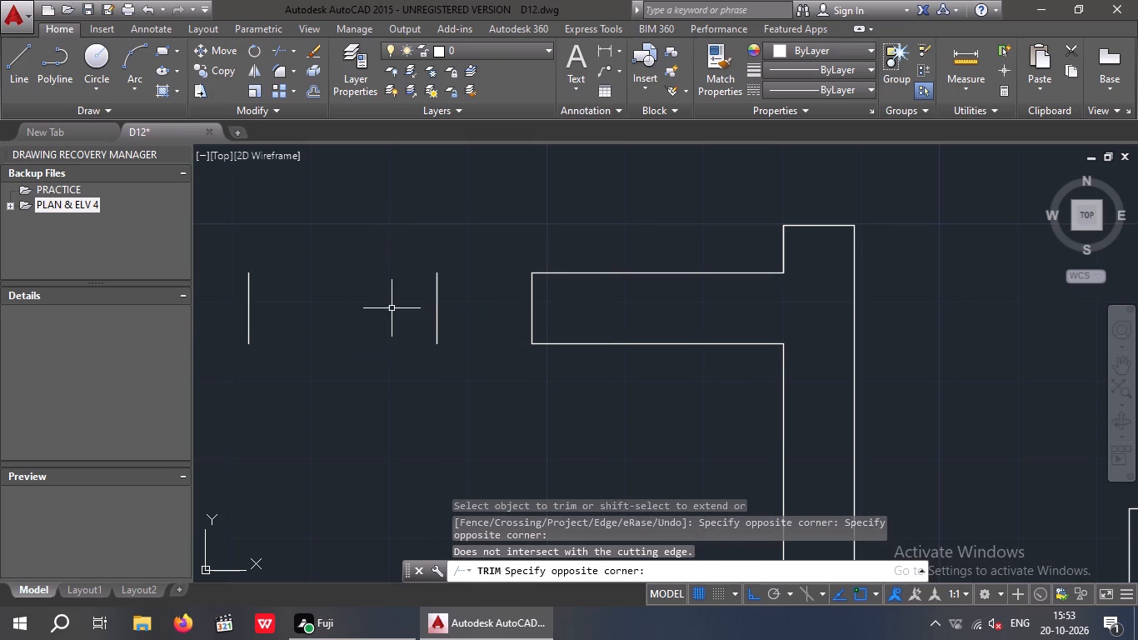
# Erase the two loose cross lines left west of the shortened partition stub.
pyautogui.moveTo(466, 284); pyautogui.dragTo(368, 335)
pyautogui.click(216, 324)
pyautogui.press('Delete')
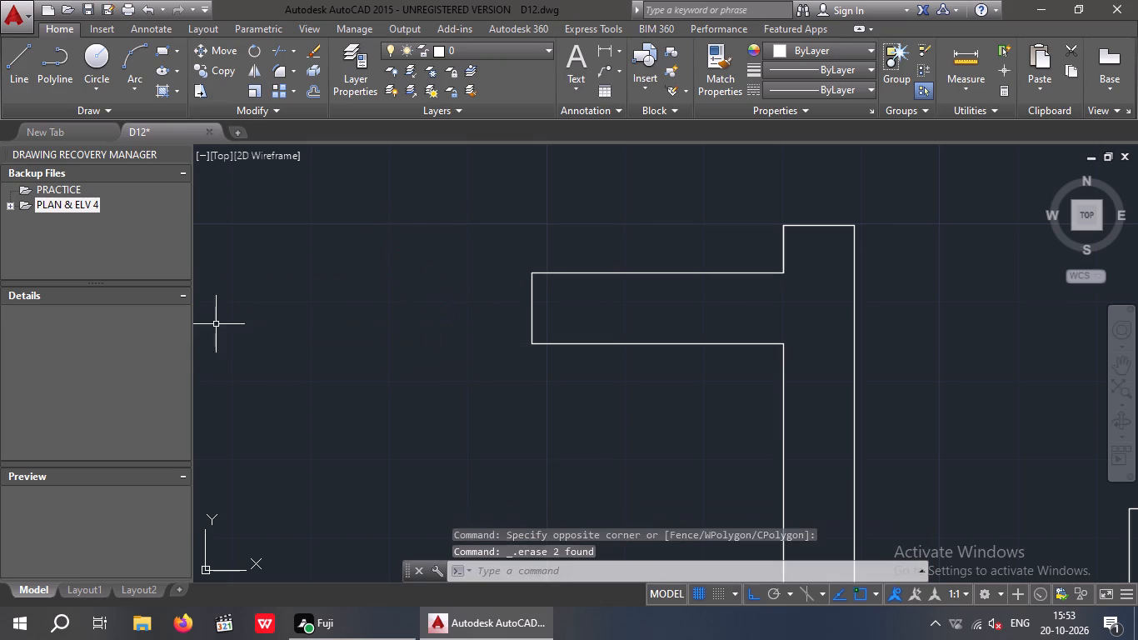
# Save the D12 drawing.
pyautogui.scroll(-3, 248, 350)
pyautogui.moveTo(312, 382); pyautogui.dragTo(413, 383, button='middle')
pyautogui.scroll(-2, 406, 382)
pyautogui.moveTo(343, 412); pyautogui.dragTo(437, 402, button='middle')
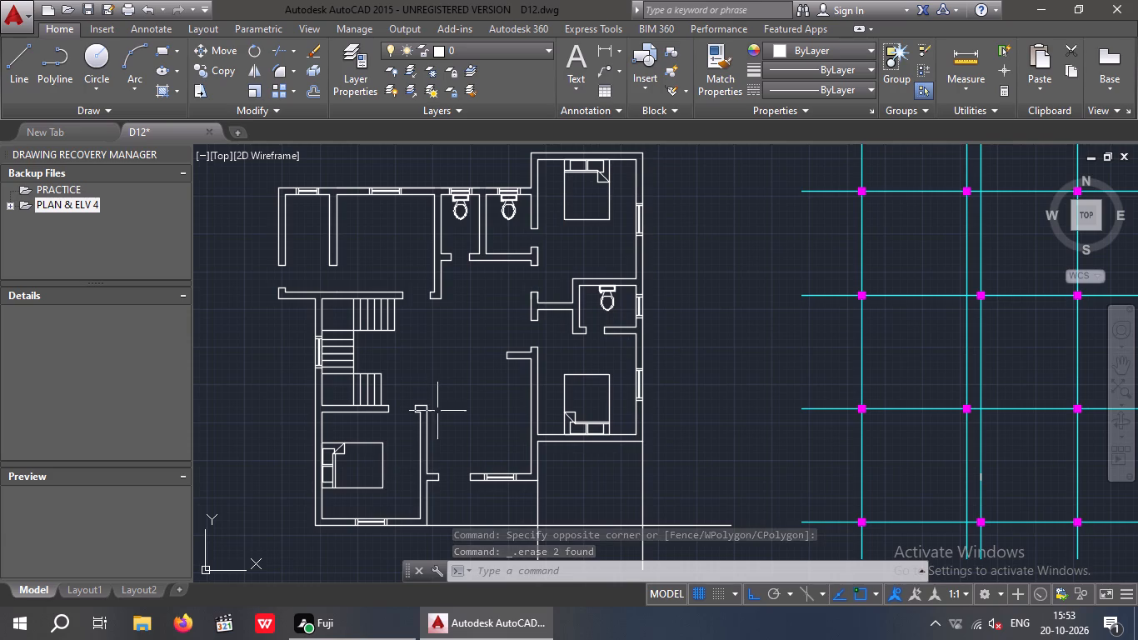
pyautogui.moveTo(440, 407); pyautogui.dragTo(494, 393, button='middle')
pyautogui.moveTo(500, 424); pyautogui.dragTo(501, 407, button='middle')
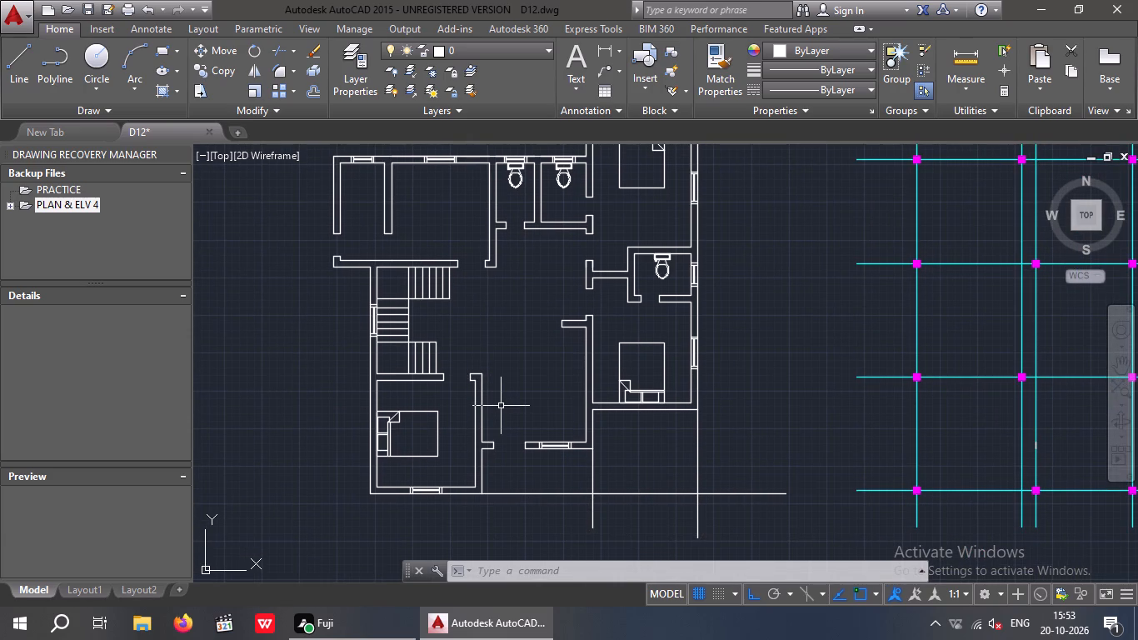
pyautogui.hotkey('ctrl', 's')
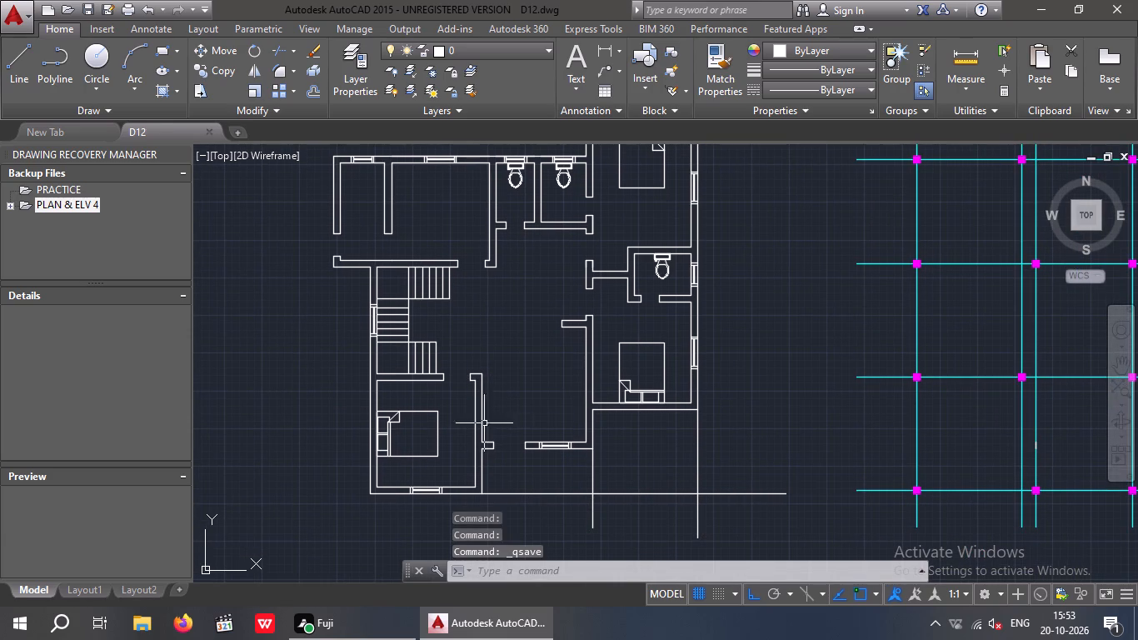
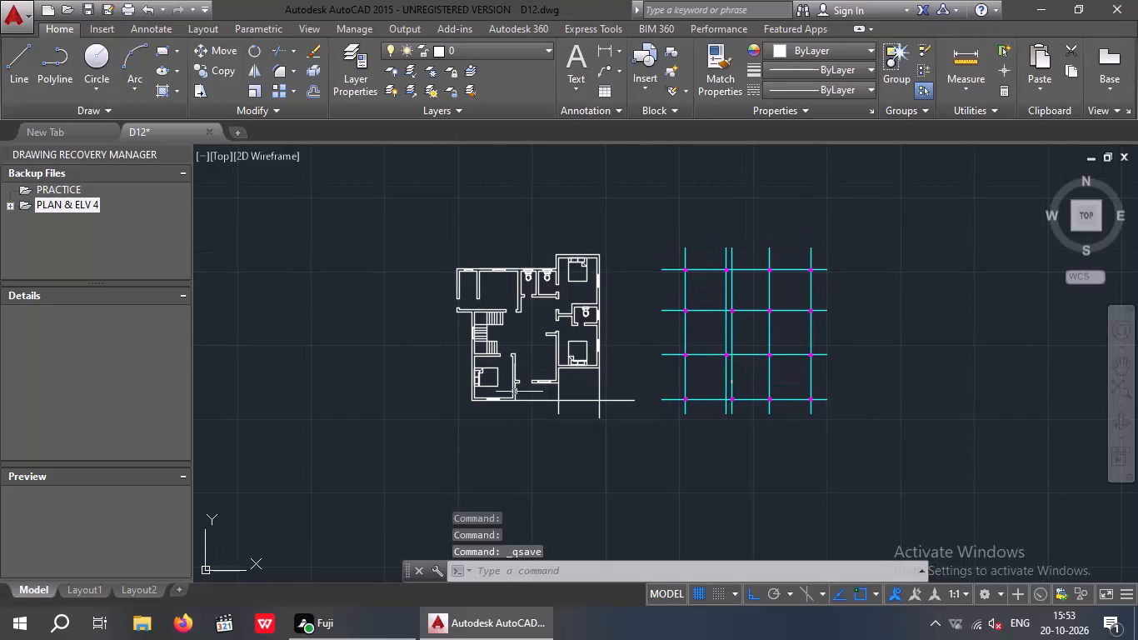
# Insert the three-seat Sofa - Roundback block from DesignCenter's Home - Space Planner blocks into empty space below the column grid.
pyautogui.scroll(2, 541, 356)
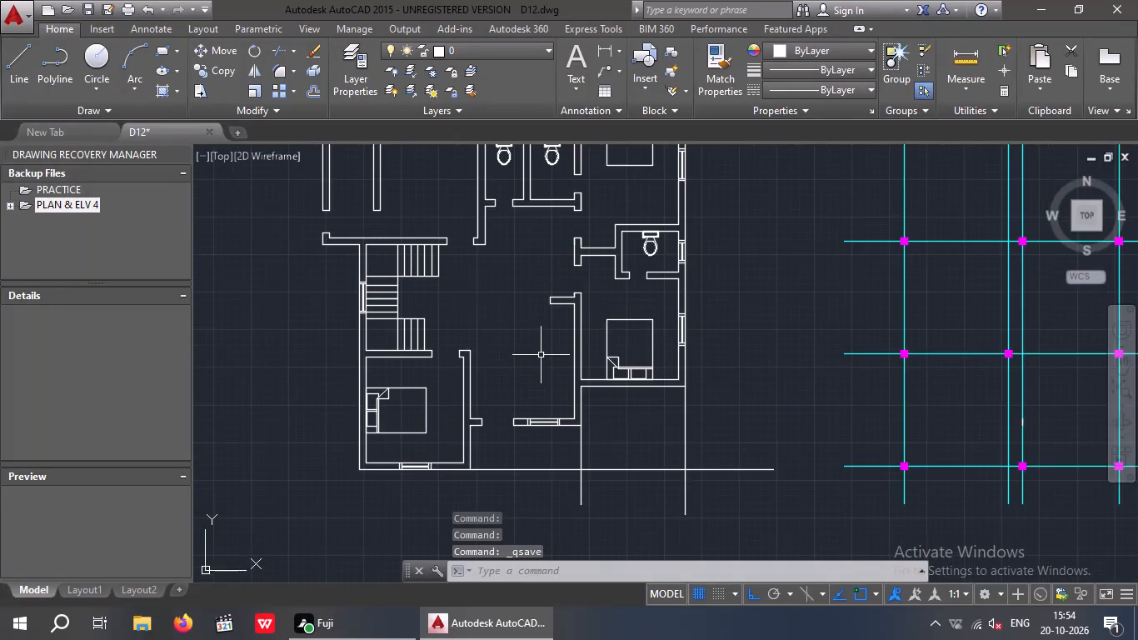
pyautogui.moveTo(541, 354); pyautogui.dragTo(596, 353, button='middle')
pyautogui.scroll(-1, 589, 344)
pyautogui.moveTo(578, 352); pyautogui.dragTo(576, 322, button='middle')
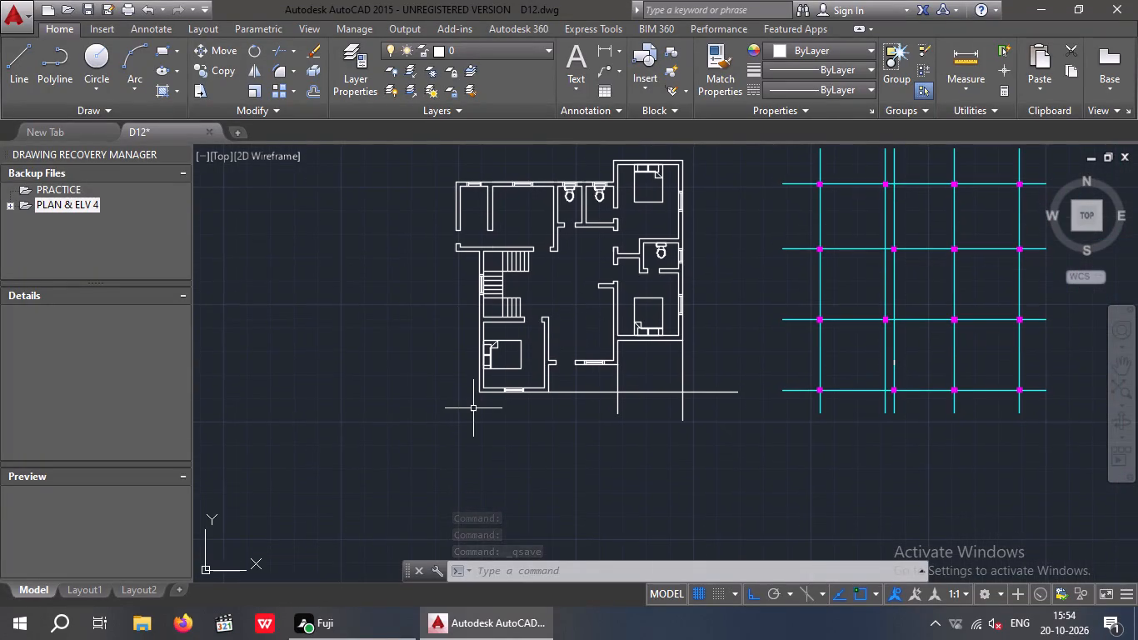
pyautogui.write('DC')
pyautogui.press('Return')
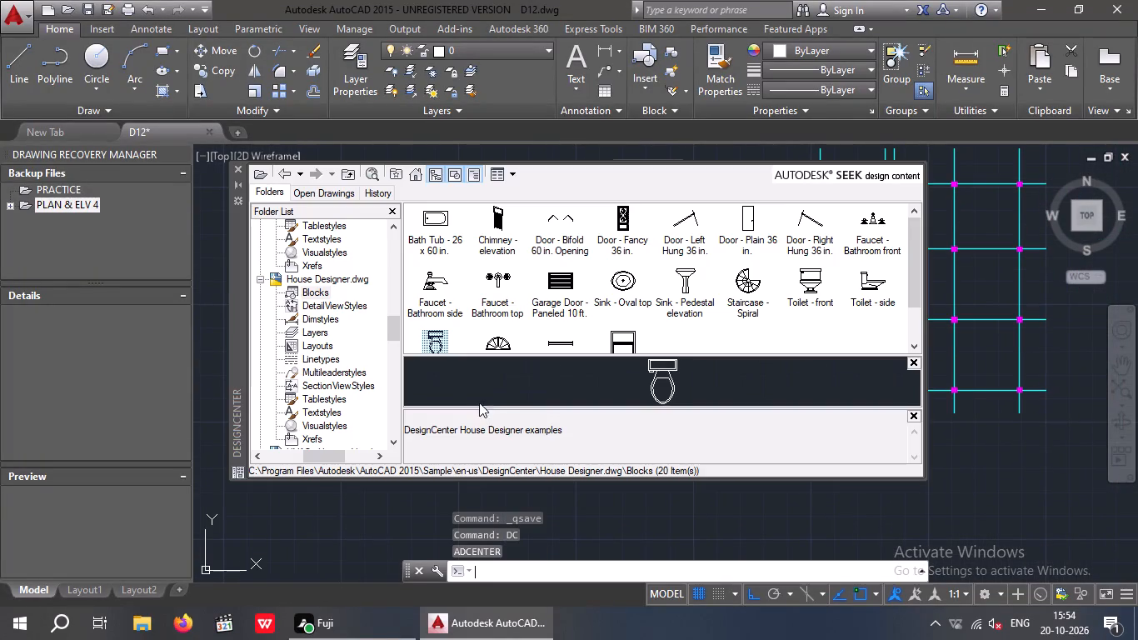
pyautogui.scroll(2, 327, 281)
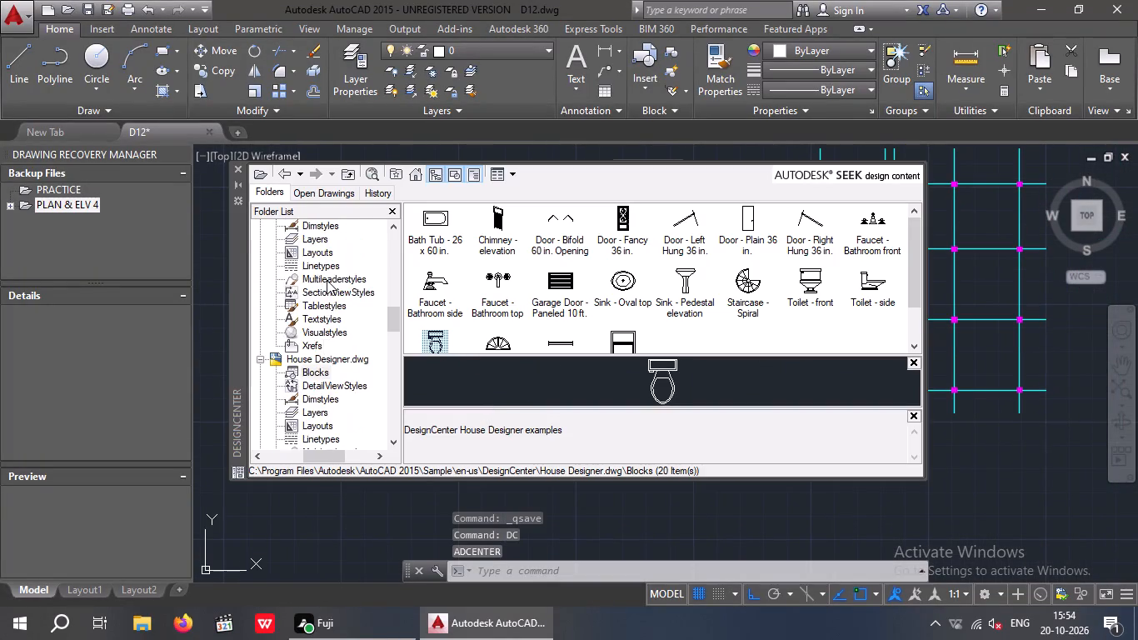
pyautogui.scroll(2, 327, 280)
pyautogui.doubleClick(321, 281)
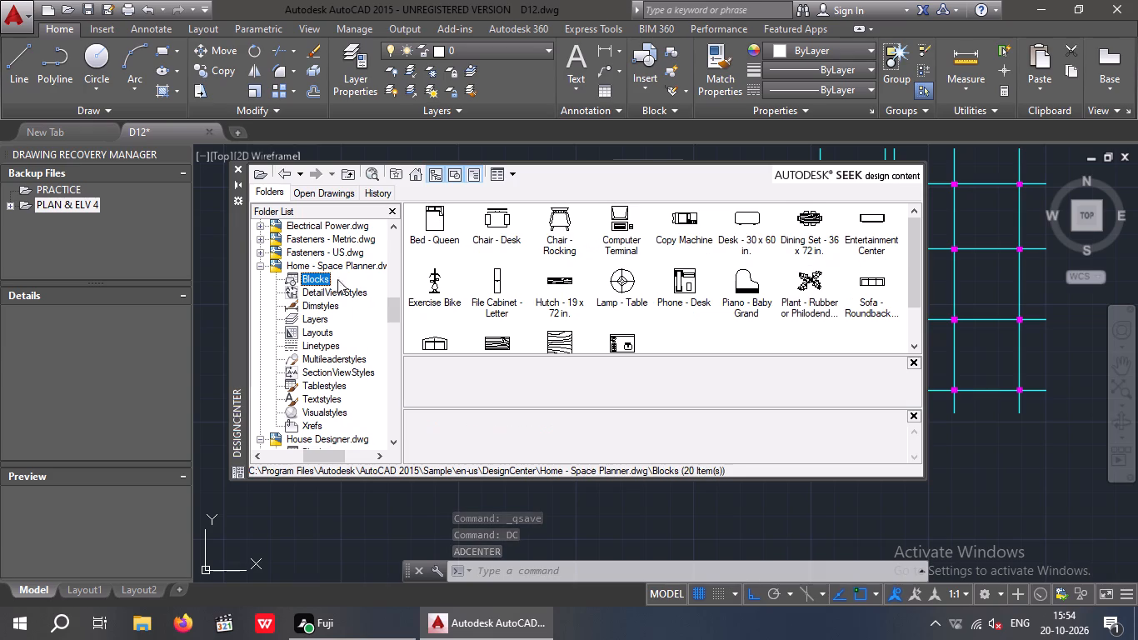
pyautogui.doubleClick(866, 281)
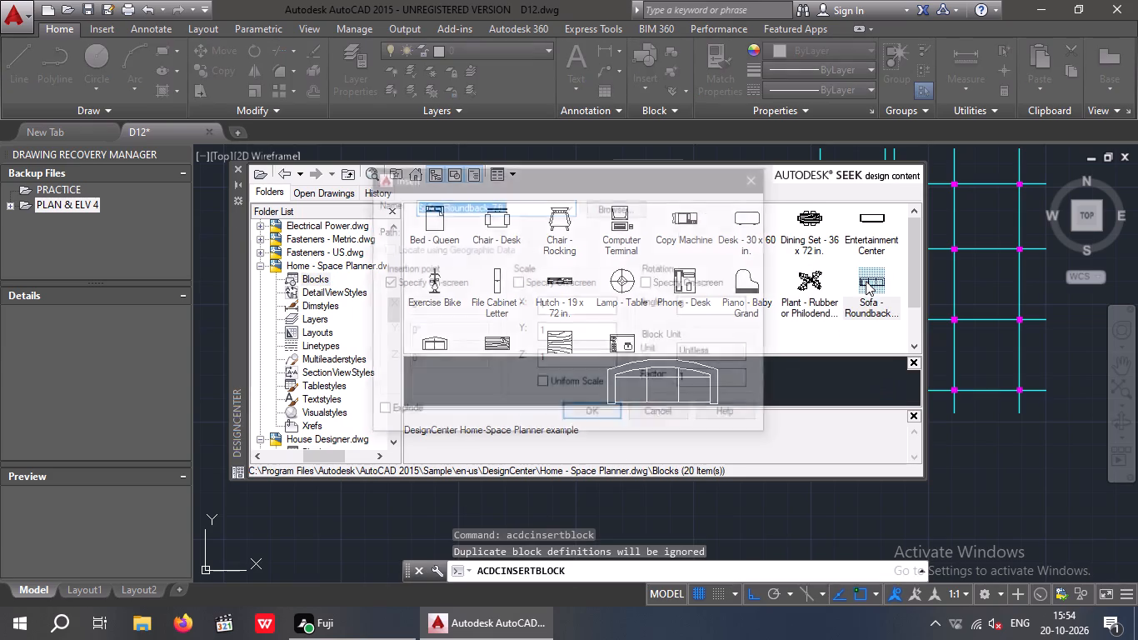
pyautogui.click(599, 411)
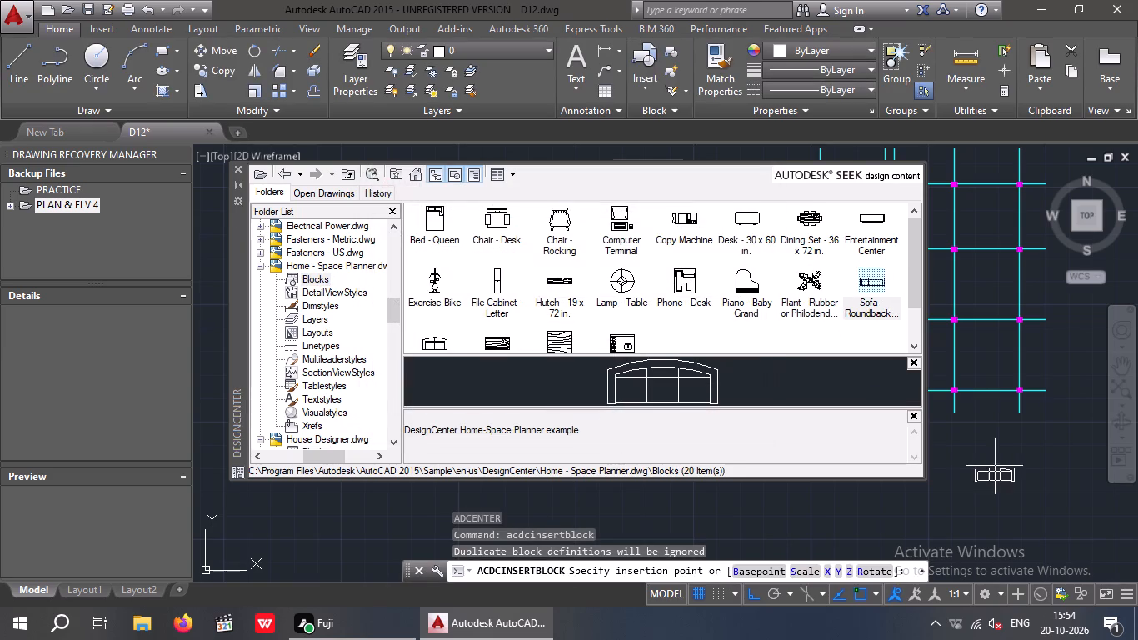
pyautogui.click(995, 466)
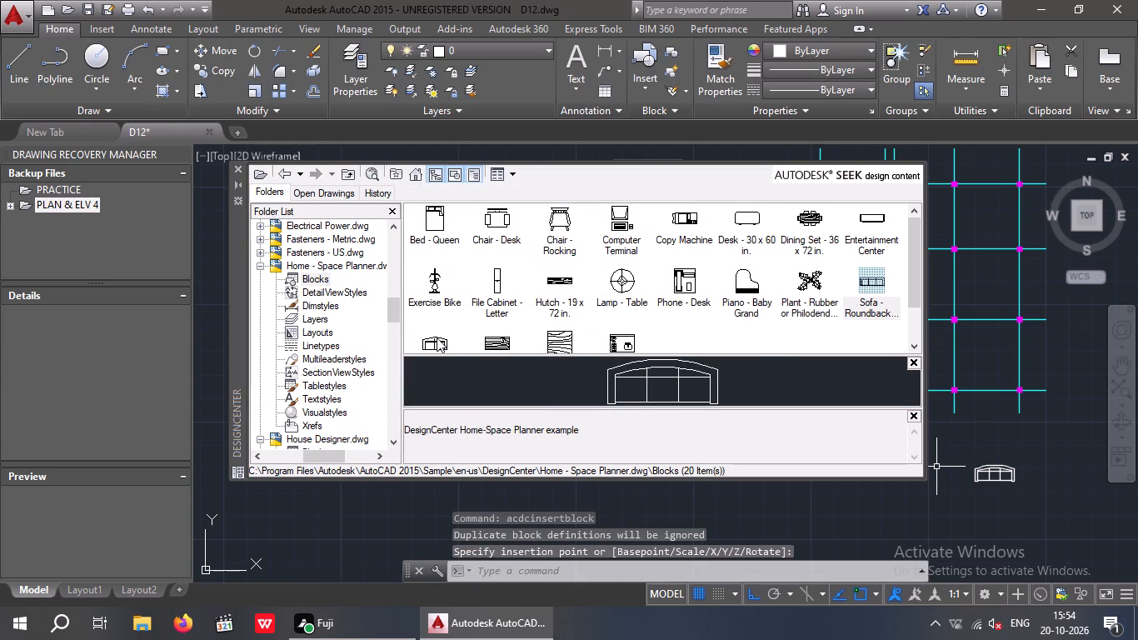
# Insert the Sofa - Roundback Loveseat 5 ft. block at scale 1 and angle 0, beside the three-seat sofa.
pyautogui.doubleClick(437, 338)
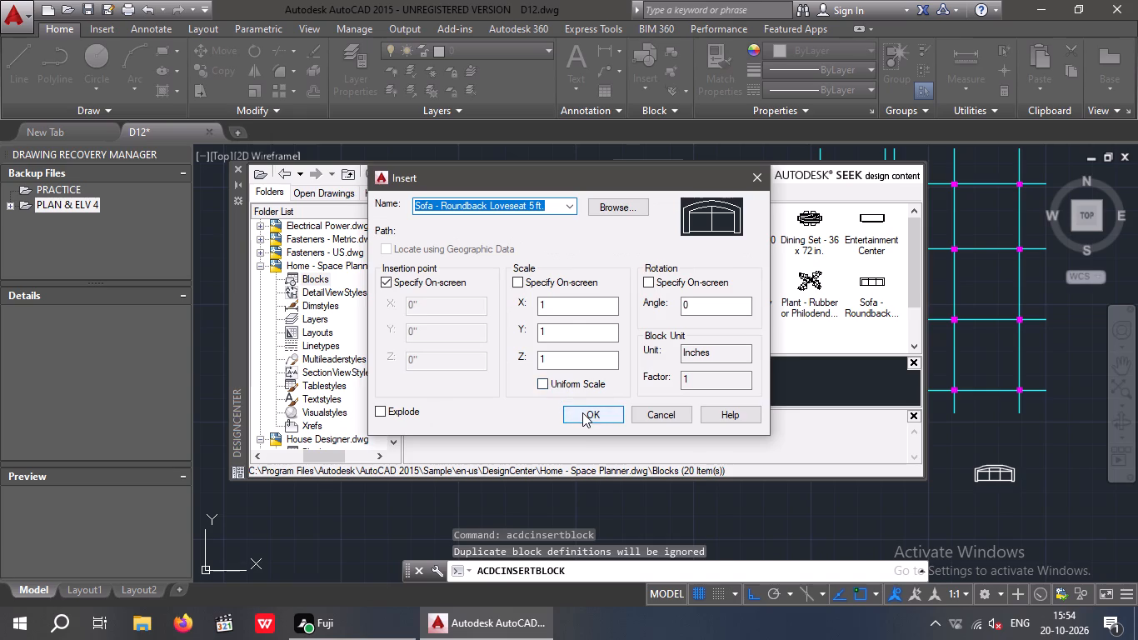
pyautogui.click(582, 412)
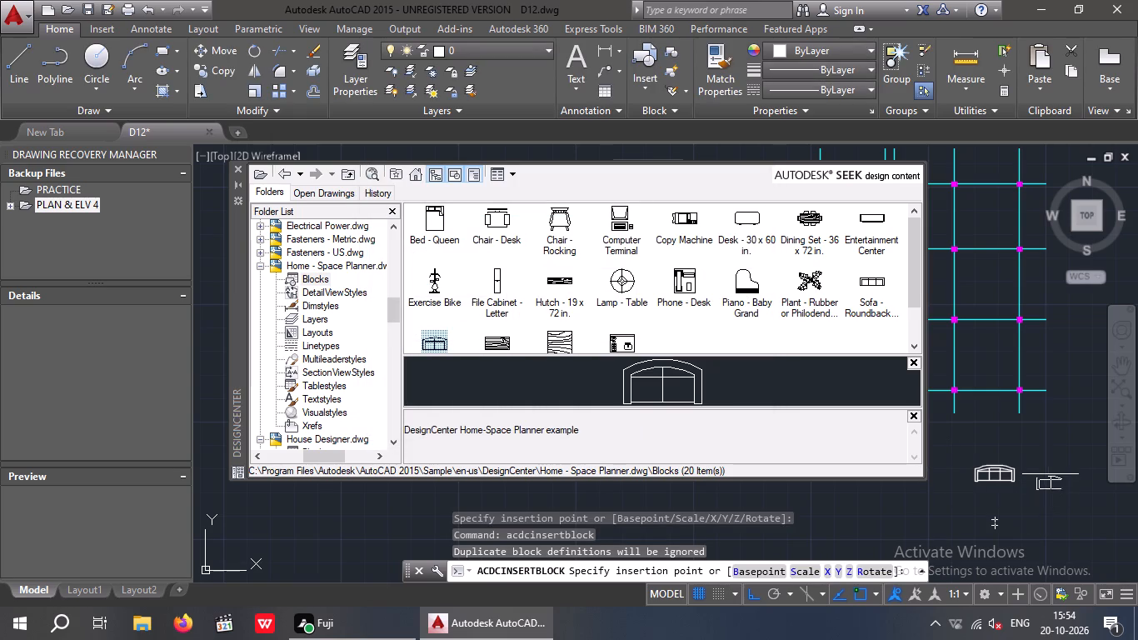
pyautogui.click(1051, 472)
# Insert the rectangular 60 x 30 woodgrain table block below the two sofas and close DesignCenter.
pyautogui.doubleClick(490, 342)
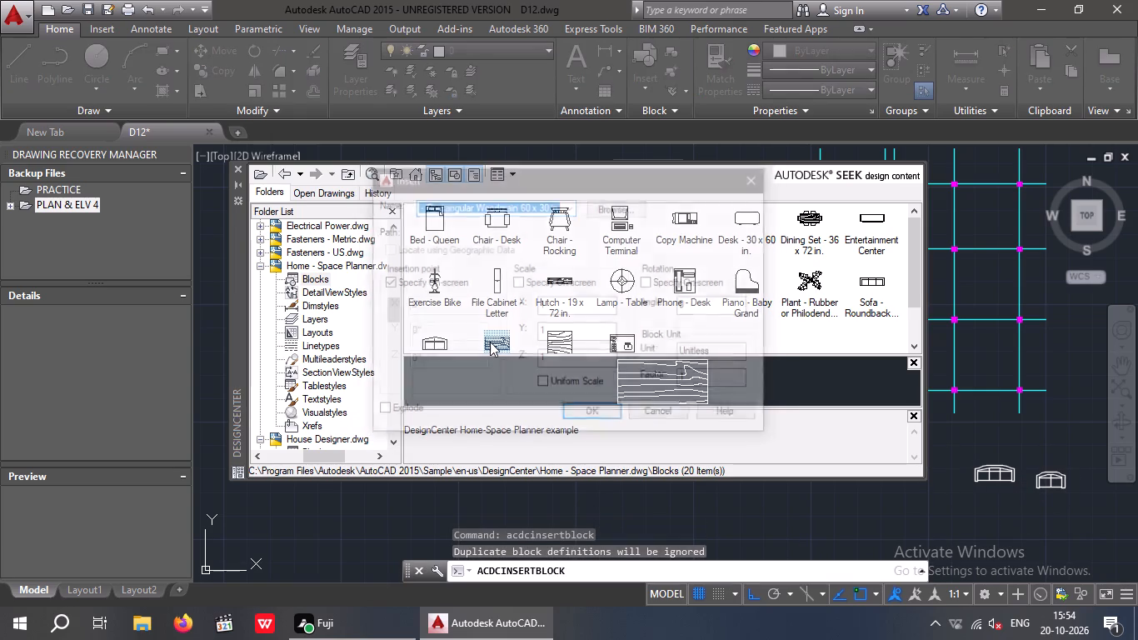
pyautogui.click(584, 411)
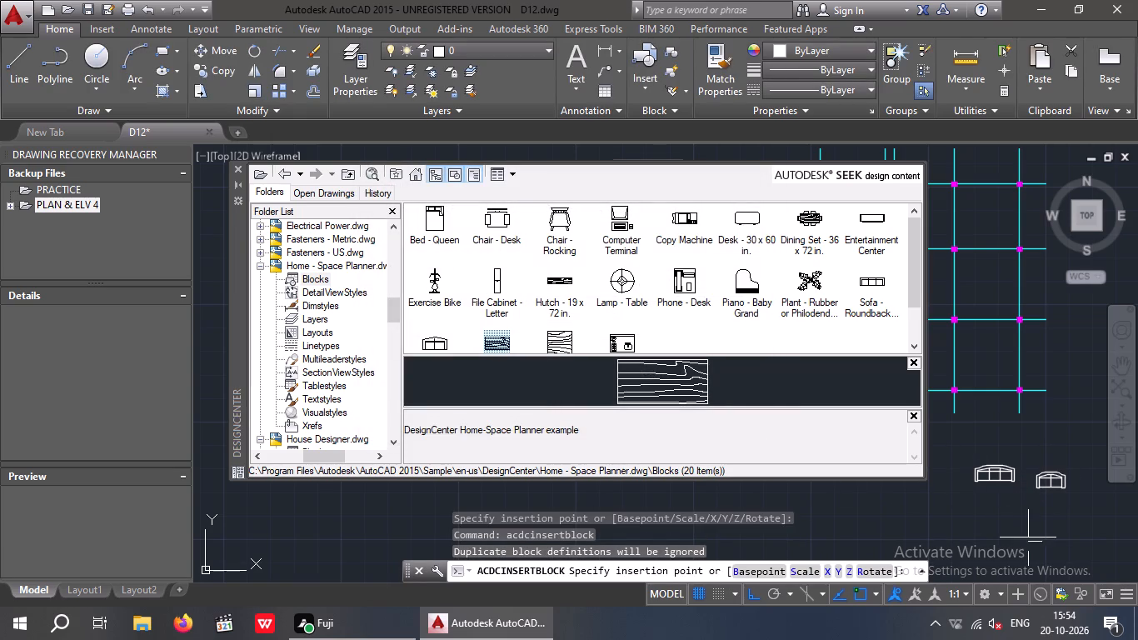
pyautogui.click(1007, 512)
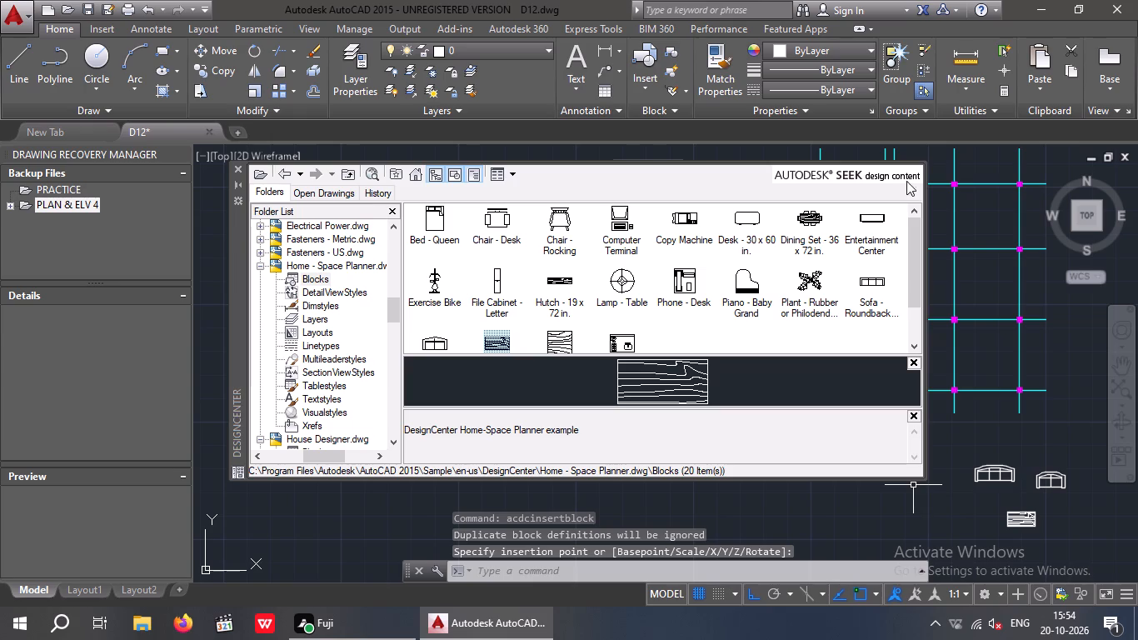
pyautogui.click(237, 171)
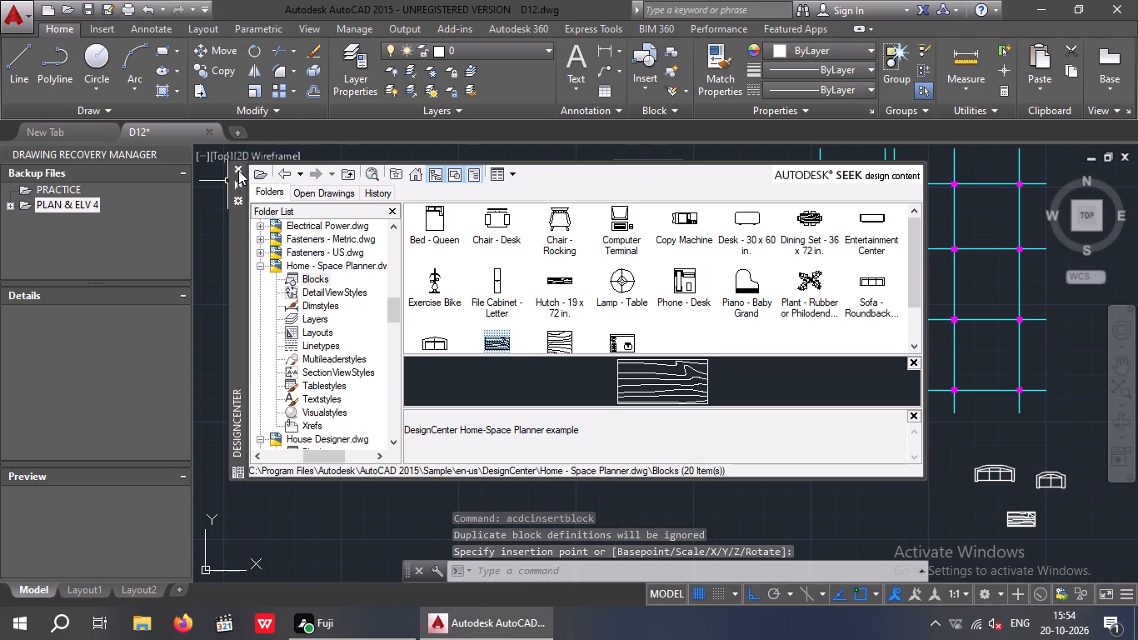
# Rotate the three-seat sofa 270° about the corner nearest the loveseat so that it stands vertically.
pyautogui.moveTo(1036, 494); pyautogui.dragTo(892, 412, button='middle')
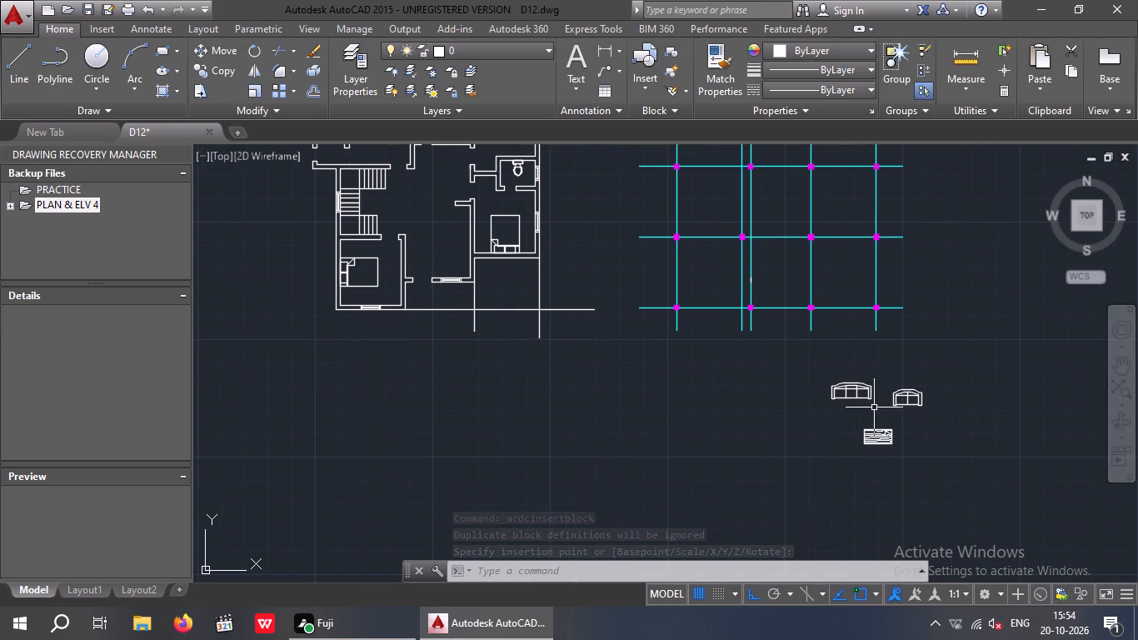
pyautogui.scroll(2, 856, 395)
pyautogui.moveTo(898, 345); pyautogui.dragTo(867, 432)
pyautogui.click(824, 433)
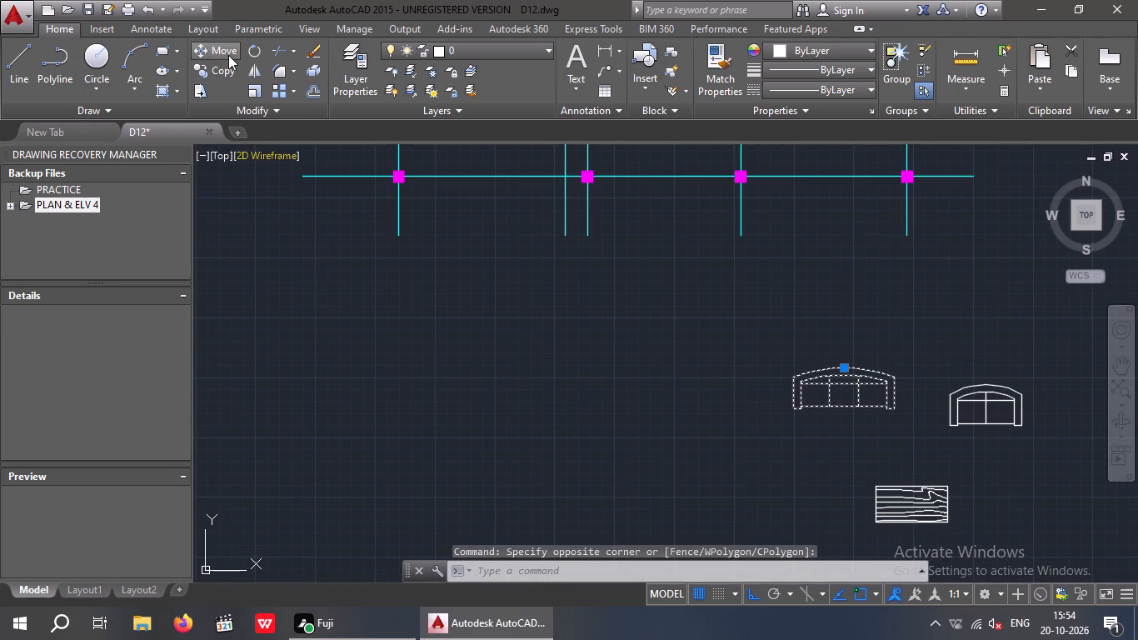
pyautogui.click(257, 52)
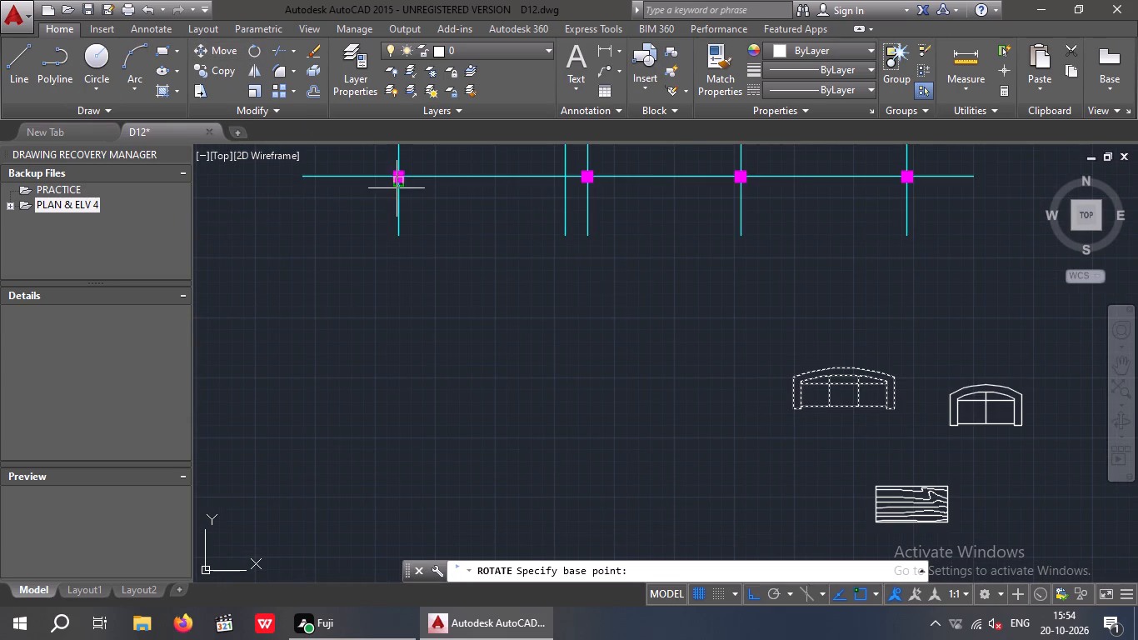
pyautogui.click(893, 376)
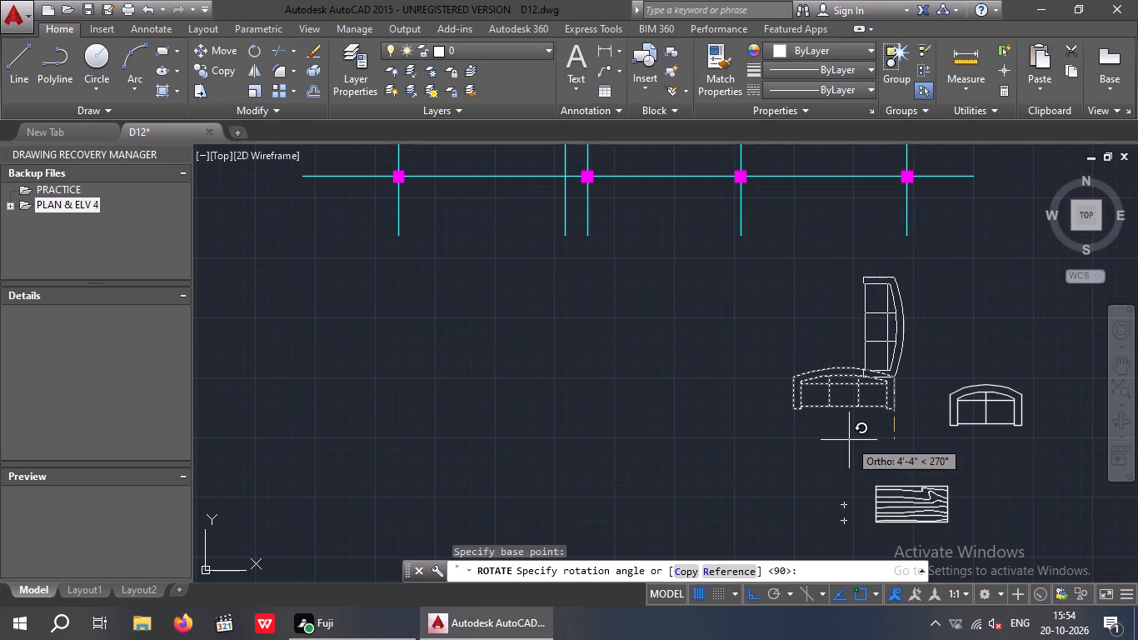
pyautogui.click(851, 440)
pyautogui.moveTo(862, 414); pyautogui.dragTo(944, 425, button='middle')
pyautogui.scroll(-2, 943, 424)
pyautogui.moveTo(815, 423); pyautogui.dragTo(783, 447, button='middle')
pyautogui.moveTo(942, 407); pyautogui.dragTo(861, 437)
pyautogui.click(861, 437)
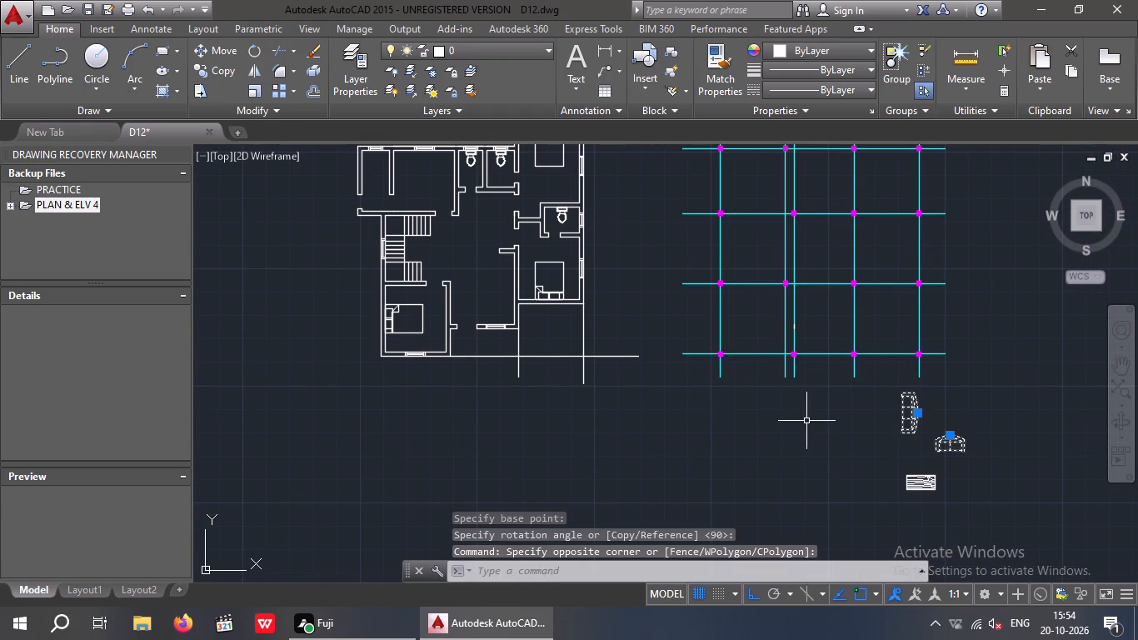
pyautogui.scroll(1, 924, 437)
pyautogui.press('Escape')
# Rotate the loveseat 180° about its upper corner farthest from the three-seat sofa.
pyautogui.moveTo(1001, 426); pyautogui.dragTo(951, 476)
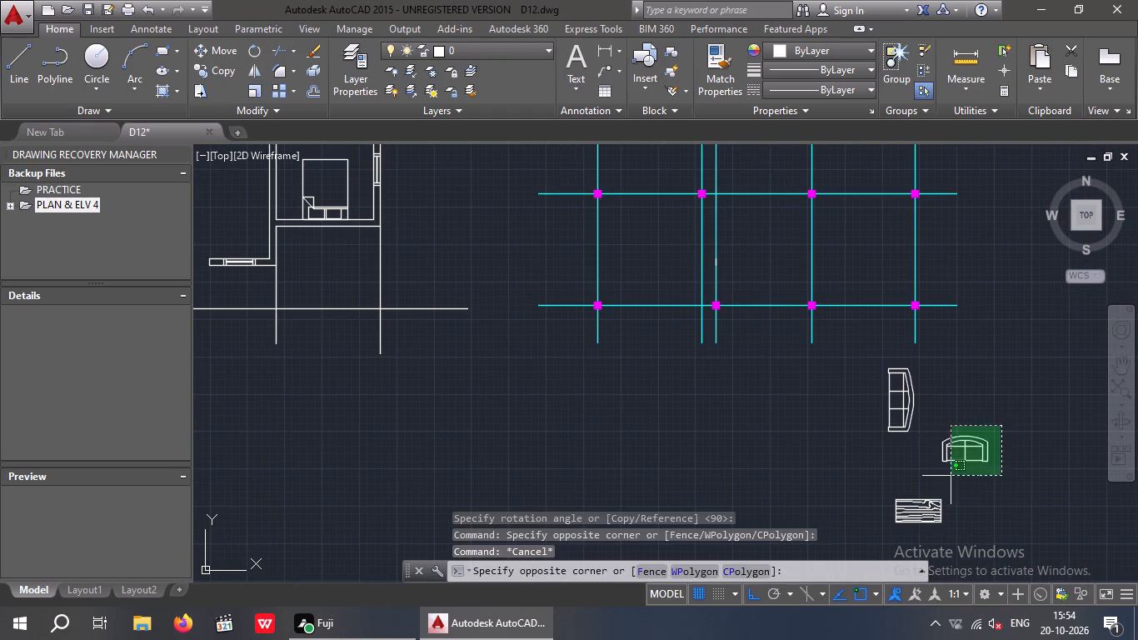
pyautogui.click(951, 476)
pyautogui.click(249, 51)
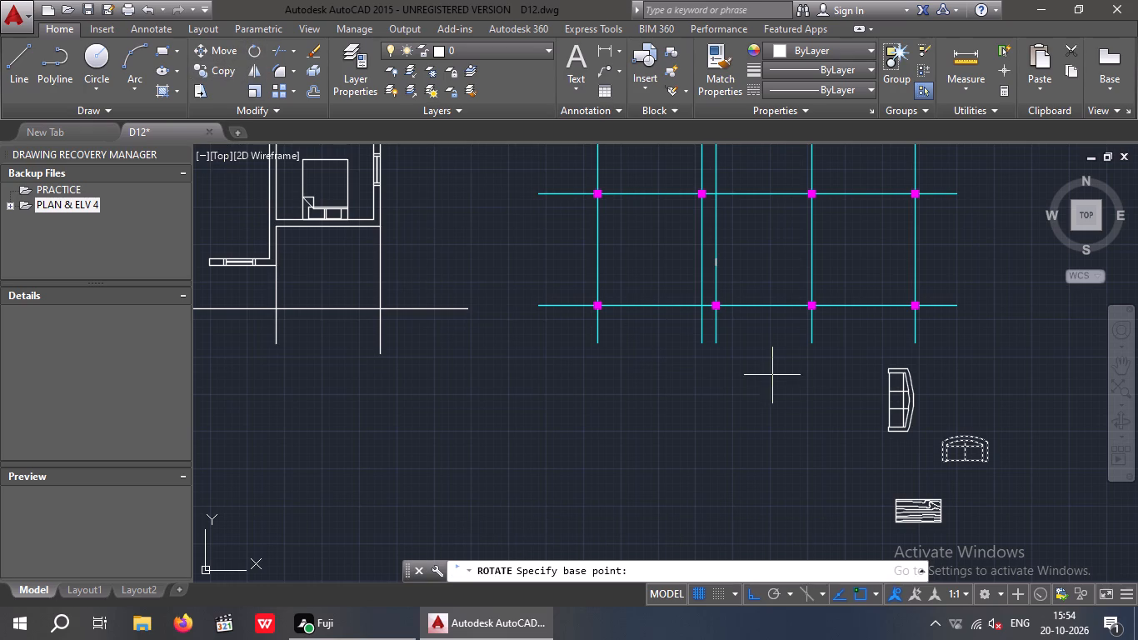
pyautogui.click(988, 438)
pyautogui.click(928, 473)
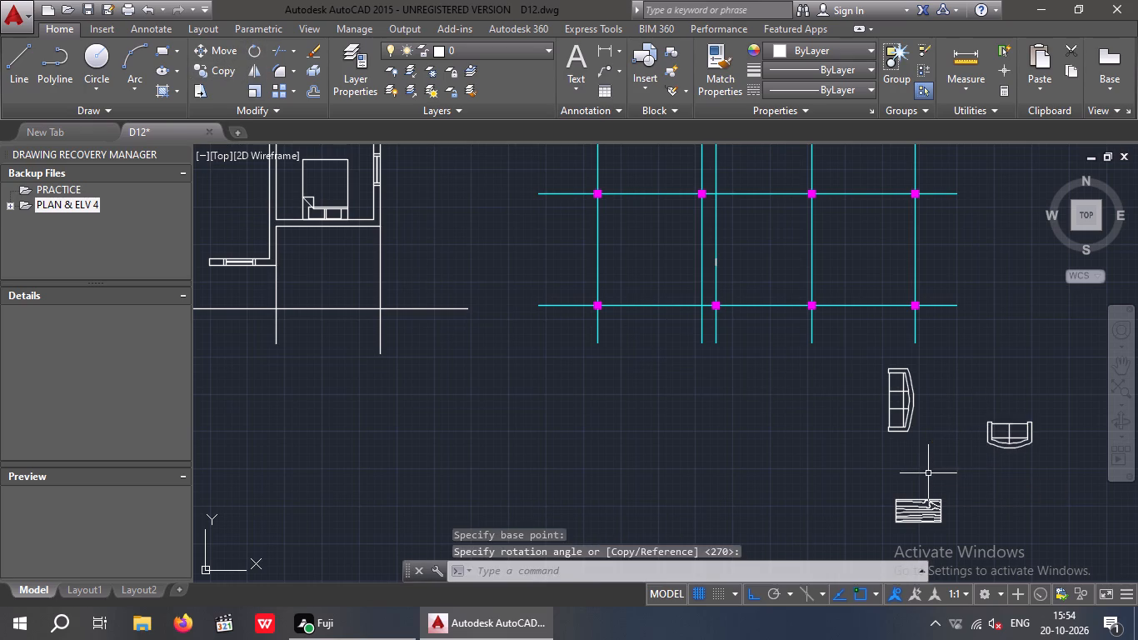
# Move the loveseat horizontally about 18 ft to the open-front side of the vertical three-seat sofa.
pyautogui.moveTo(1065, 405); pyautogui.dragTo(1001, 457)
pyautogui.click(974, 463)
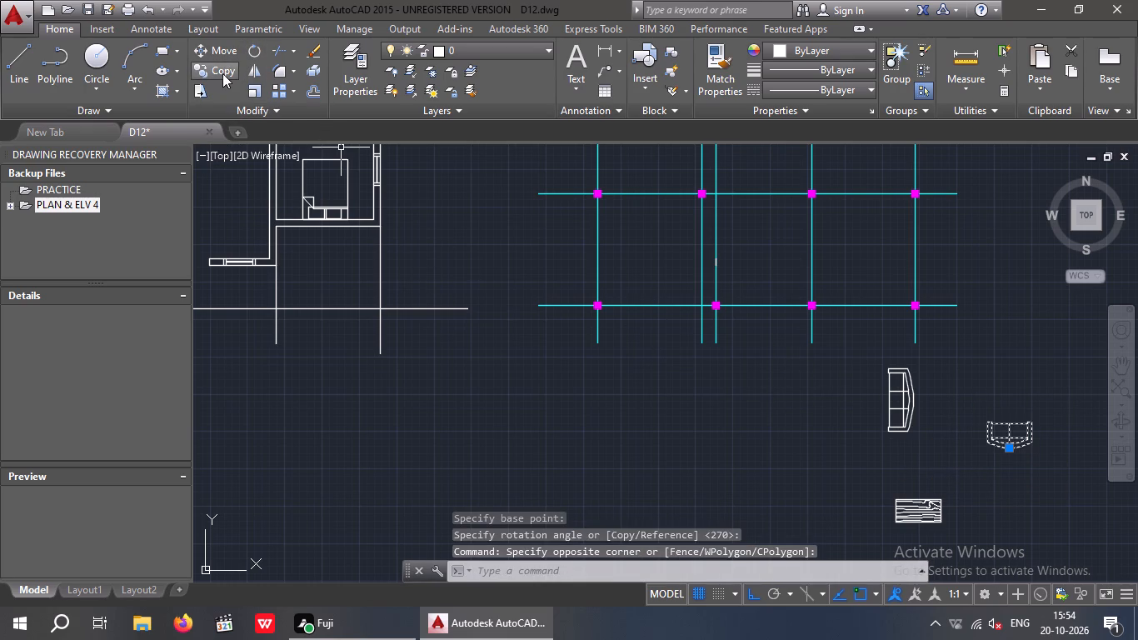
pyautogui.click(221, 46)
pyautogui.scroll(2, 1010, 441)
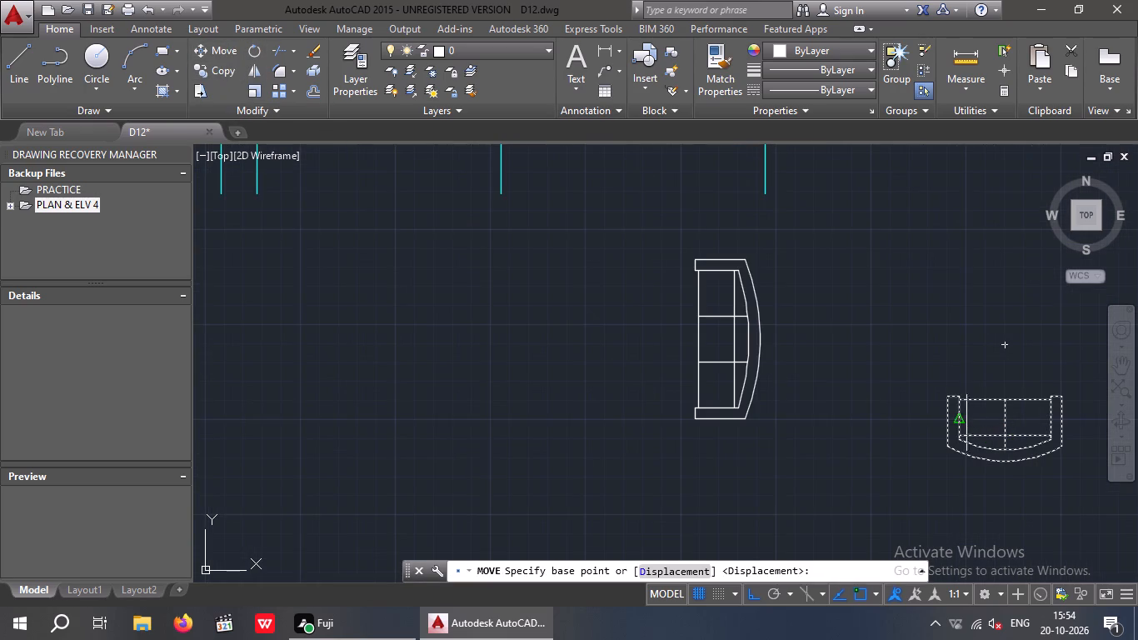
pyautogui.moveTo(945, 399); pyautogui.dragTo(927, 409)
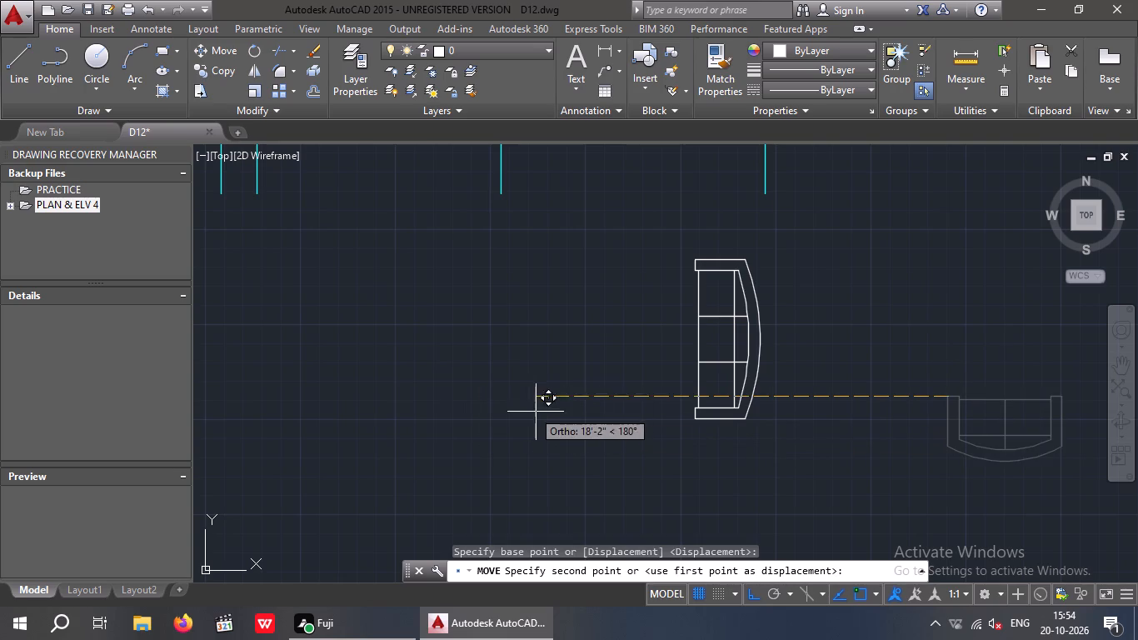
pyautogui.click(537, 416)
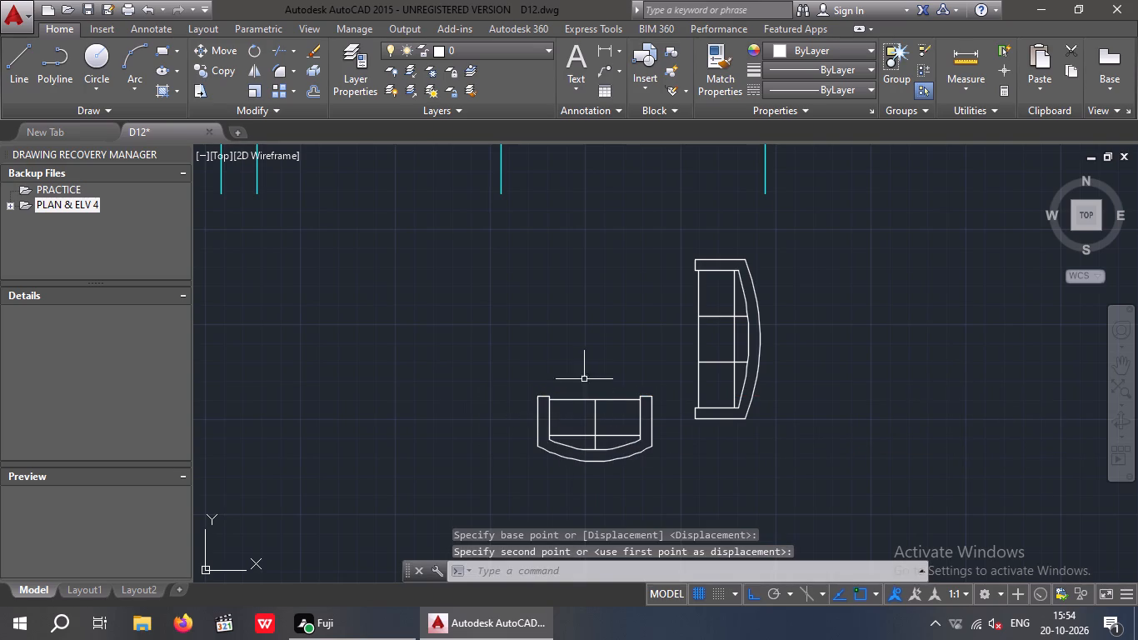
# Move the loveseat straight down a short distance so it sits just below the end of the three-seat sofa.
pyautogui.moveTo(594, 363); pyautogui.dragTo(506, 488)
pyautogui.click(498, 493)
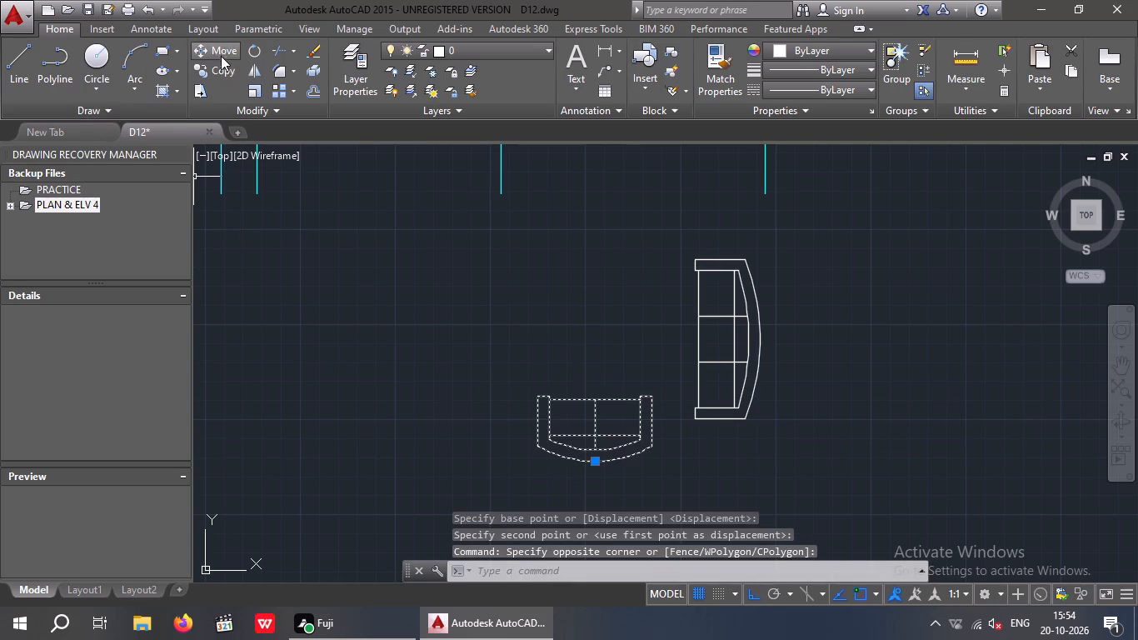
pyautogui.click(222, 46)
pyautogui.click(657, 397)
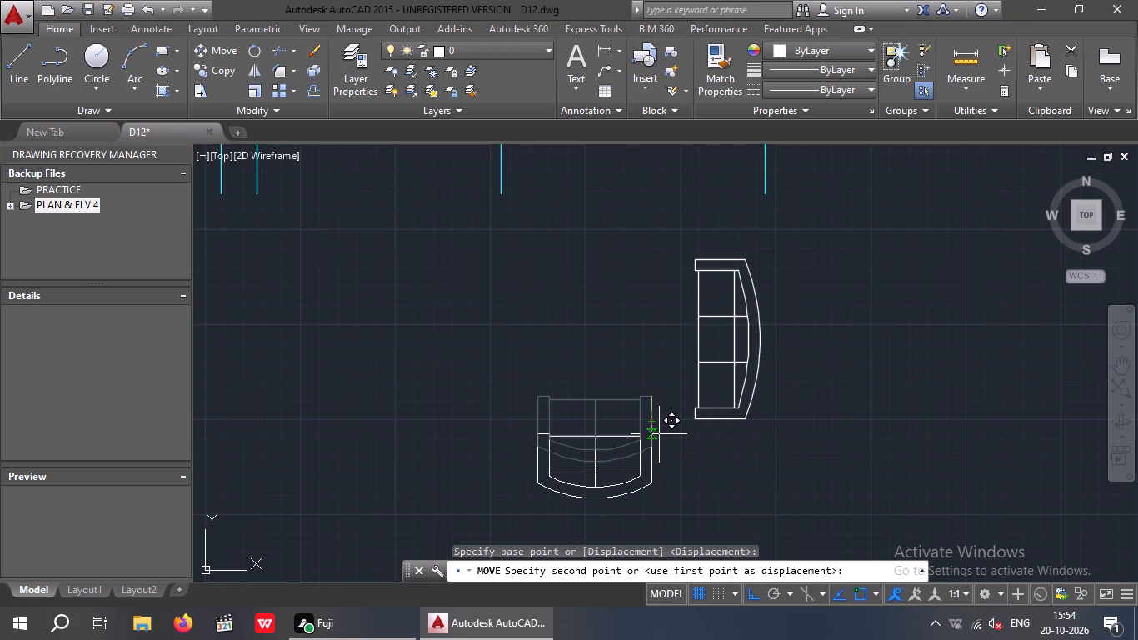
pyautogui.click(659, 432)
# Rotate the woodgrain table 270° about its upper right corner so that it stands vertically.
pyautogui.scroll(-2, 656, 431)
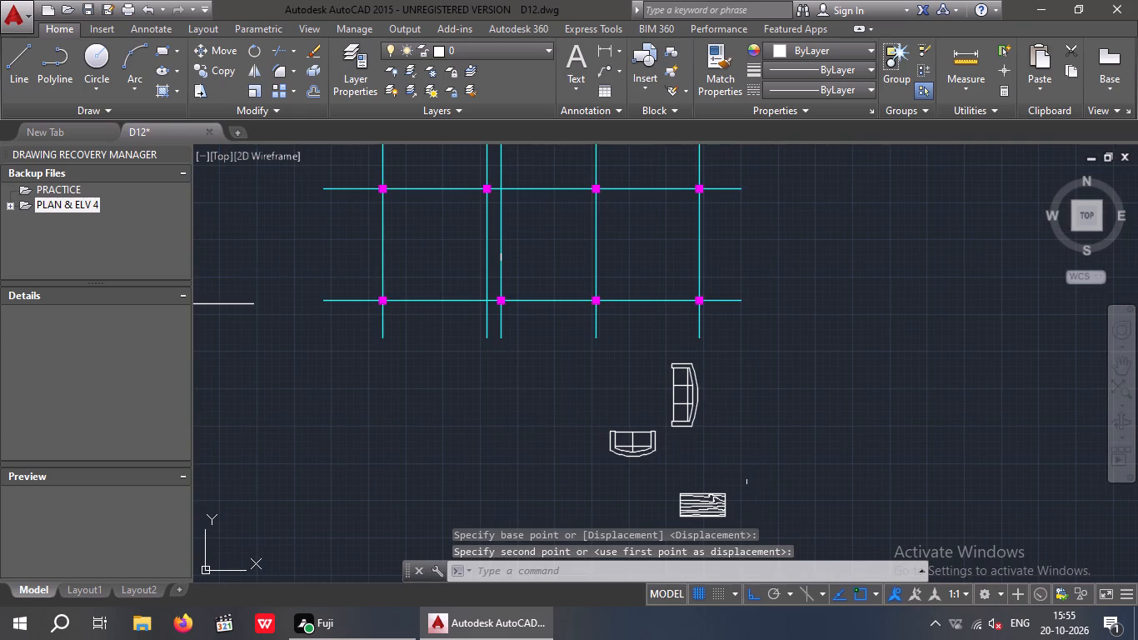
pyautogui.moveTo(749, 479); pyautogui.dragTo(748, 410, button='middle')
pyautogui.moveTo(764, 412); pyautogui.dragTo(720, 453)
pyautogui.click(686, 464)
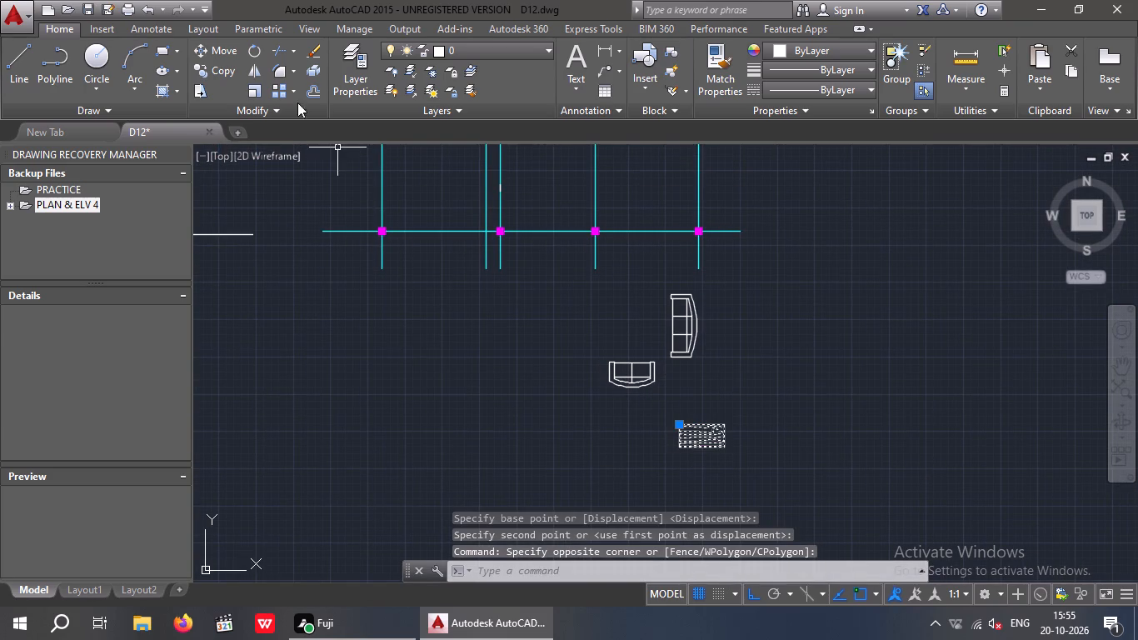
pyautogui.click(257, 47)
pyautogui.moveTo(727, 420); pyautogui.dragTo(731, 430)
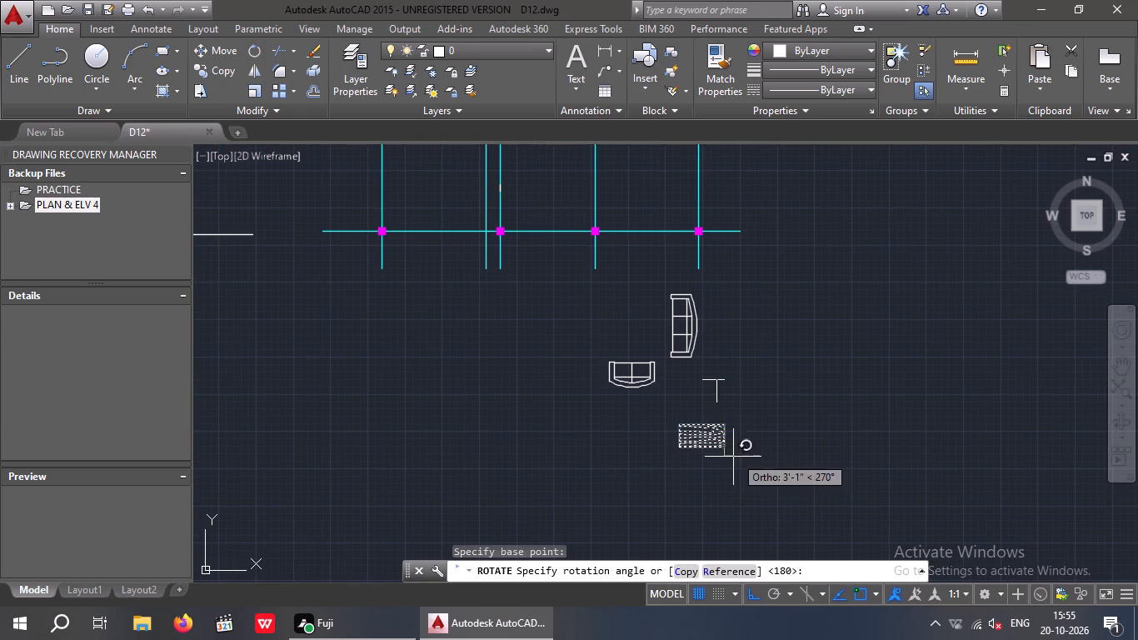
pyautogui.click(716, 463)
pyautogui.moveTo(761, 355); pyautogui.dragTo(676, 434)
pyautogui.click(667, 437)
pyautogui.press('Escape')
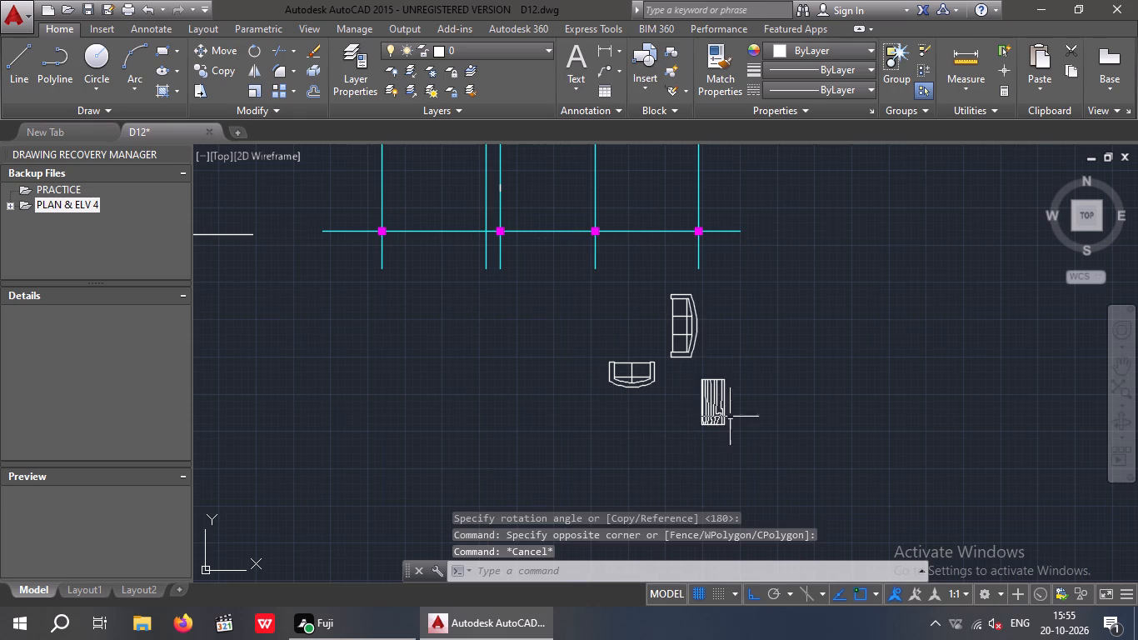
# Move the woodgrain table with Ortho off to the open-front side of the vertical three-seat sofa, just above the loveseat.
pyautogui.moveTo(746, 380); pyautogui.dragTo(660, 441)
pyautogui.click(660, 441)
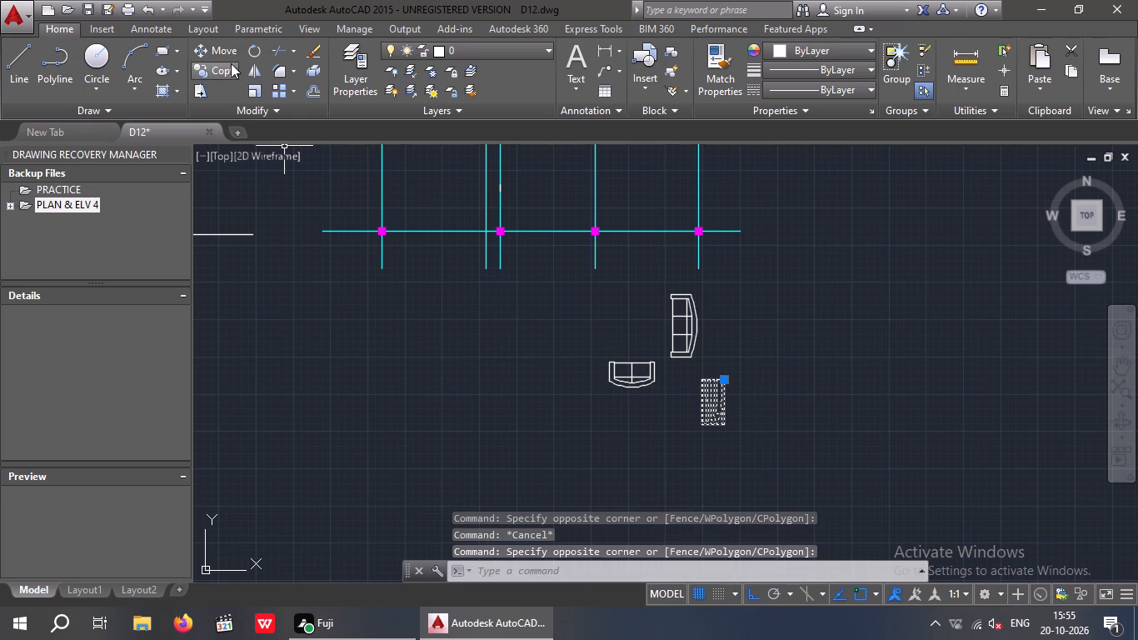
pyautogui.click(230, 55)
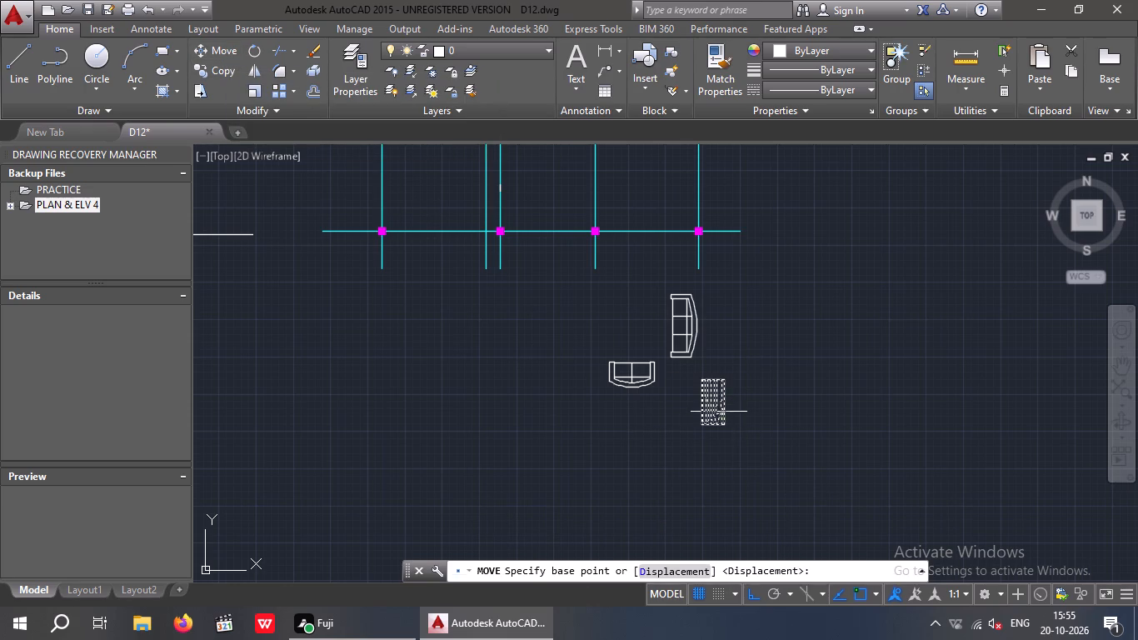
pyautogui.click(752, 595)
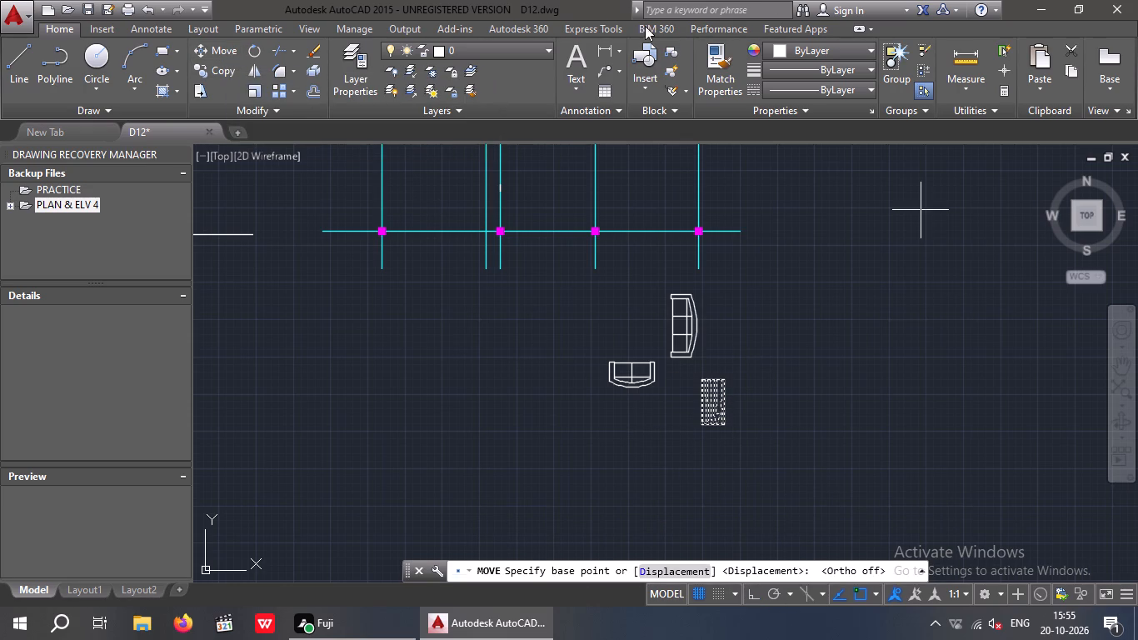
pyautogui.scroll(3, 716, 406)
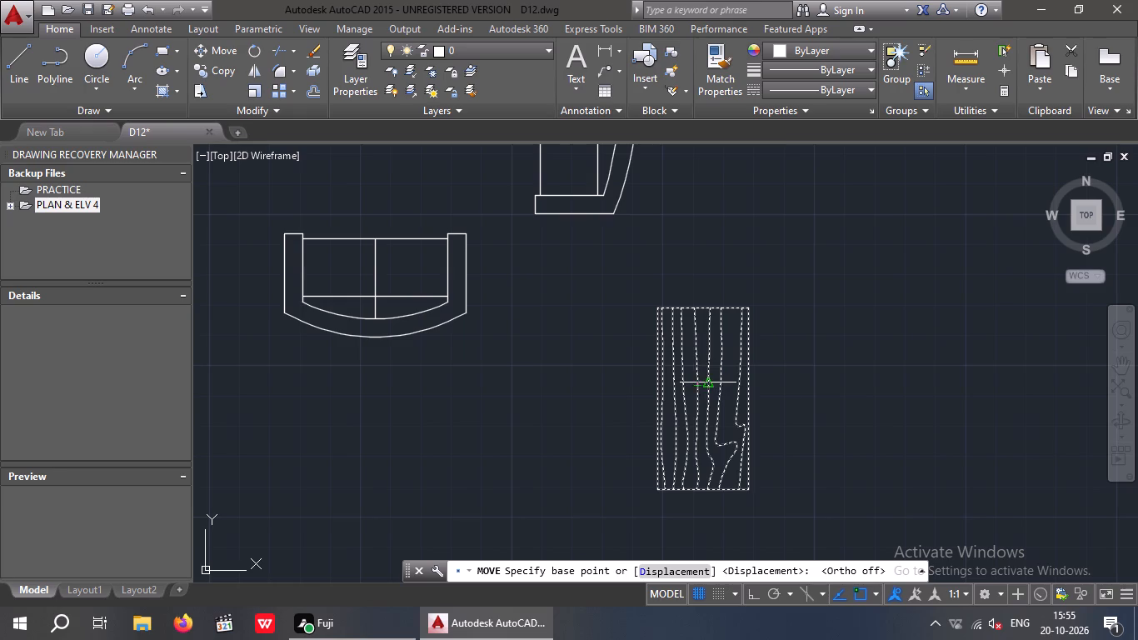
pyautogui.click(707, 379)
pyautogui.moveTo(580, 342); pyautogui.dragTo(603, 473, button='middle')
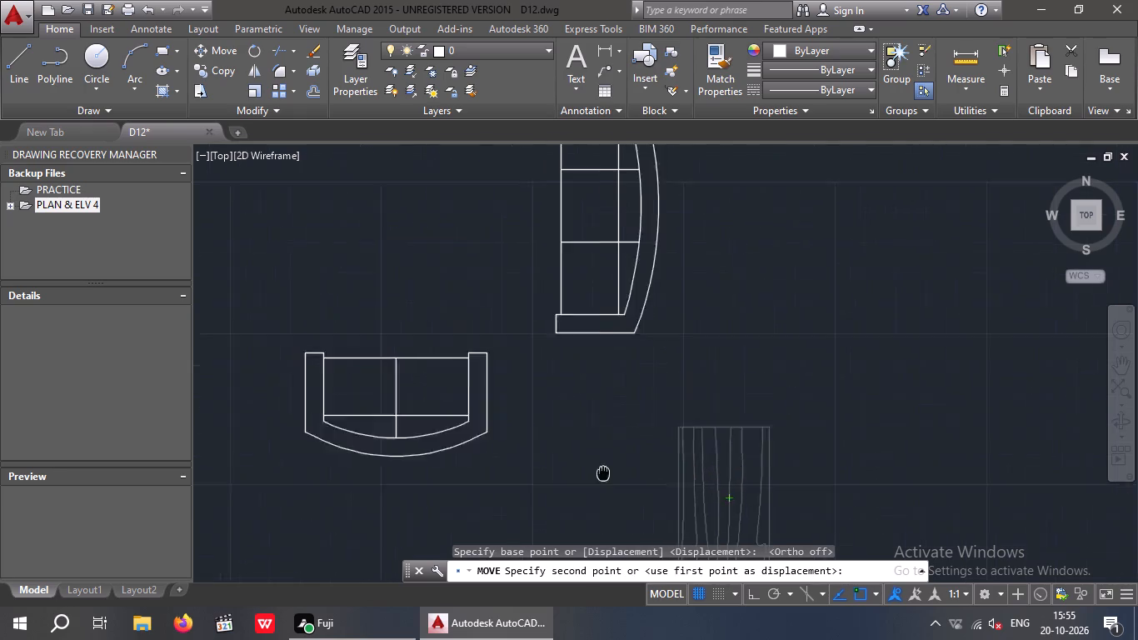
pyautogui.moveTo(603, 473); pyautogui.dragTo(632, 546, button='middle')
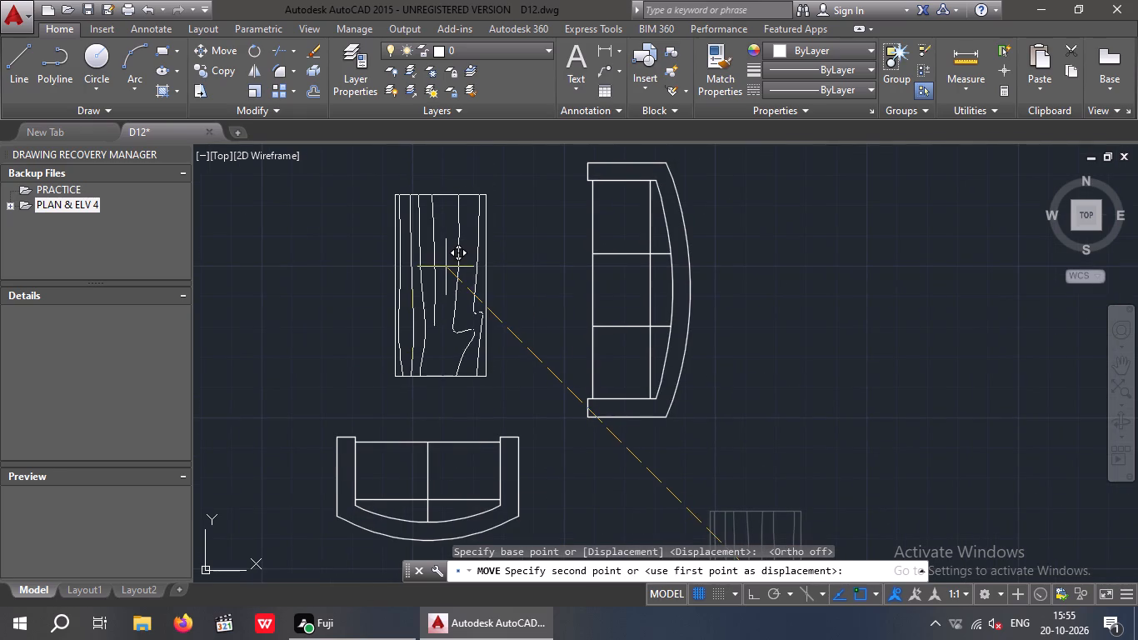
pyautogui.click(446, 267)
# Move both sofas and the table together into the living room, with the three-seat sofa's back near the wall shared with the bedroom.
pyautogui.scroll(-2, 472, 259)
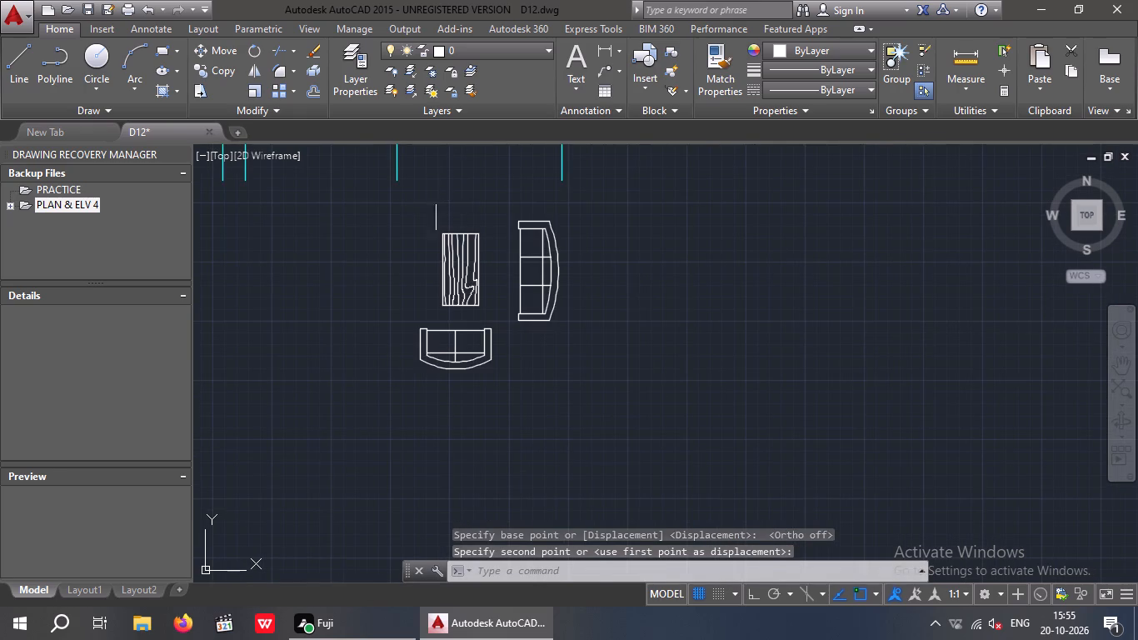
pyautogui.click(434, 202)
pyautogui.click(578, 374)
pyautogui.moveTo(540, 367); pyautogui.dragTo(526, 372)
pyautogui.click(357, 328)
pyautogui.click(217, 49)
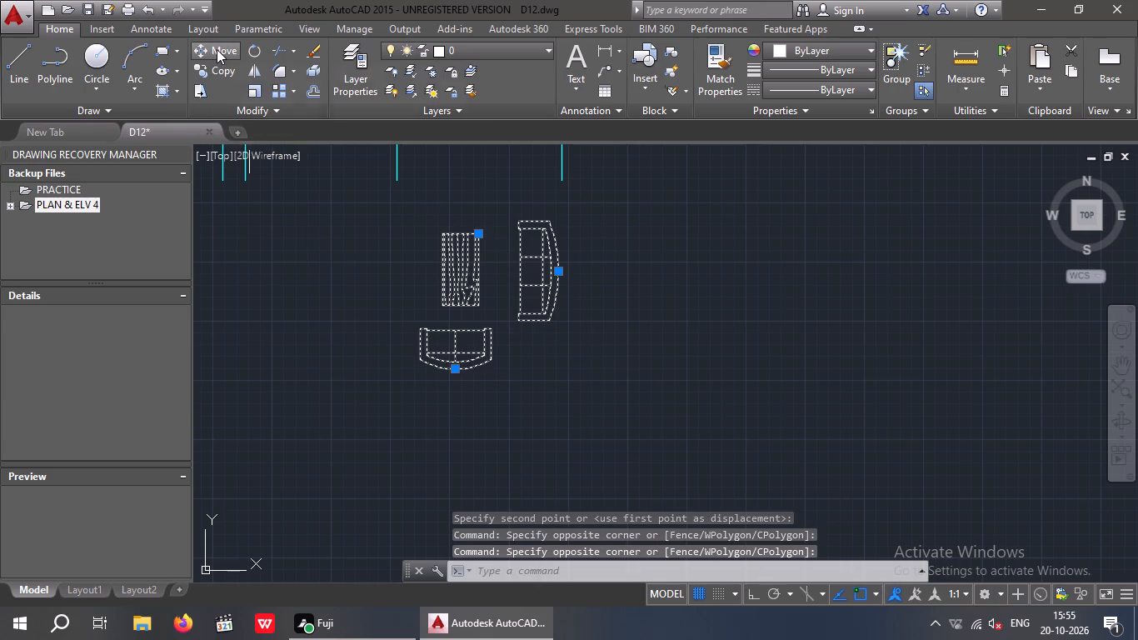
pyautogui.click(561, 268)
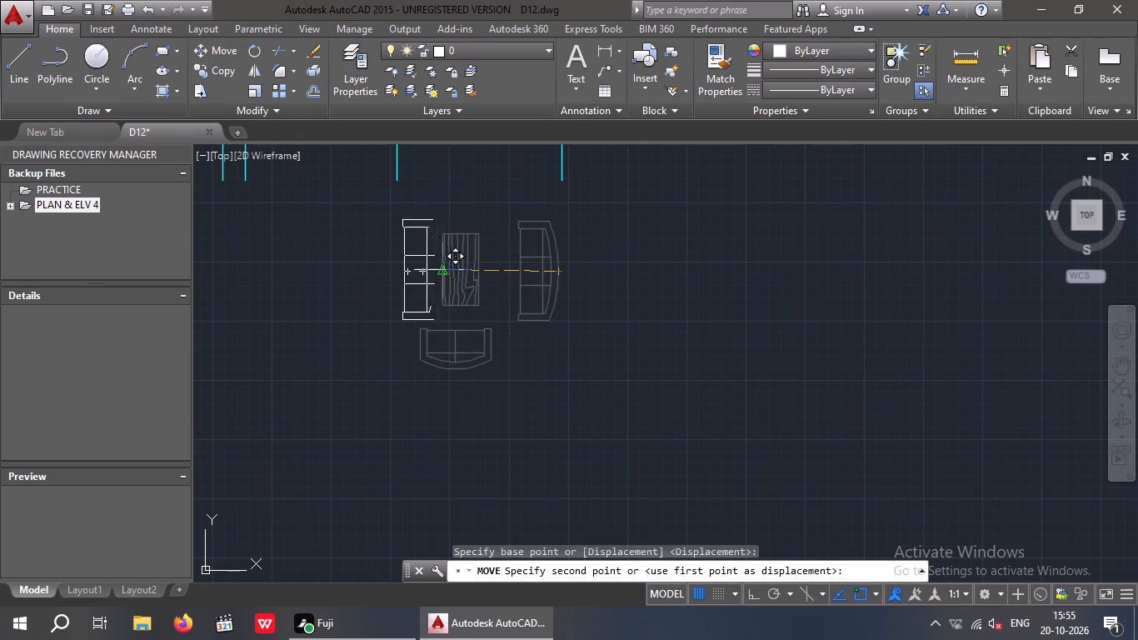
pyautogui.moveTo(439, 266); pyautogui.dragTo(588, 269, button='middle')
pyautogui.scroll(-3, 563, 267)
pyautogui.moveTo(531, 286); pyautogui.dragTo(596, 404, button='middle')
pyautogui.scroll(2, 454, 361)
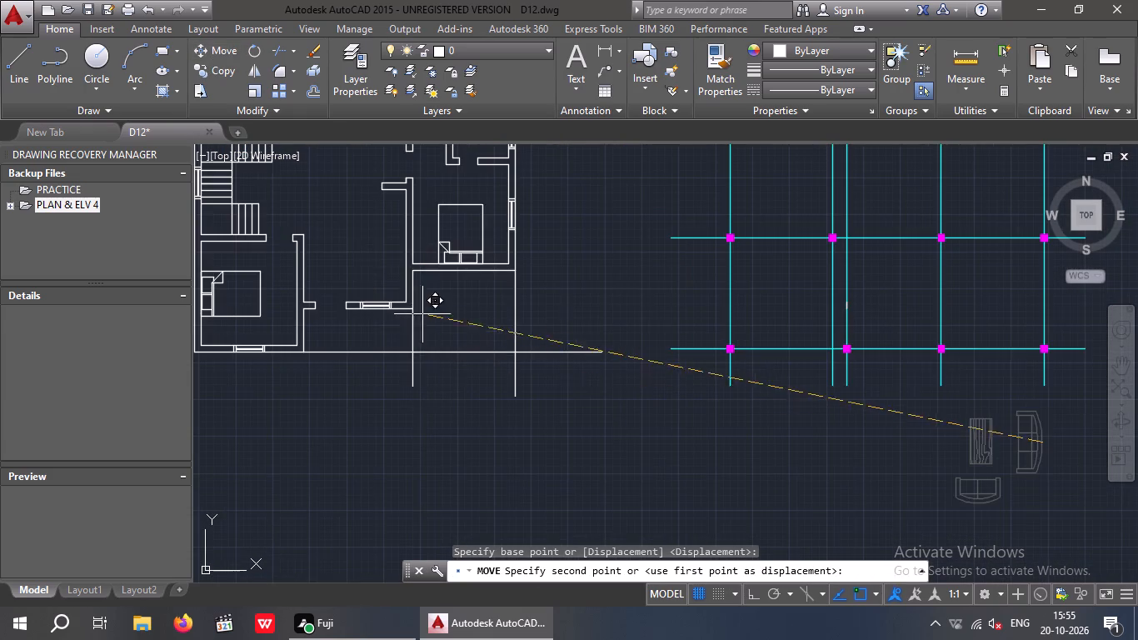
pyautogui.scroll(2, 378, 247)
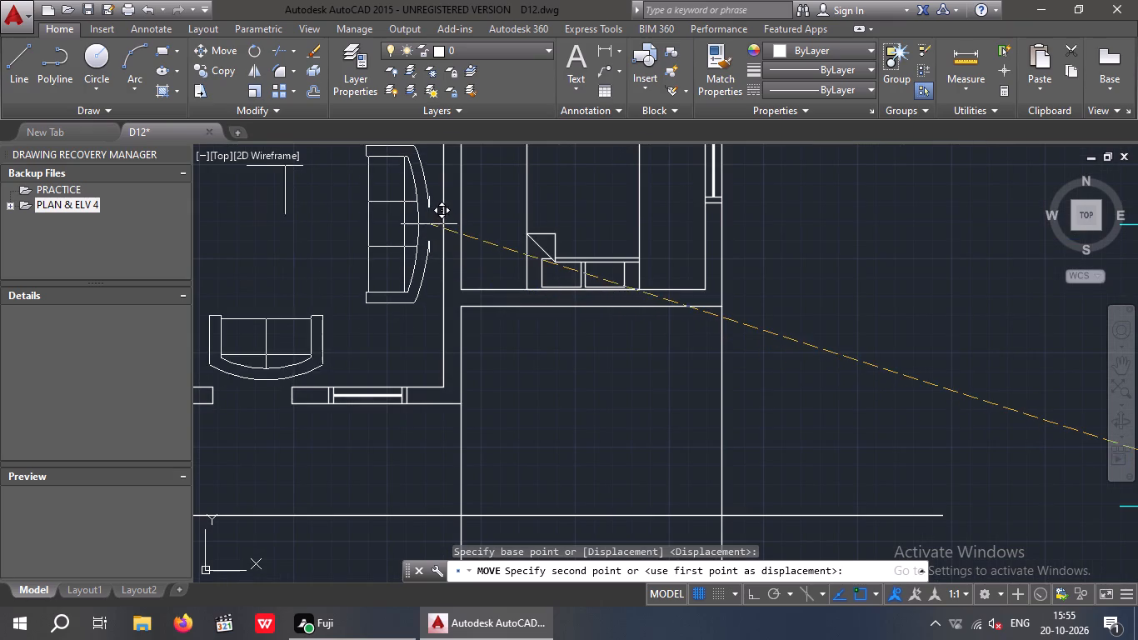
pyautogui.moveTo(429, 224); pyautogui.dragTo(447, 336, button='middle')
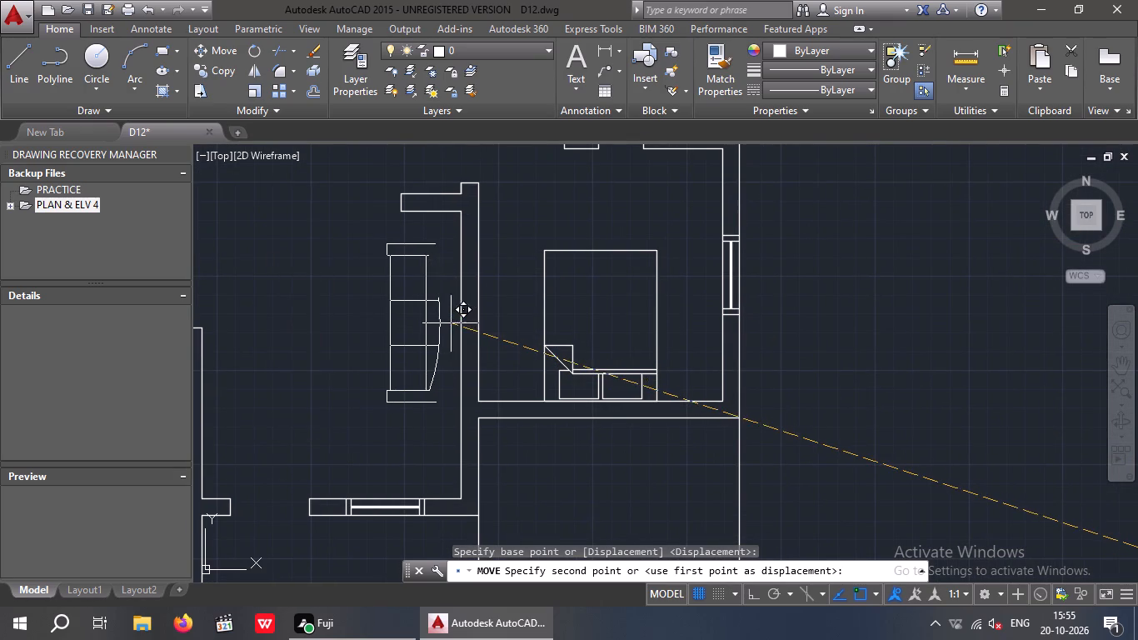
pyautogui.click(448, 323)
# Move the loveseat by its back's midpoint so that it backs onto the living room's front window.
pyautogui.moveTo(402, 407); pyautogui.dragTo(434, 373, button='middle')
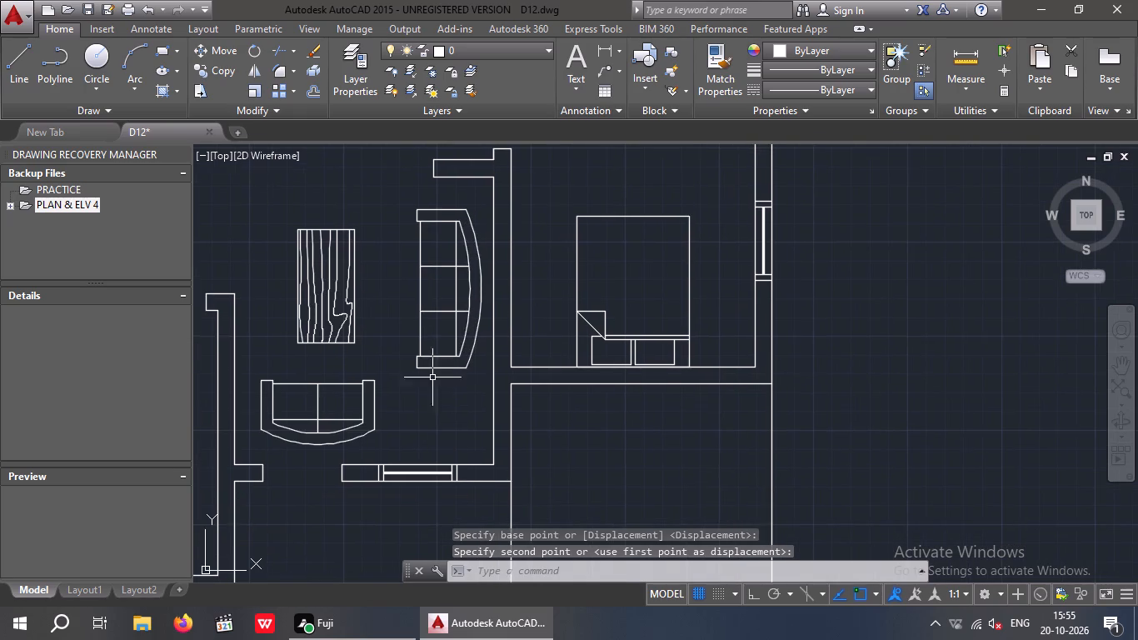
pyautogui.scroll(1, 382, 431)
pyautogui.moveTo(416, 416); pyautogui.dragTo(367, 435)
pyautogui.click(347, 432)
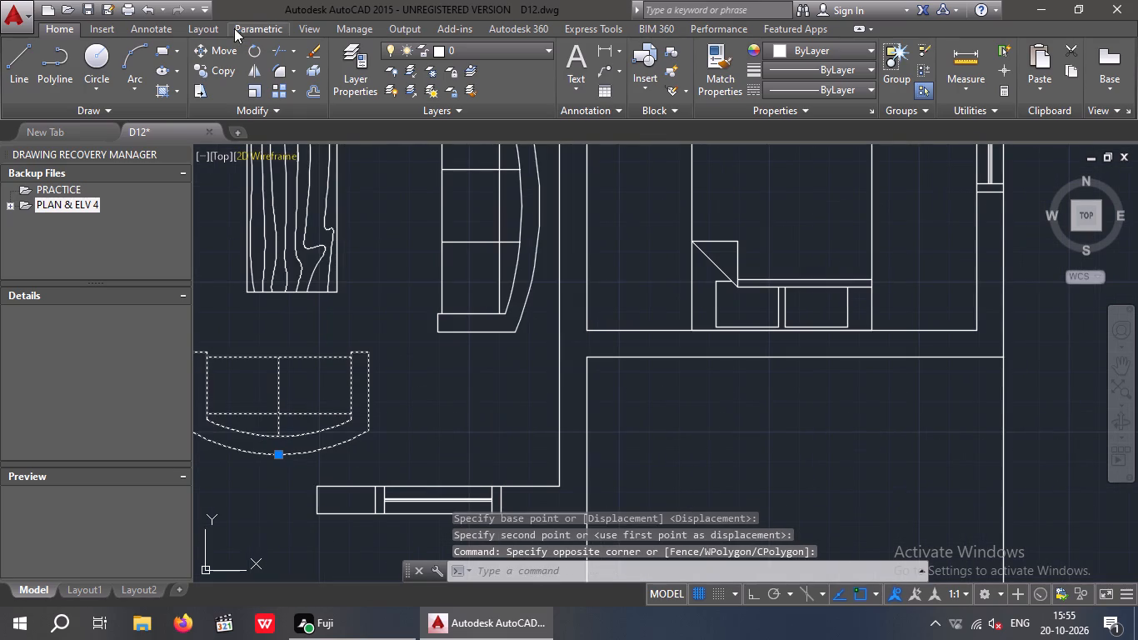
pyautogui.click(223, 44)
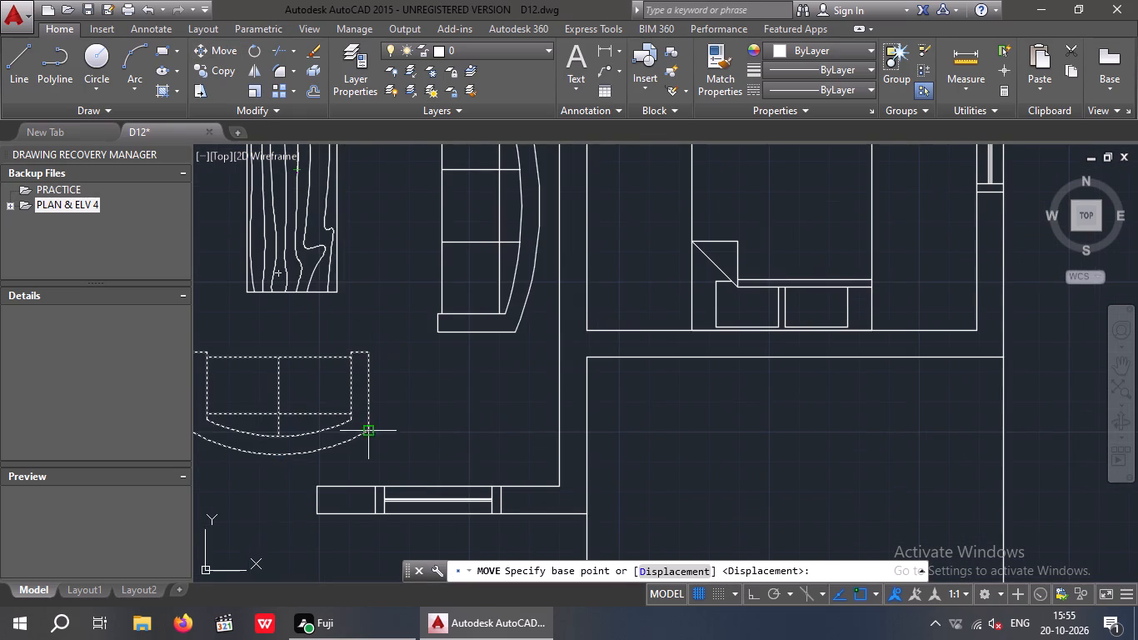
pyautogui.click(276, 457)
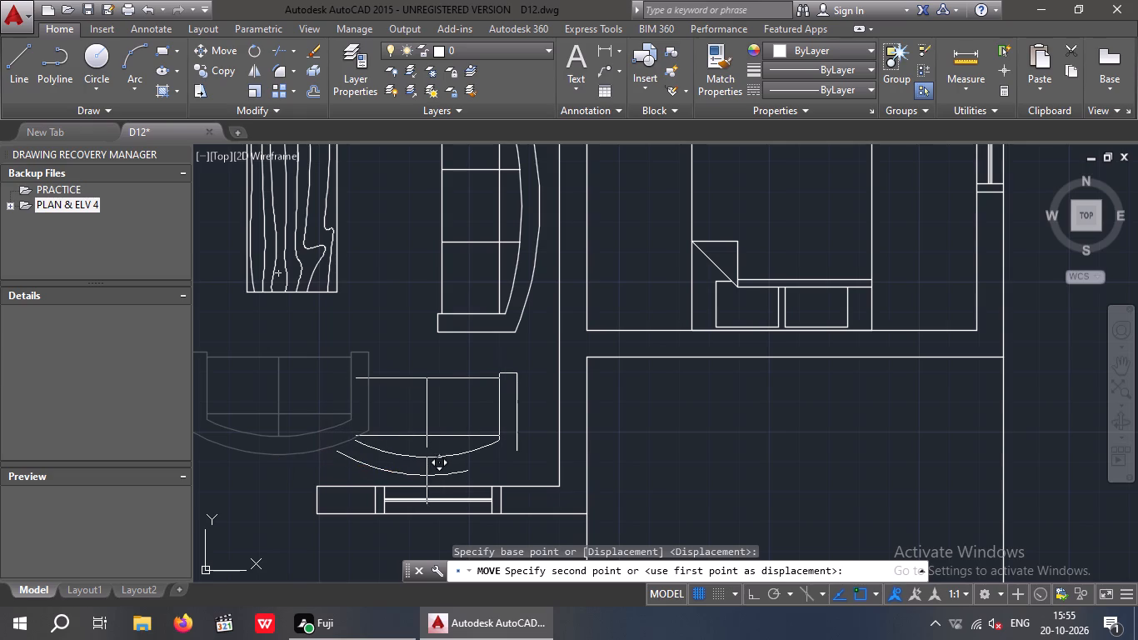
pyautogui.click(429, 476)
# Move the woodgrain table closer to the three-seat sofa, roughly centred along its open front.
pyautogui.scroll(-1, 436, 419)
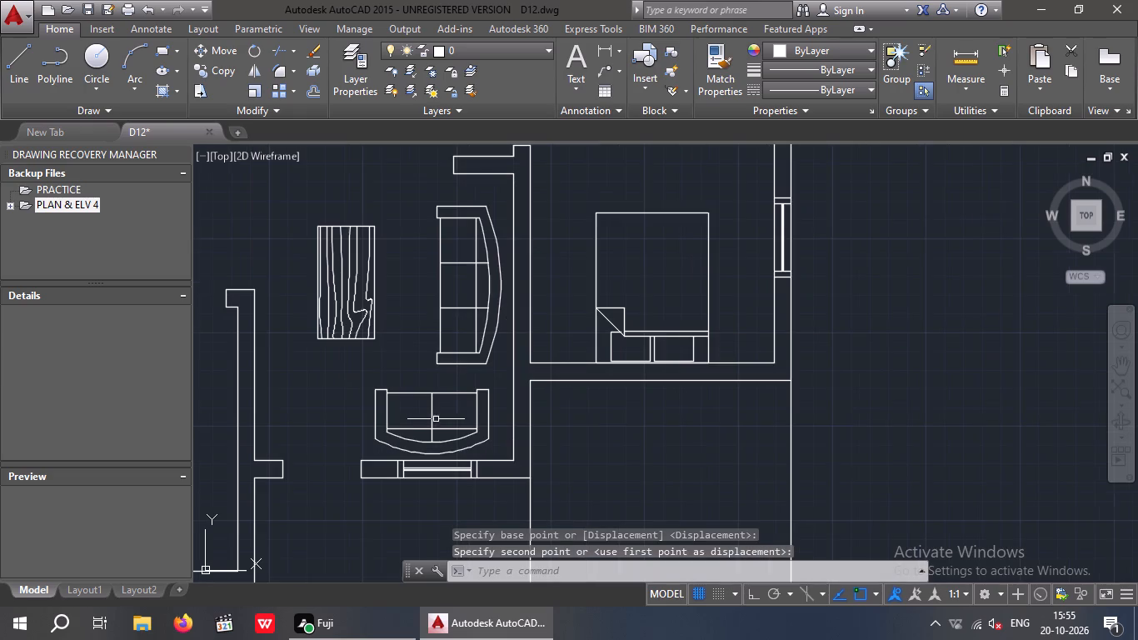
pyautogui.moveTo(425, 398); pyautogui.dragTo(437, 410, button='middle')
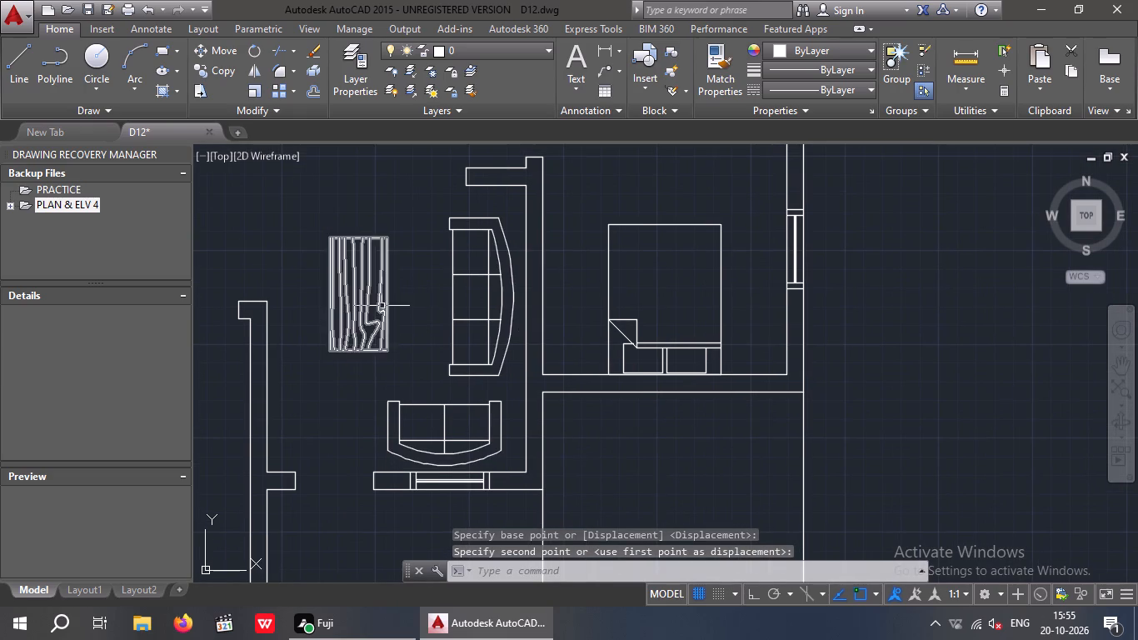
pyautogui.moveTo(399, 285); pyautogui.dragTo(365, 333)
pyautogui.click(322, 352)
pyautogui.click(222, 52)
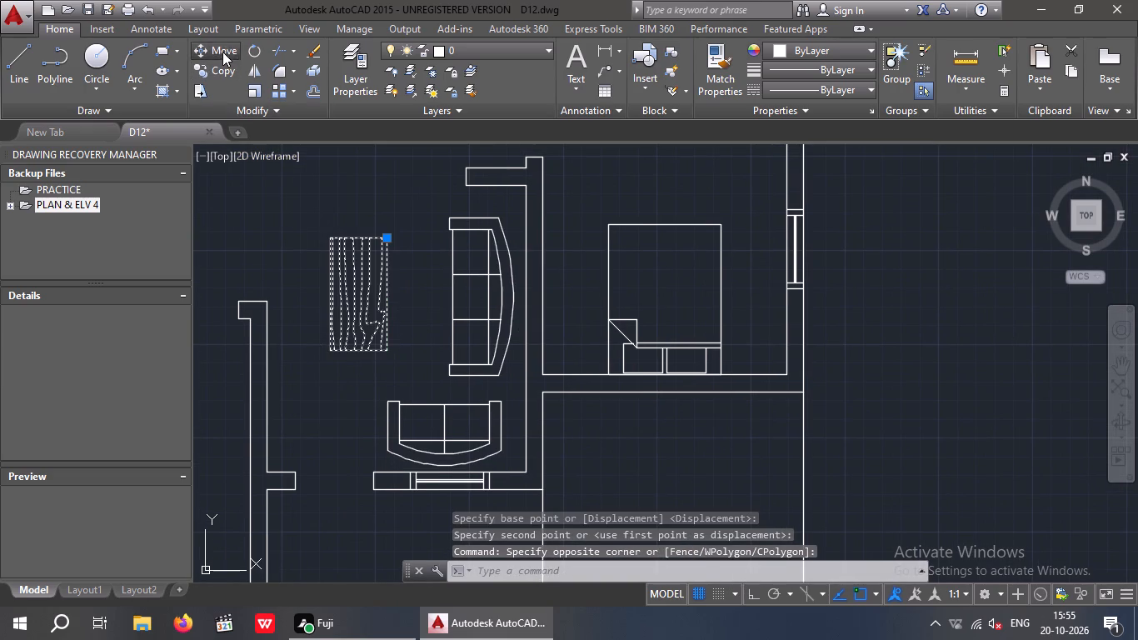
pyautogui.click(353, 287)
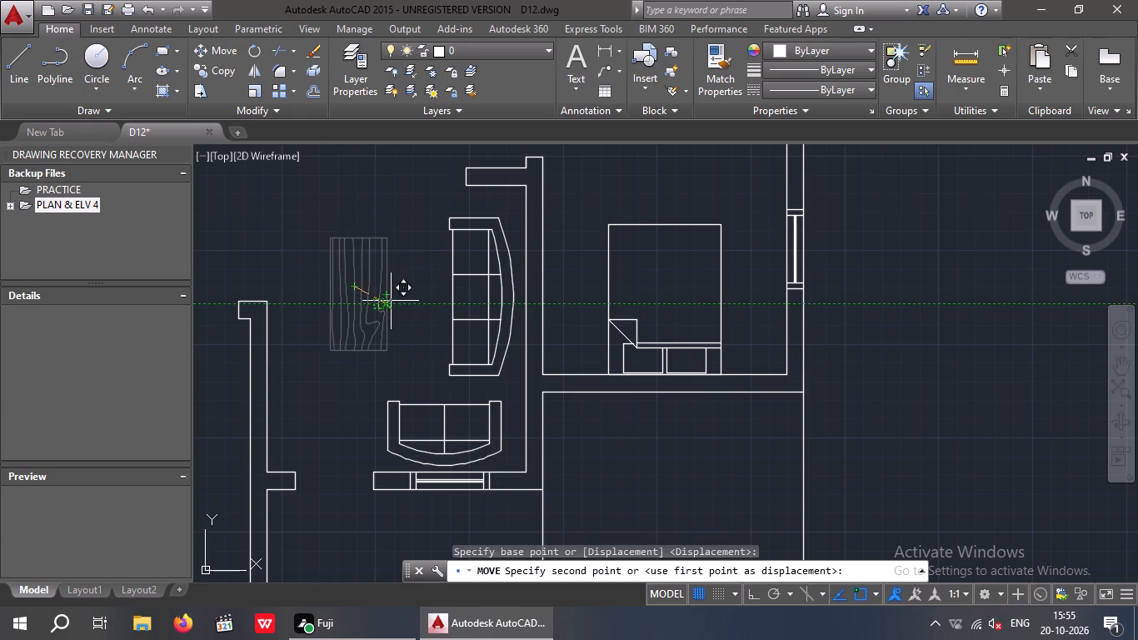
pyautogui.click(393, 300)
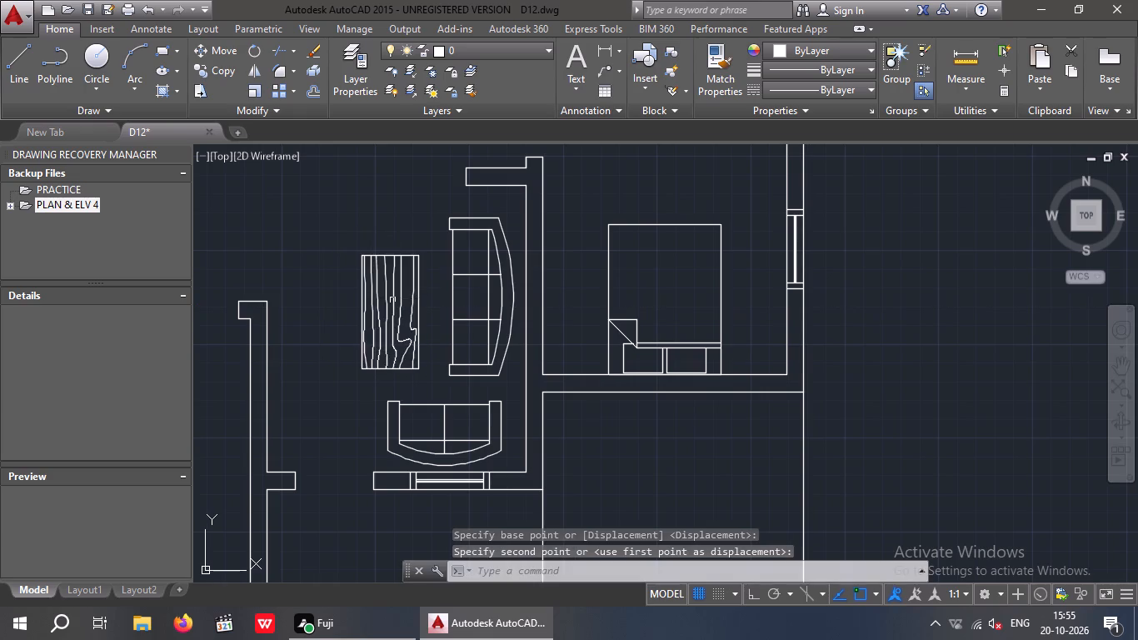
# Save the drawing with the seating group placed in the living room.
pyautogui.scroll(-2, 392, 298)
pyautogui.press('Escape')
pyautogui.press('Escape')
pyautogui.scroll(-1, 382, 322)
pyautogui.moveTo(389, 342); pyautogui.dragTo(394, 387, button='middle')
pyautogui.scroll(1, 383, 344)
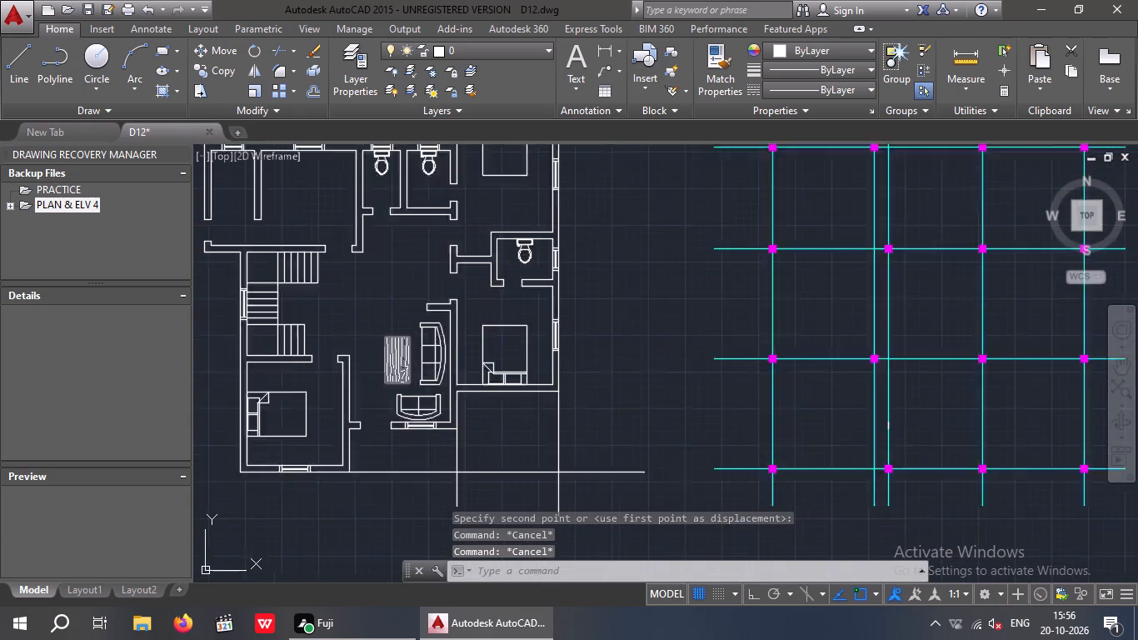
pyautogui.scroll(1, 384, 344)
pyautogui.moveTo(389, 345); pyautogui.dragTo(447, 332, button='middle')
pyautogui.hotkey('ctrl', 's')
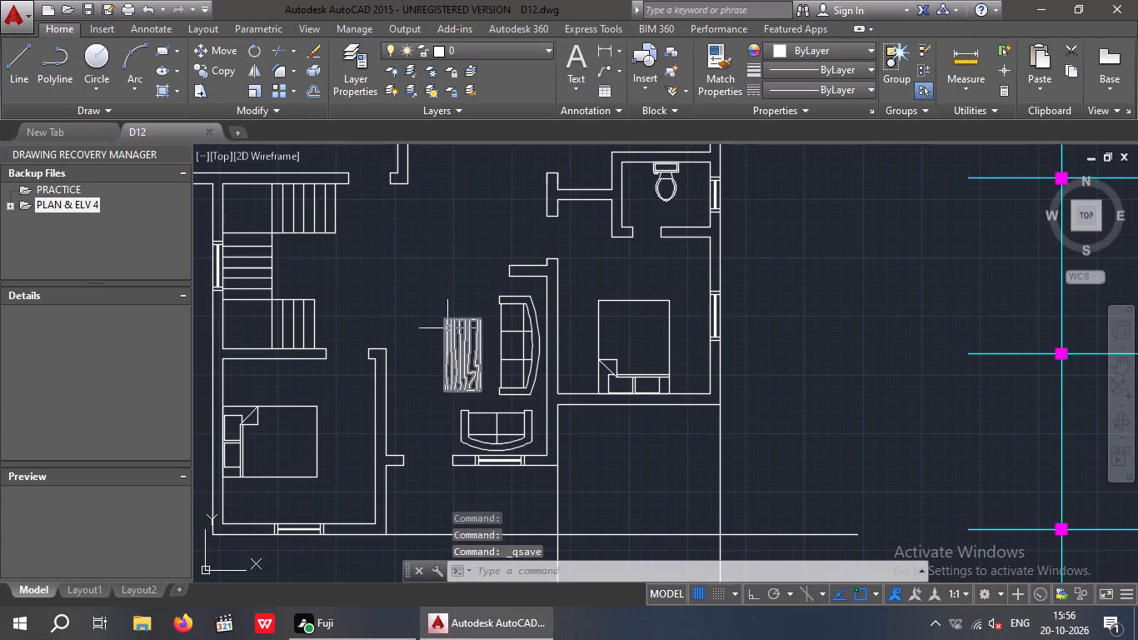
# Insert the Door - Imperial block from the architectural tool palette into the empty space below the lower bedroom, and close the palettes.
pyautogui.scroll(-2, 450, 325)
pyautogui.middleClick(420, 368)
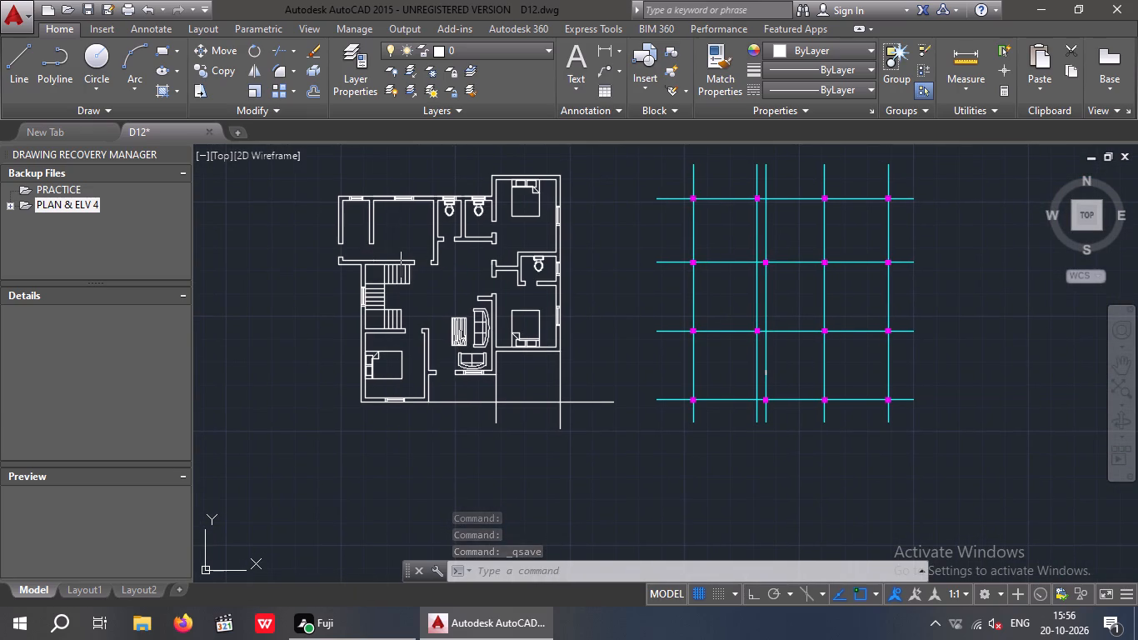
pyautogui.press('t')
pyautogui.press('p')
pyautogui.press('Return')
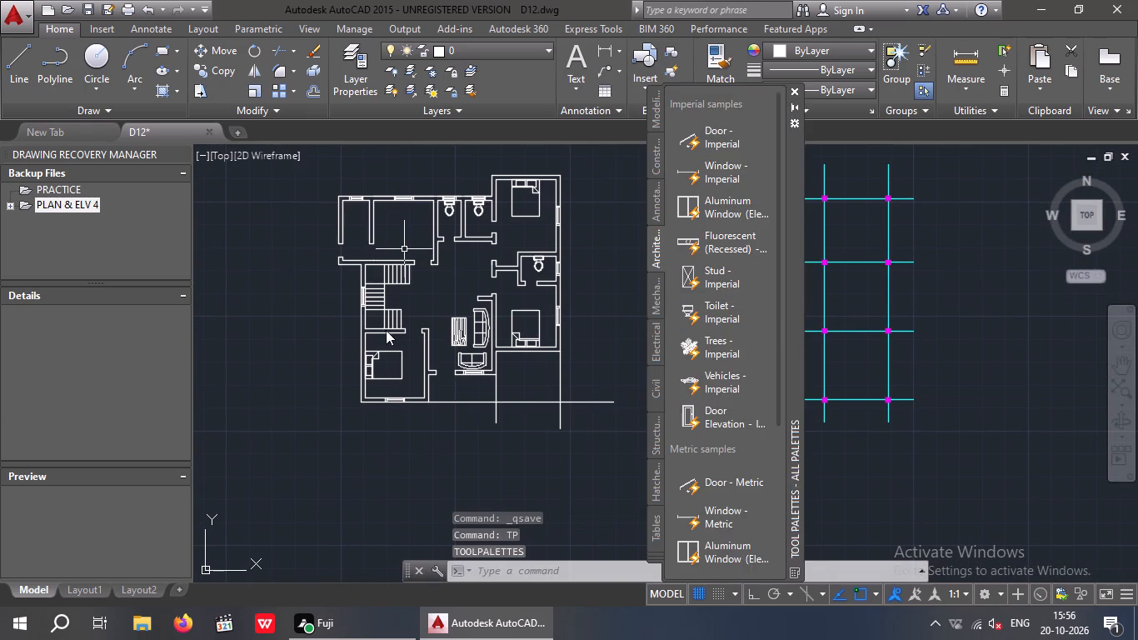
pyautogui.click(731, 140)
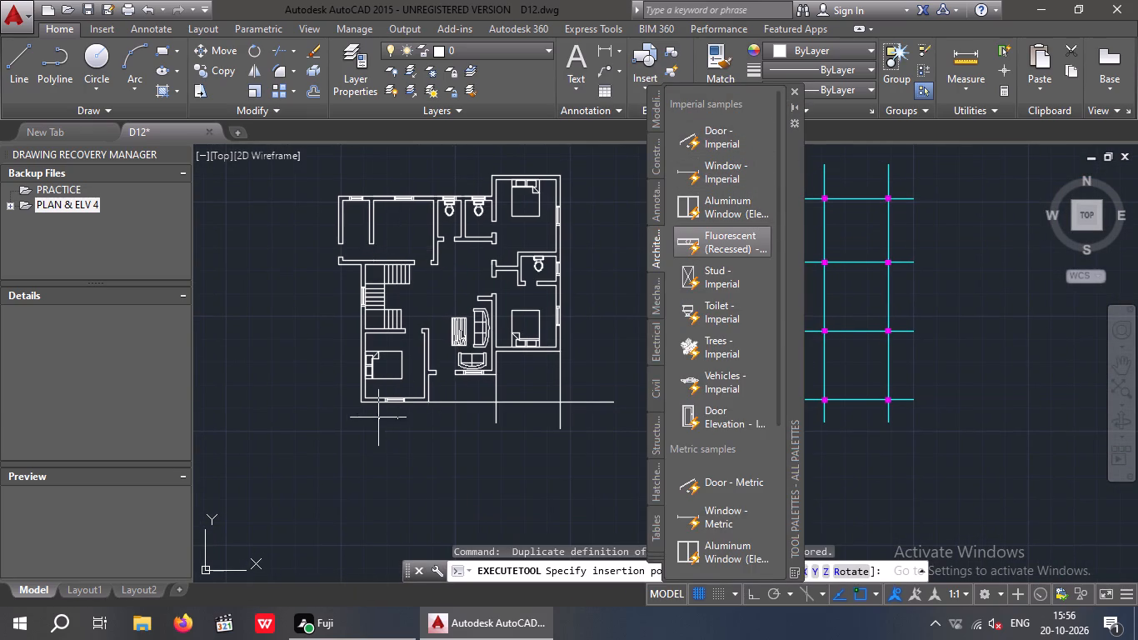
pyautogui.click(367, 446)
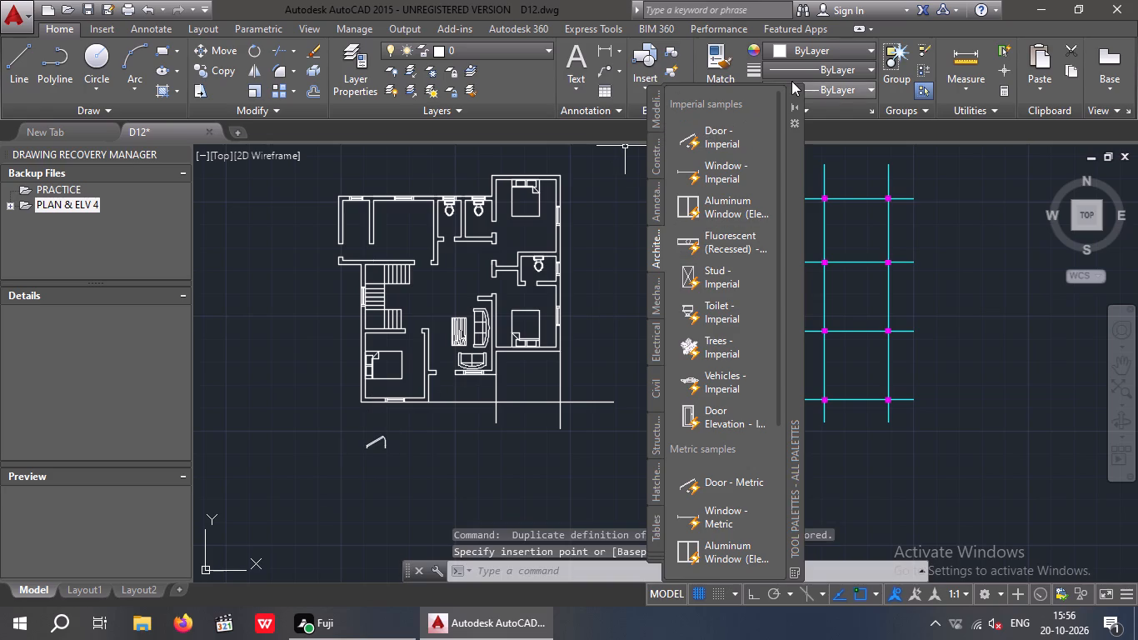
pyautogui.click(795, 90)
# Set the inserted door's opening angle so the leaf stands perpendicular to the opening with a full quarter-circle swing.
pyautogui.scroll(3, 363, 460)
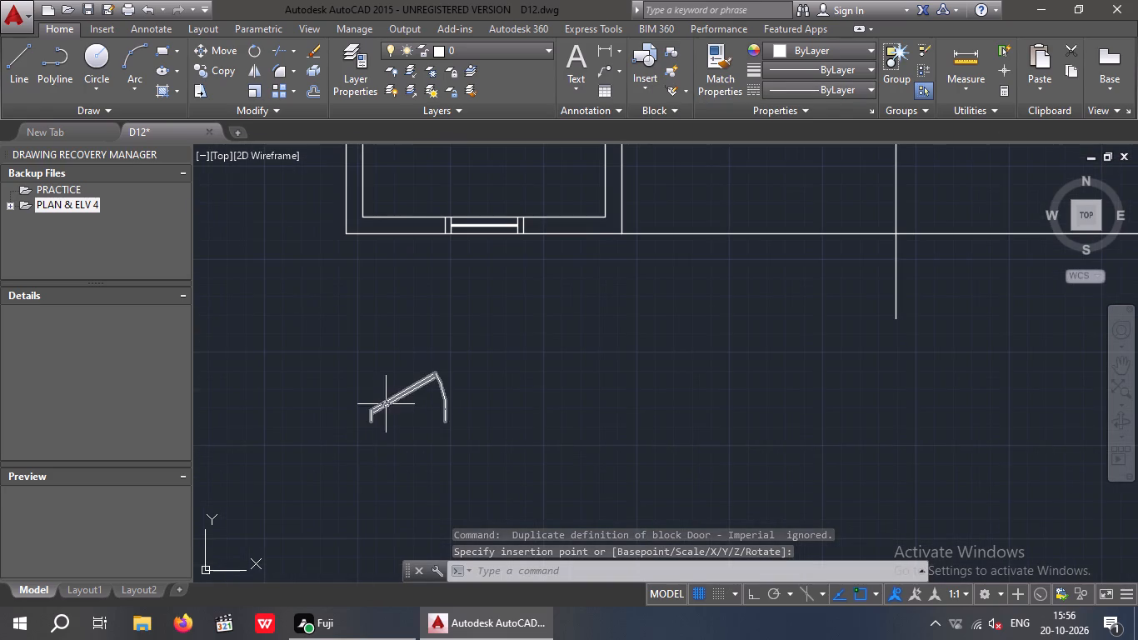
pyautogui.click(387, 395)
pyautogui.press('Escape')
pyautogui.moveTo(413, 432); pyautogui.dragTo(401, 422)
pyautogui.click(356, 367)
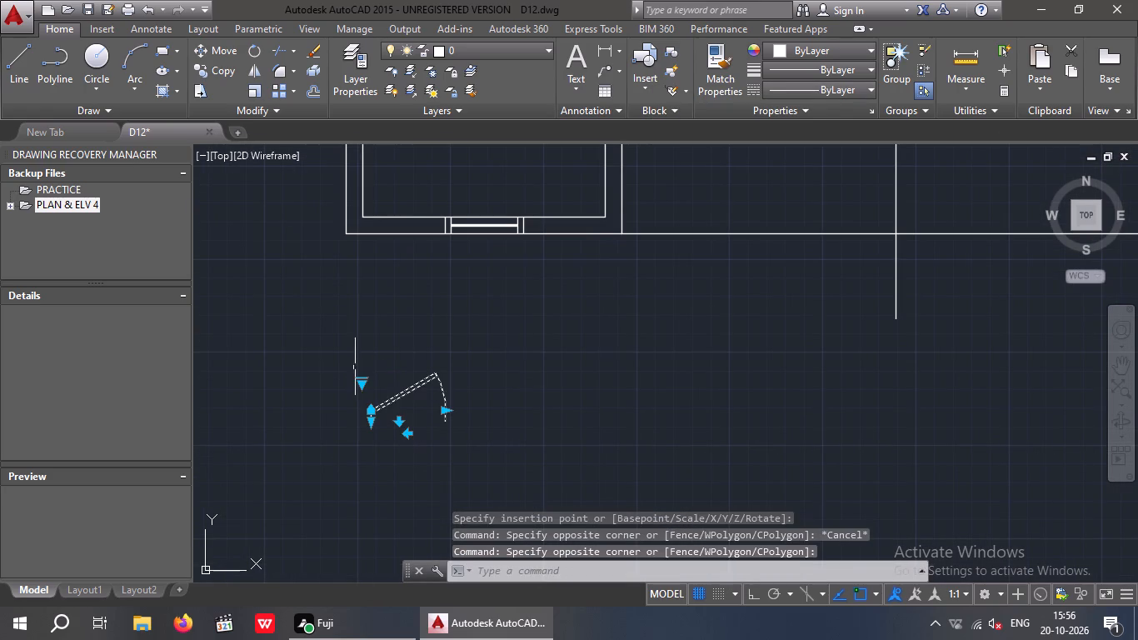
pyautogui.click(357, 386)
pyautogui.click(382, 448)
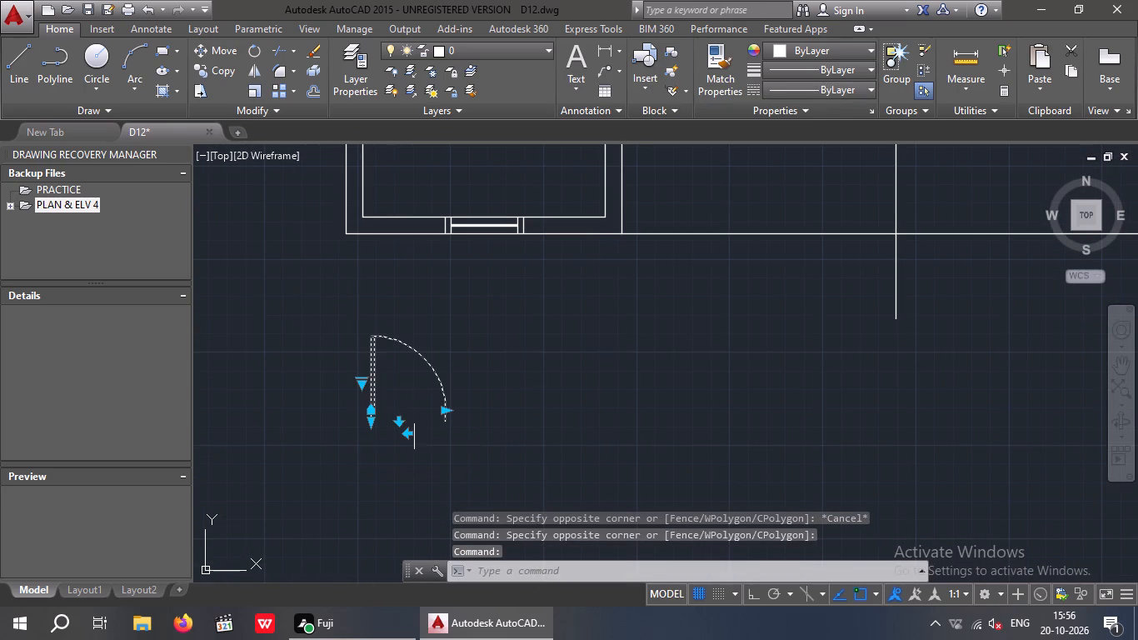
# Move the door by its lower hinge-side end to the wall stub's outer corner at the living room entrance, beside the front window.
pyautogui.moveTo(461, 362); pyautogui.dragTo(492, 457, button='middle')
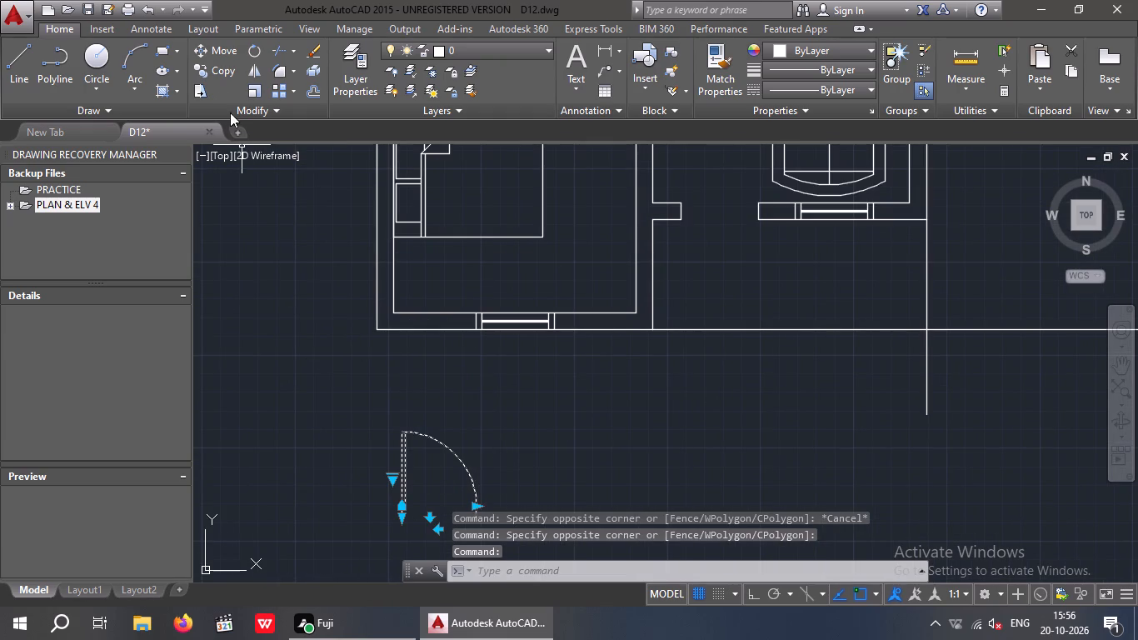
pyautogui.click(221, 53)
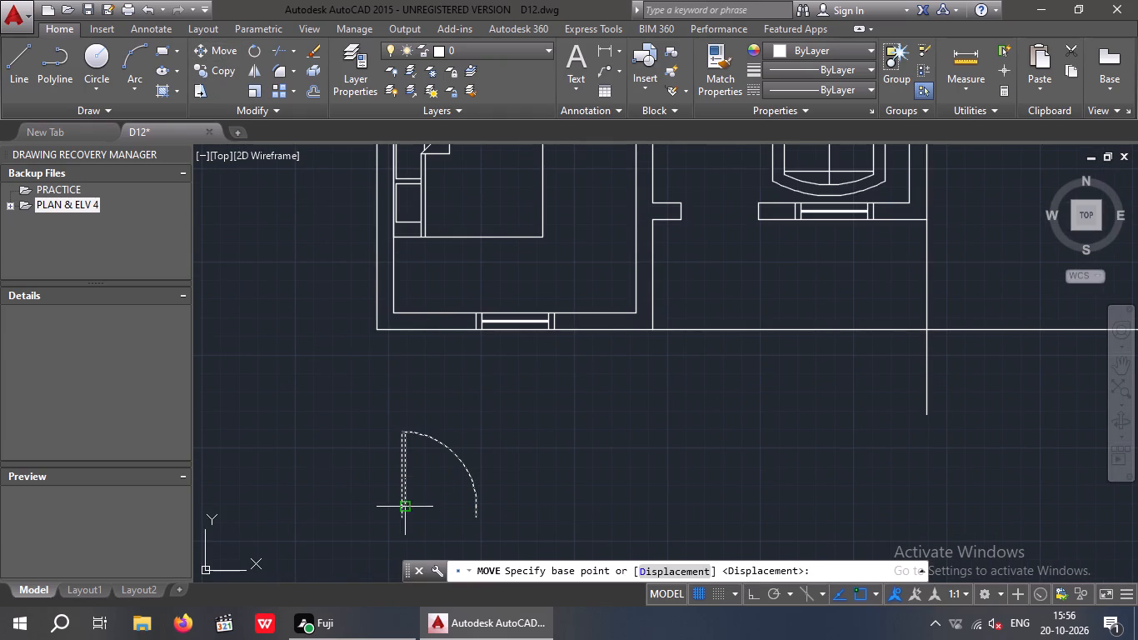
pyautogui.click(402, 520)
pyautogui.moveTo(542, 388); pyautogui.dragTo(493, 465, button='middle')
pyautogui.scroll(-1, 542, 392)
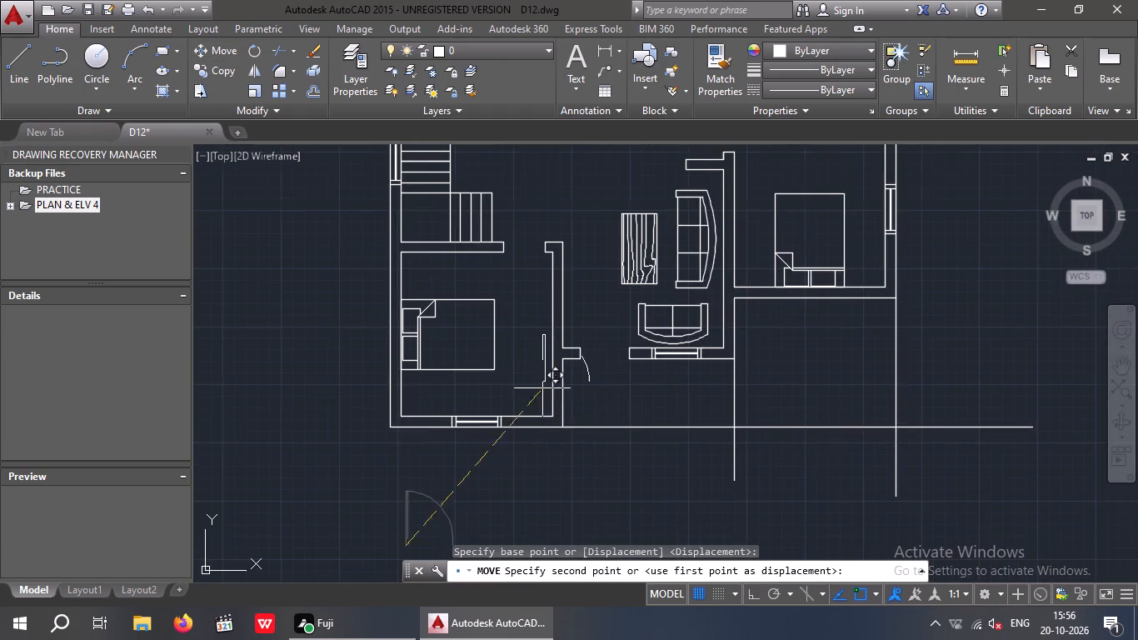
pyautogui.scroll(3, 575, 384)
pyautogui.click(590, 286)
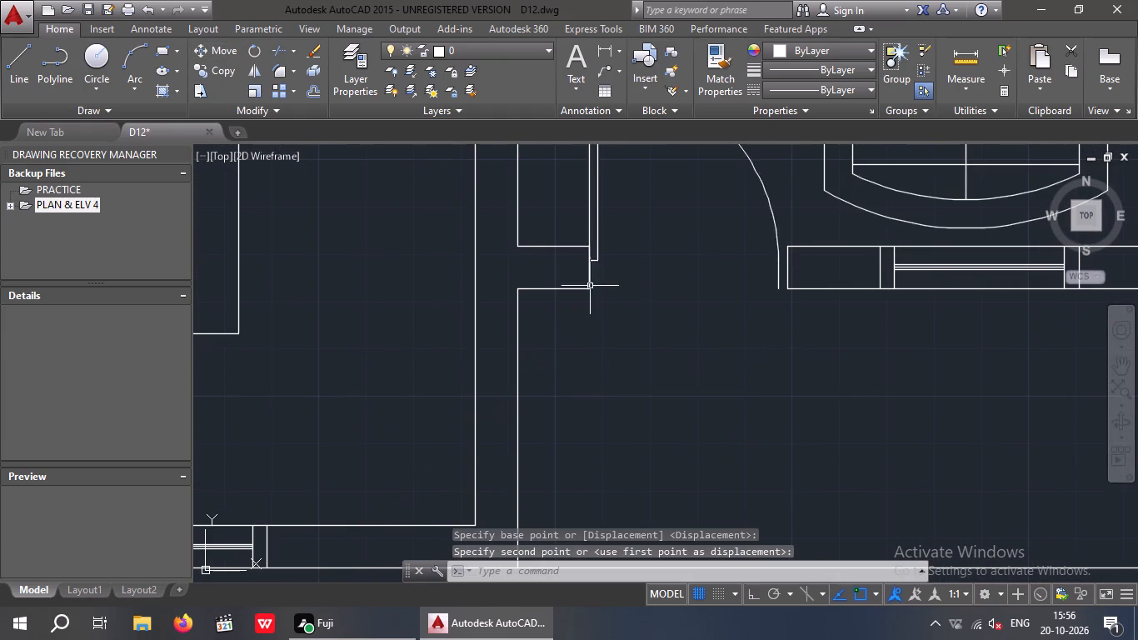
pyautogui.scroll(-2, 674, 330)
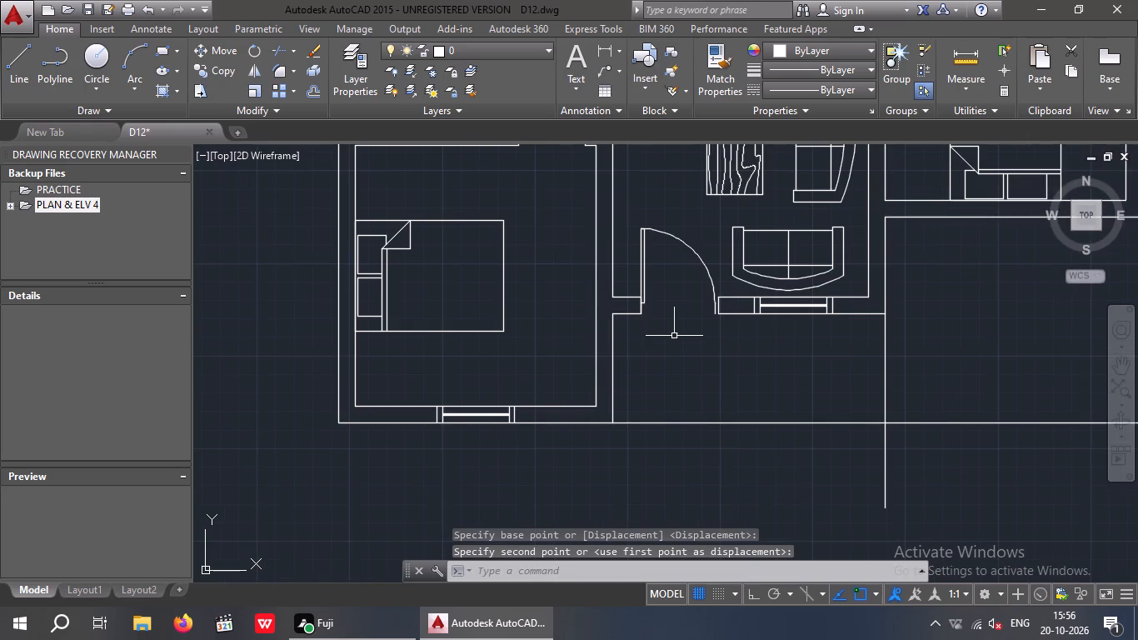
# Copy the living room entrance door by its lower hinge-side end into the upper room, just above the opening beside the stairs.
pyautogui.moveTo(674, 336); pyautogui.dragTo(694, 348, button='middle')
pyautogui.press('Escape')
pyautogui.moveTo(480, 448); pyautogui.dragTo(522, 377, button='middle')
pyautogui.scroll(-1, 521, 374)
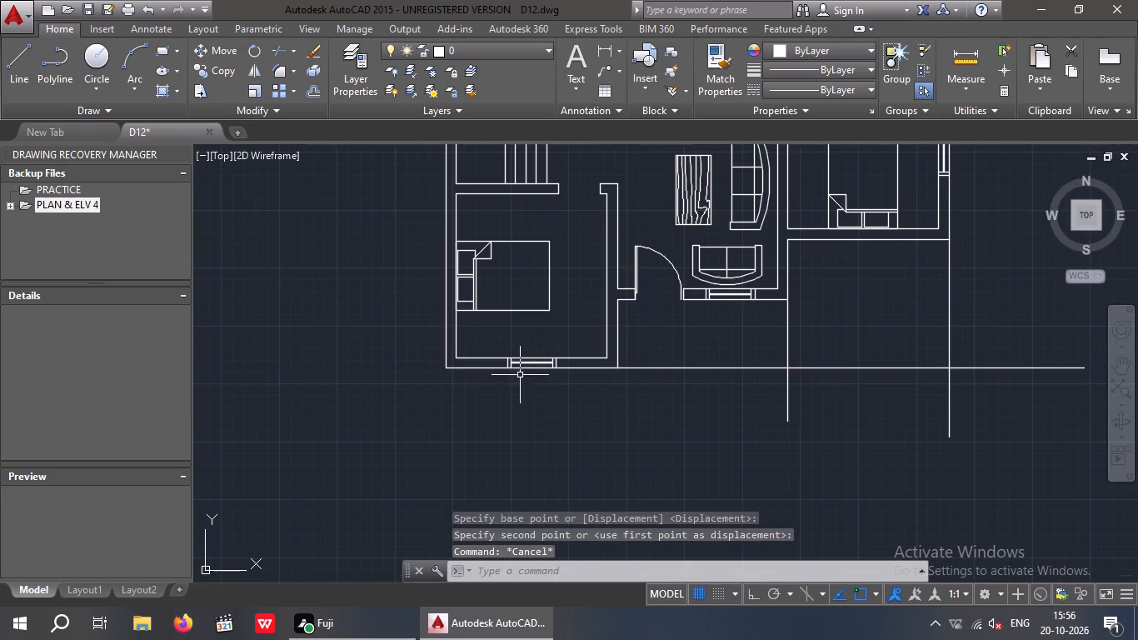
pyautogui.moveTo(457, 476); pyautogui.dragTo(471, 371, button='middle')
pyautogui.scroll(-2, 483, 378)
pyautogui.moveTo(537, 415); pyautogui.dragTo(492, 388, button='middle')
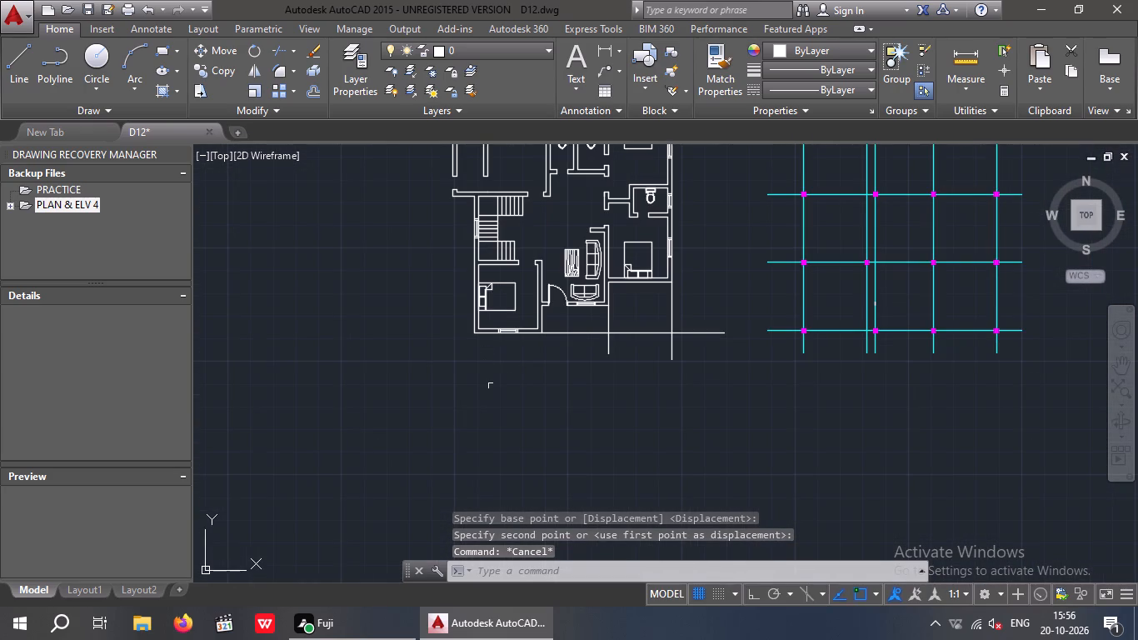
pyautogui.moveTo(492, 388); pyautogui.dragTo(506, 458, button='middle')
pyautogui.scroll(2, 530, 338)
pyautogui.moveTo(527, 308); pyautogui.dragTo(512, 329)
pyautogui.click(506, 332)
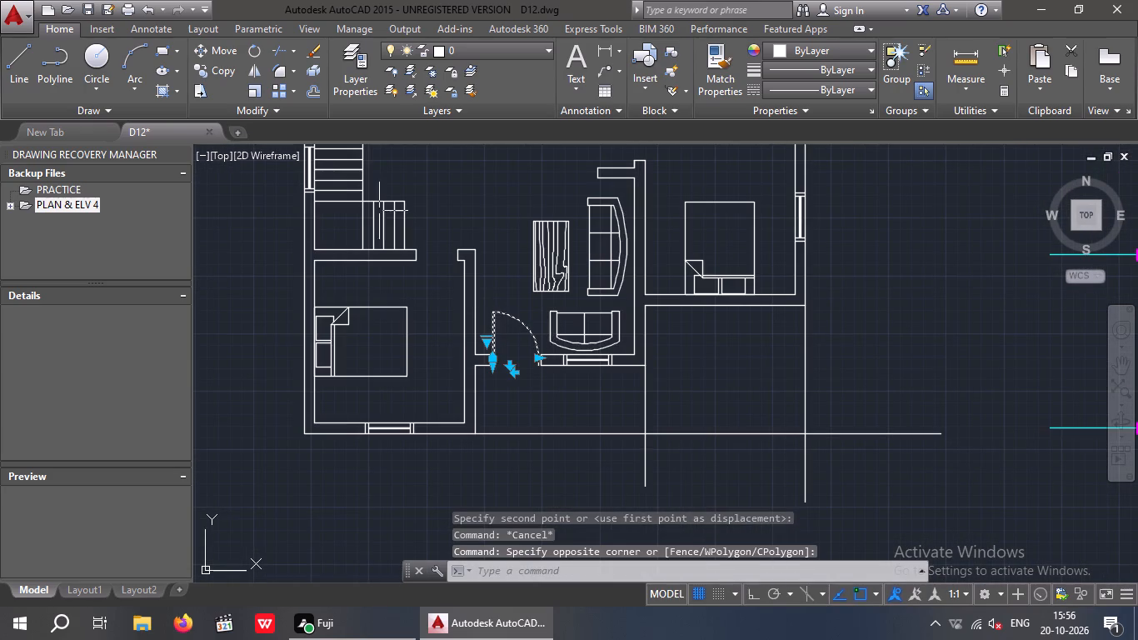
pyautogui.click(227, 72)
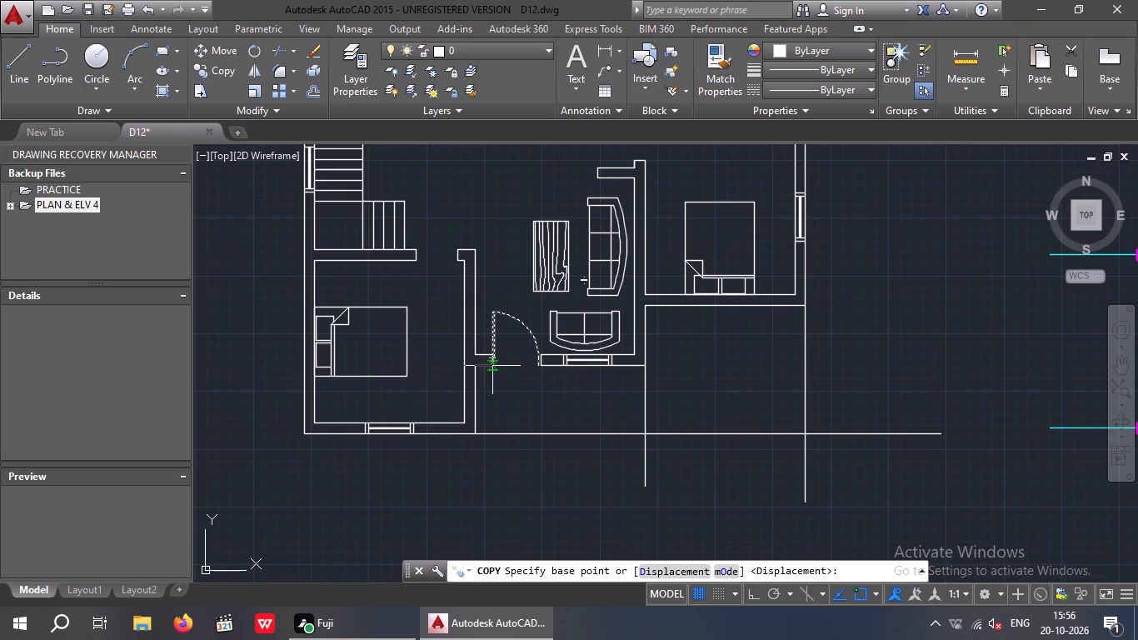
pyautogui.scroll(-5, 496, 359)
pyautogui.scroll(6, 500, 374)
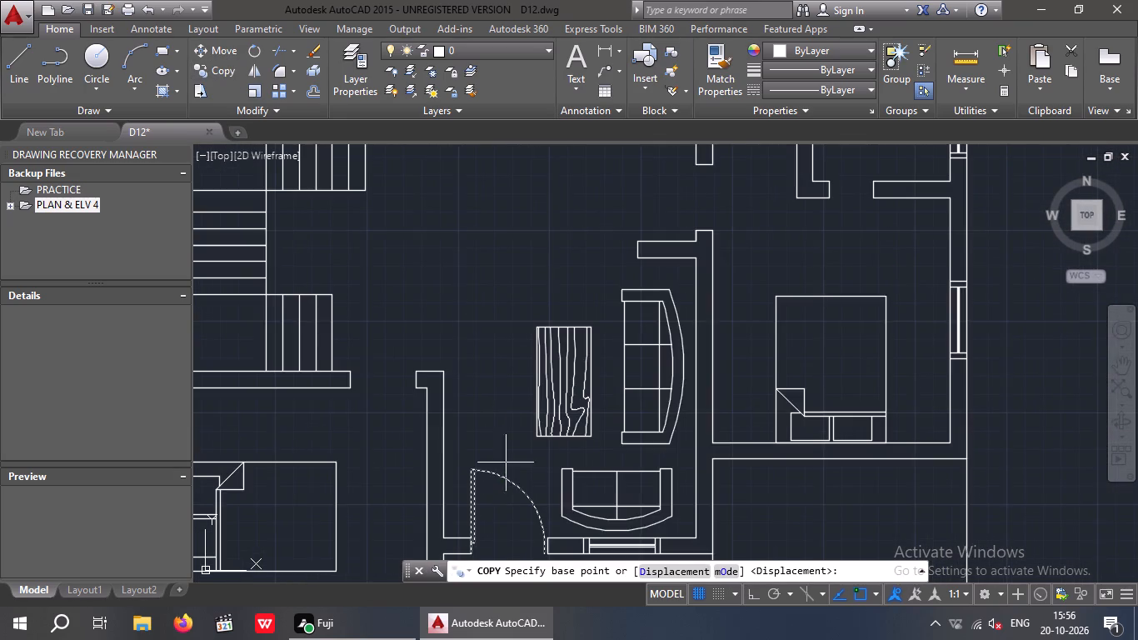
pyautogui.moveTo(492, 514); pyautogui.dragTo(506, 368, button='middle')
pyautogui.scroll(3, 487, 428)
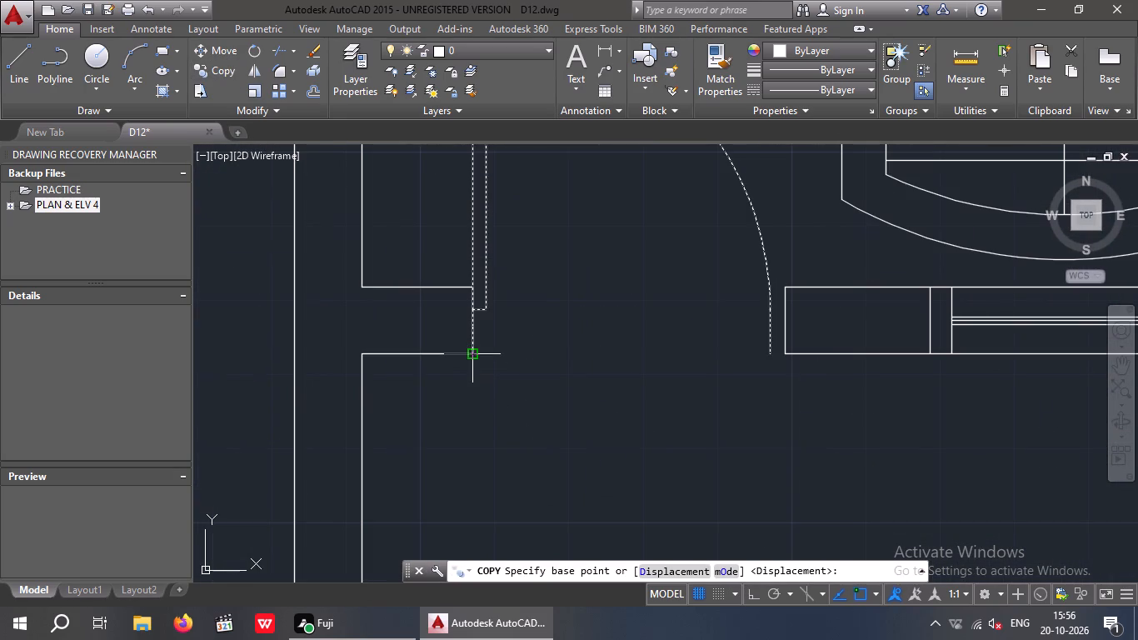
pyautogui.click(476, 355)
pyautogui.scroll(-4, 488, 383)
pyautogui.moveTo(495, 387); pyautogui.dragTo(531, 576, button='middle')
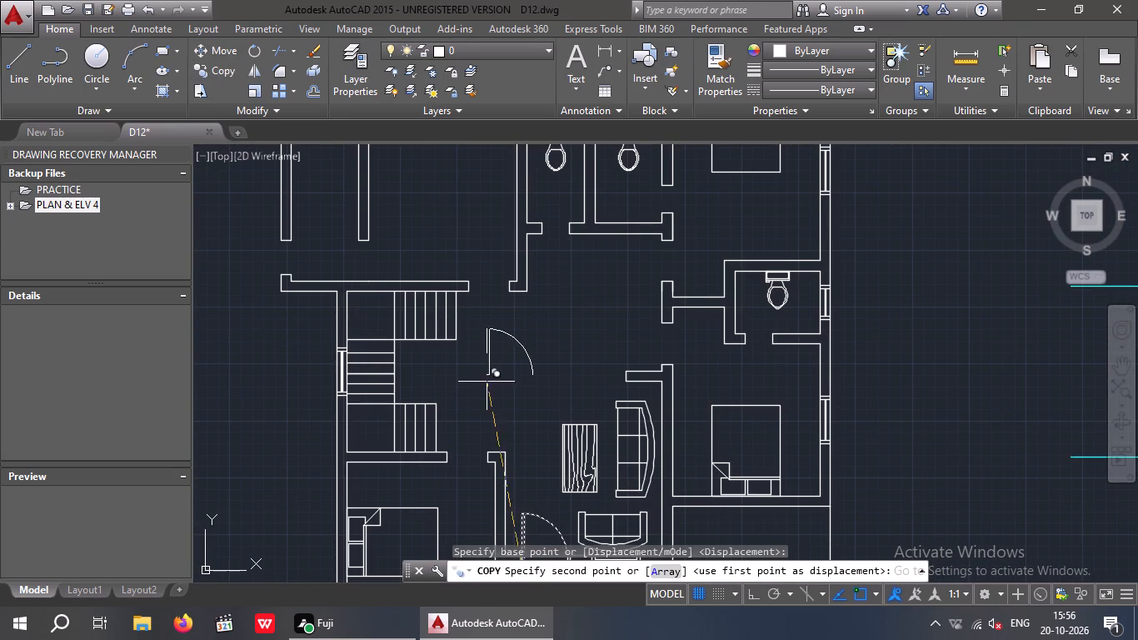
pyautogui.click(455, 250)
# Place a second copy of the door inside the lower bedroom, just below its opening, and finish copying.
pyautogui.moveTo(442, 481); pyautogui.dragTo(447, 327, button='middle')
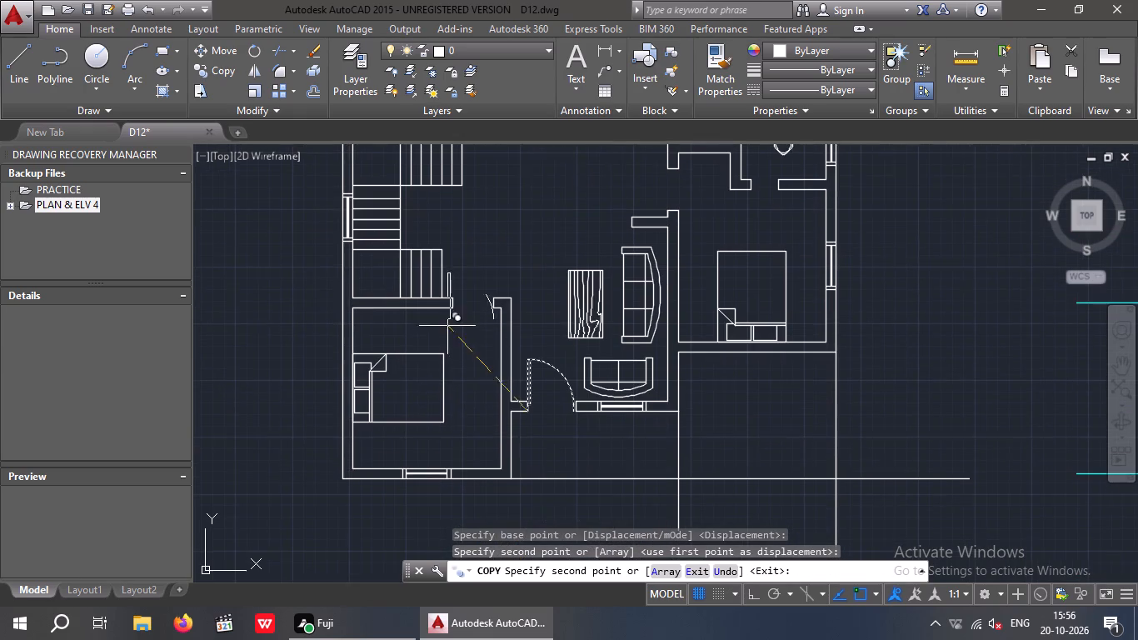
pyautogui.scroll(3, 455, 353)
pyautogui.click(448, 356)
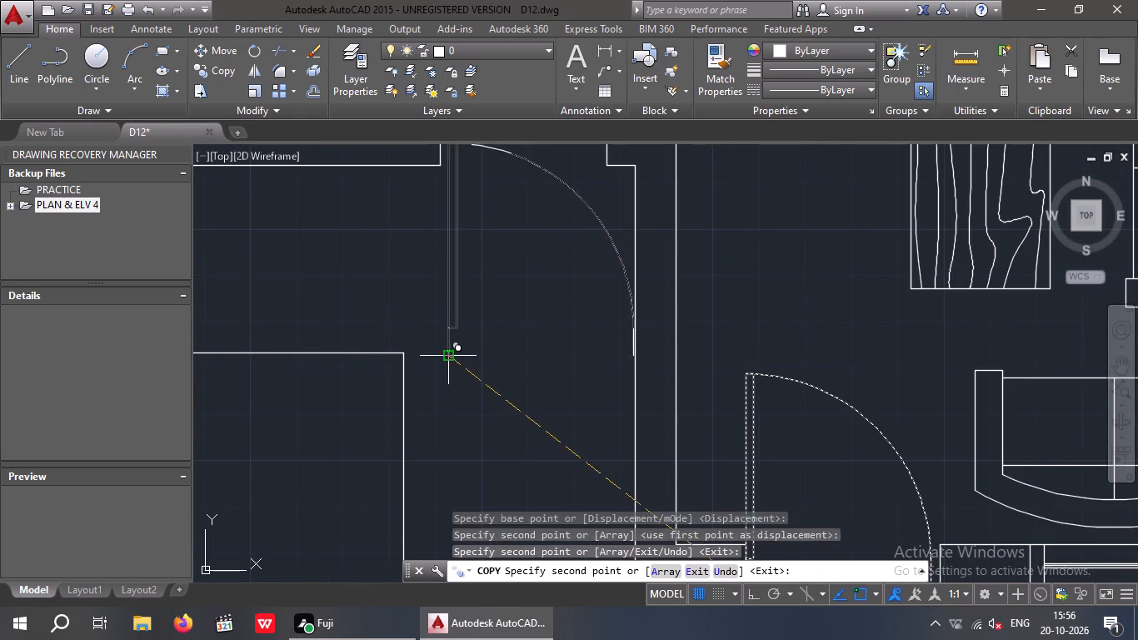
pyautogui.scroll(-3, 473, 340)
pyautogui.scroll(-1, 547, 249)
pyautogui.moveTo(547, 249); pyautogui.dragTo(530, 322, button='middle')
pyautogui.press('Escape')
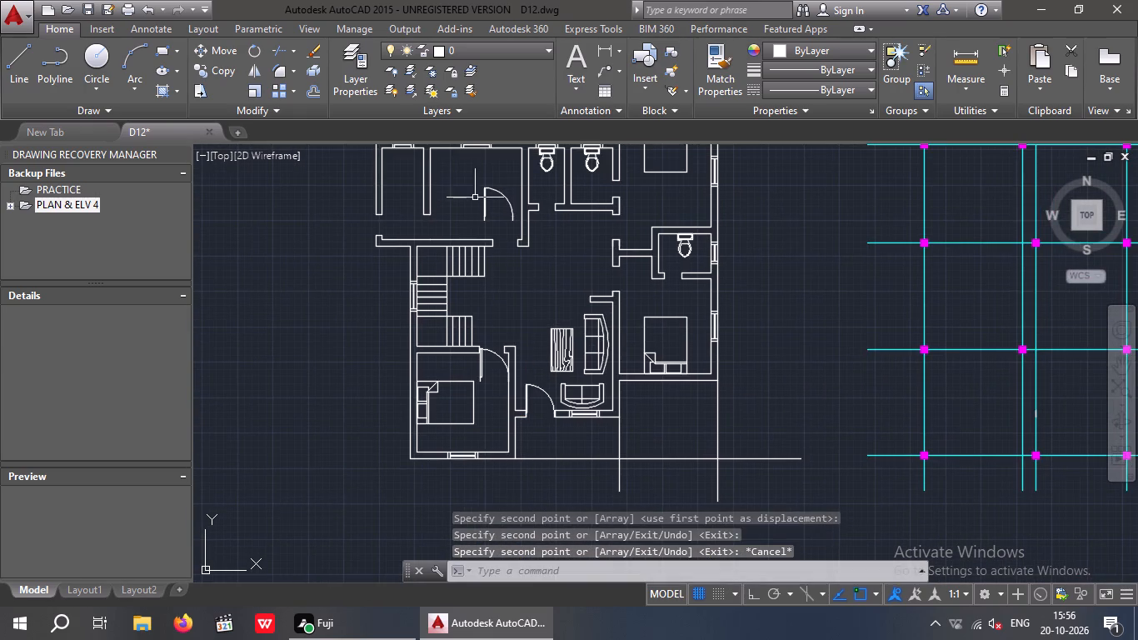
# Flip the upper room's door to the opposite hinge side and move its lower hinge end to the outer corner of the opening's wall stub.
pyautogui.scroll(3, 485, 192)
pyautogui.moveTo(494, 221); pyautogui.dragTo(453, 247)
pyautogui.click(449, 250)
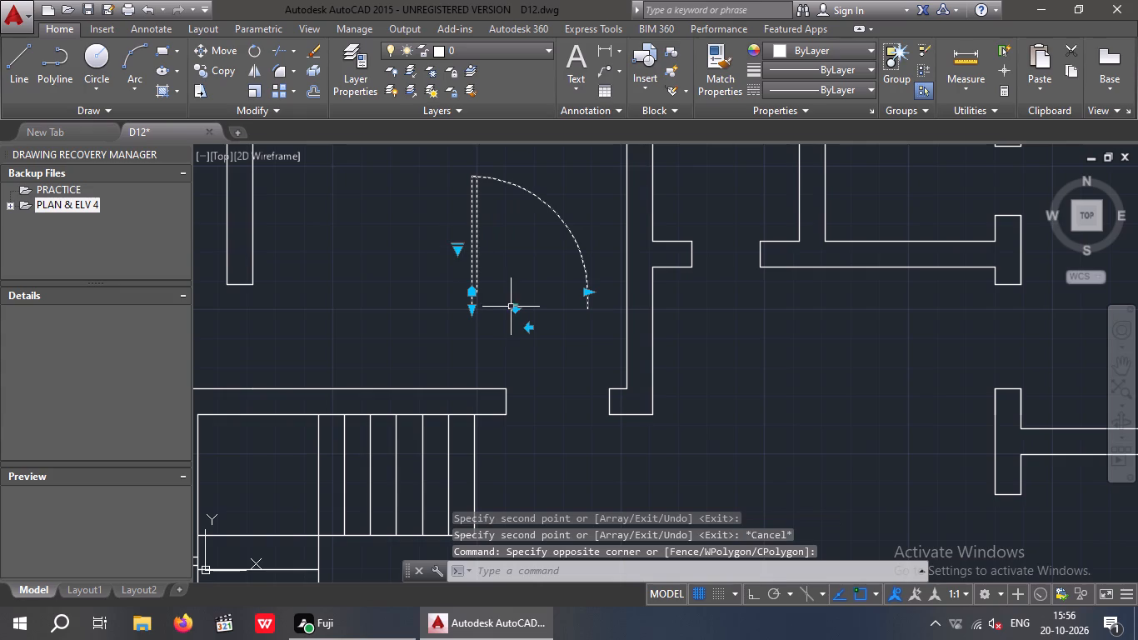
pyautogui.click(530, 327)
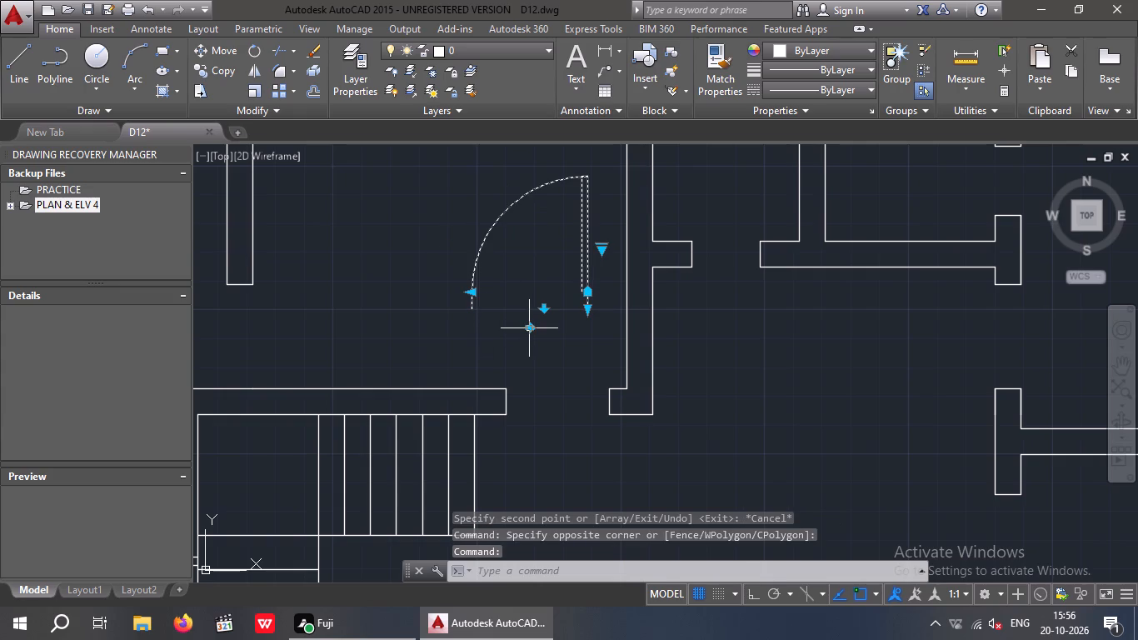
pyautogui.click(222, 52)
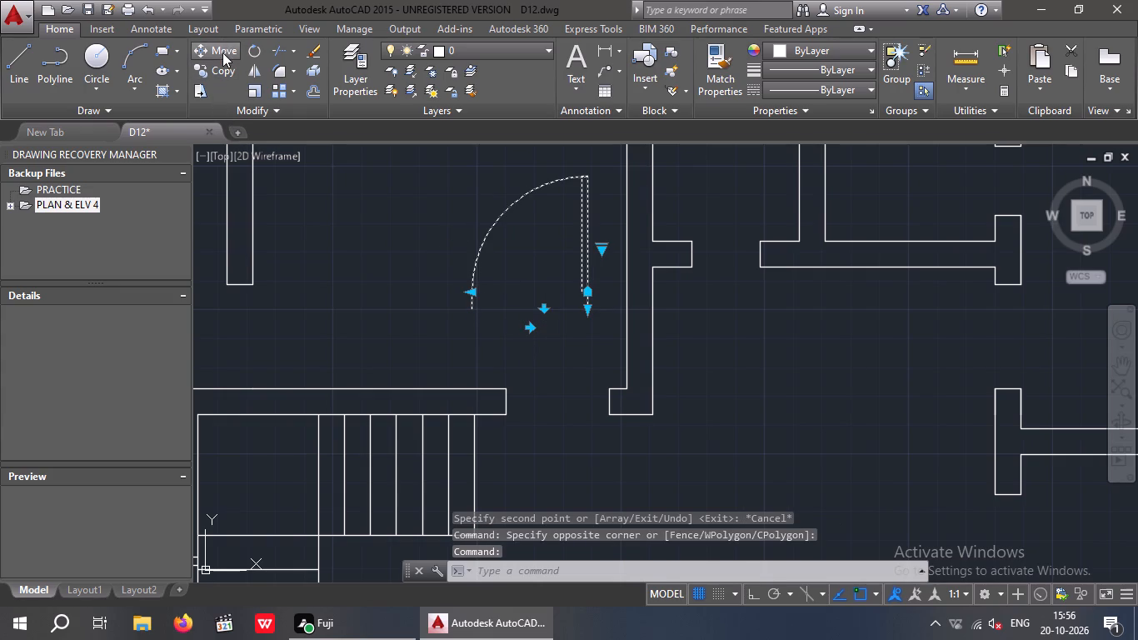
pyautogui.click(587, 311)
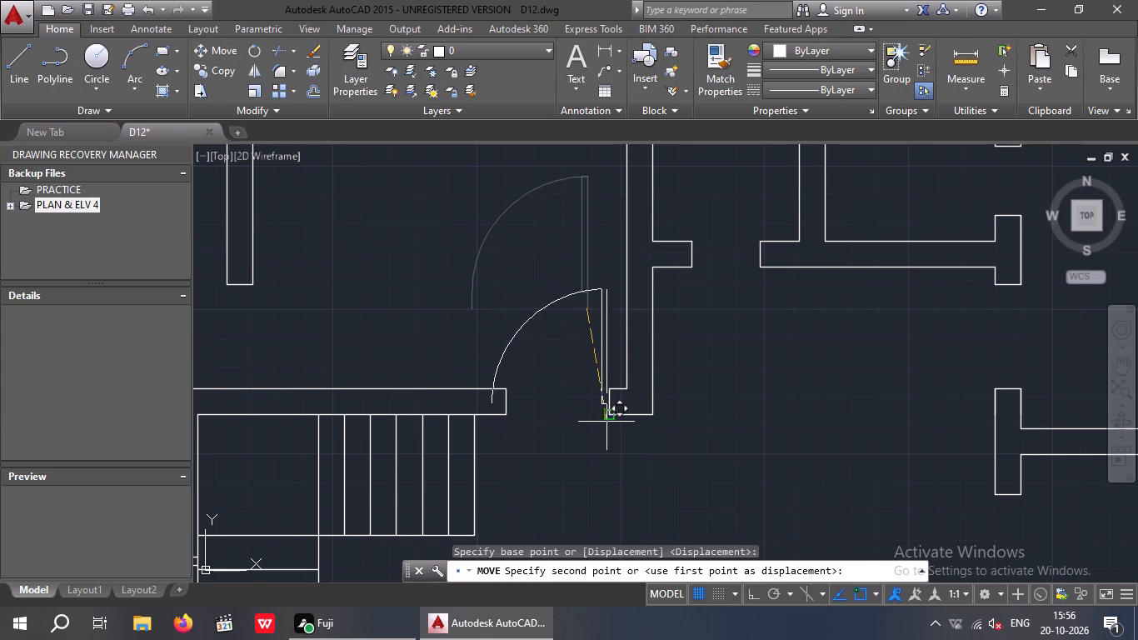
pyautogui.click(610, 417)
# Flip the lower bedroom's door in both directions to swing into the room, and move its hinge end to the wall stub's outer corner.
pyautogui.scroll(-3, 573, 417)
pyautogui.moveTo(576, 509); pyautogui.dragTo(562, 387, button='middle')
pyautogui.scroll(-1, 563, 385)
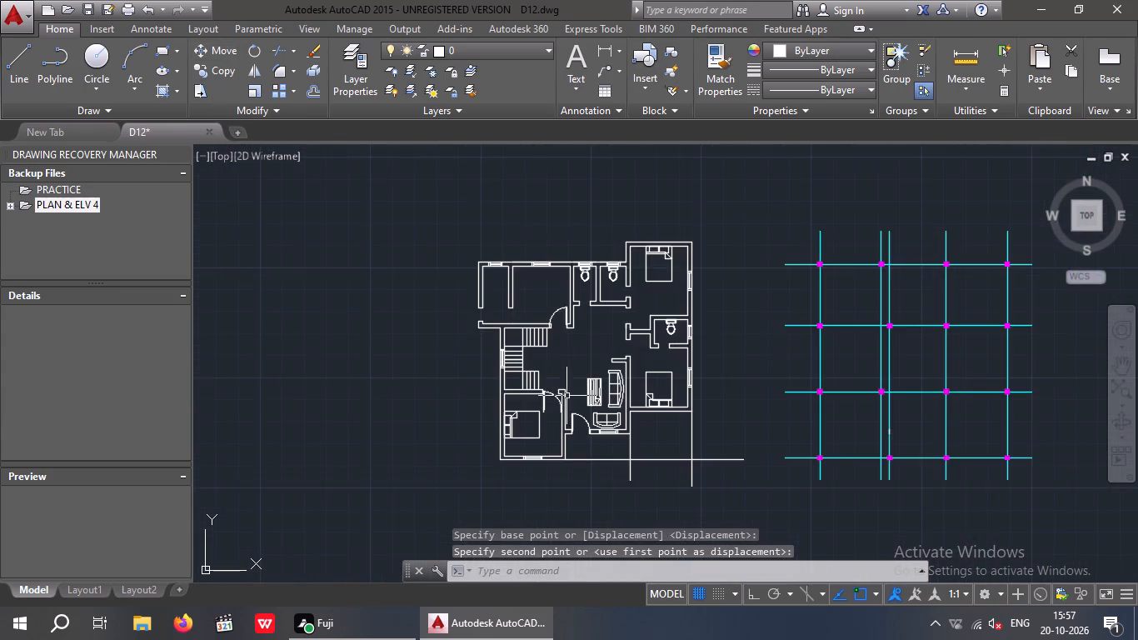
pyautogui.scroll(3, 554, 408)
pyautogui.click(506, 405)
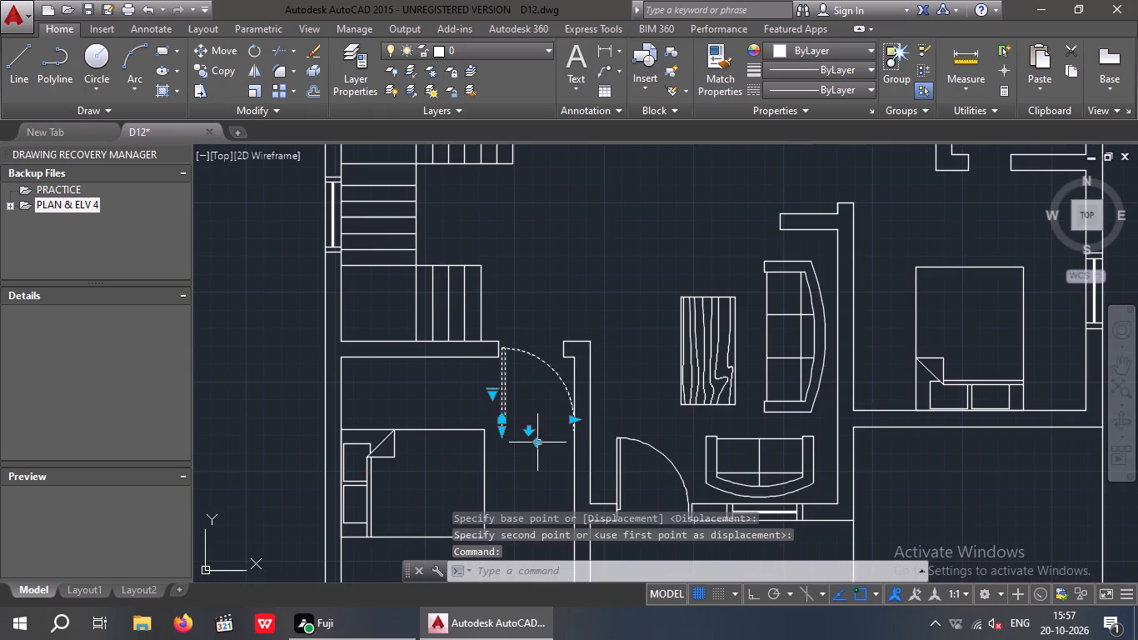
pyautogui.click(541, 443)
pyautogui.click(548, 431)
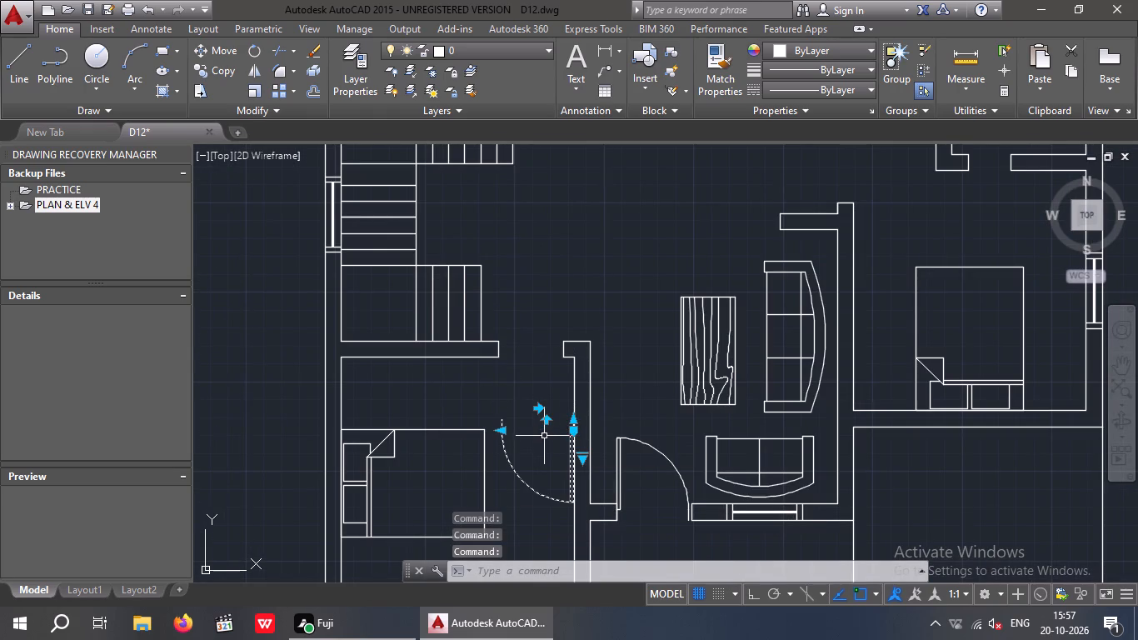
pyautogui.click(212, 48)
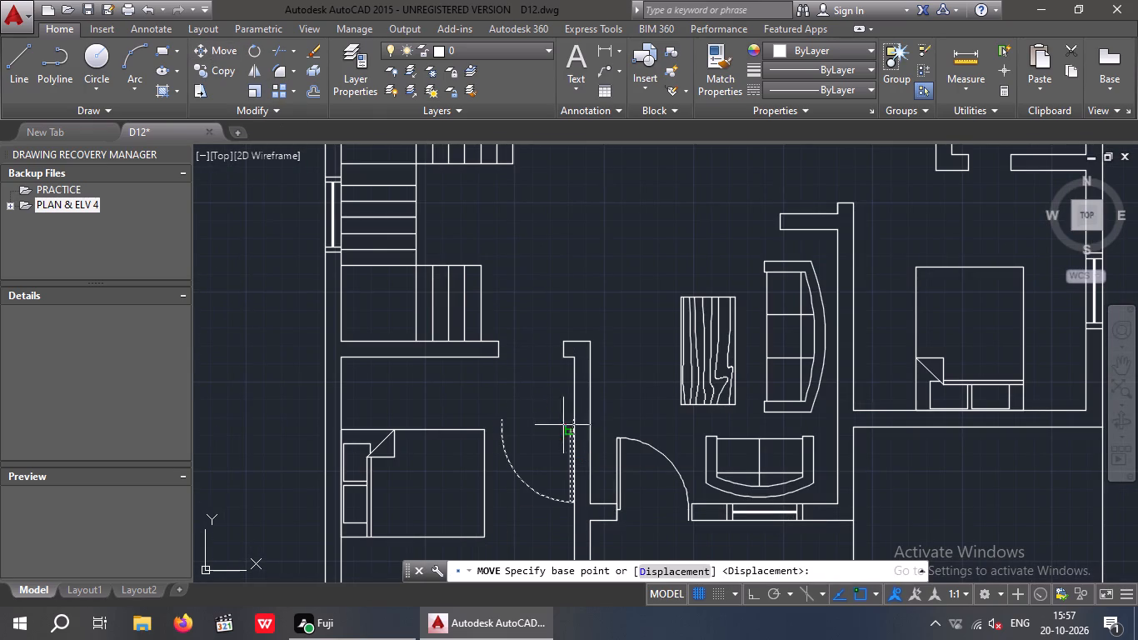
pyautogui.scroll(3, 567, 427)
pyautogui.click(582, 398)
pyautogui.scroll(-1, 555, 343)
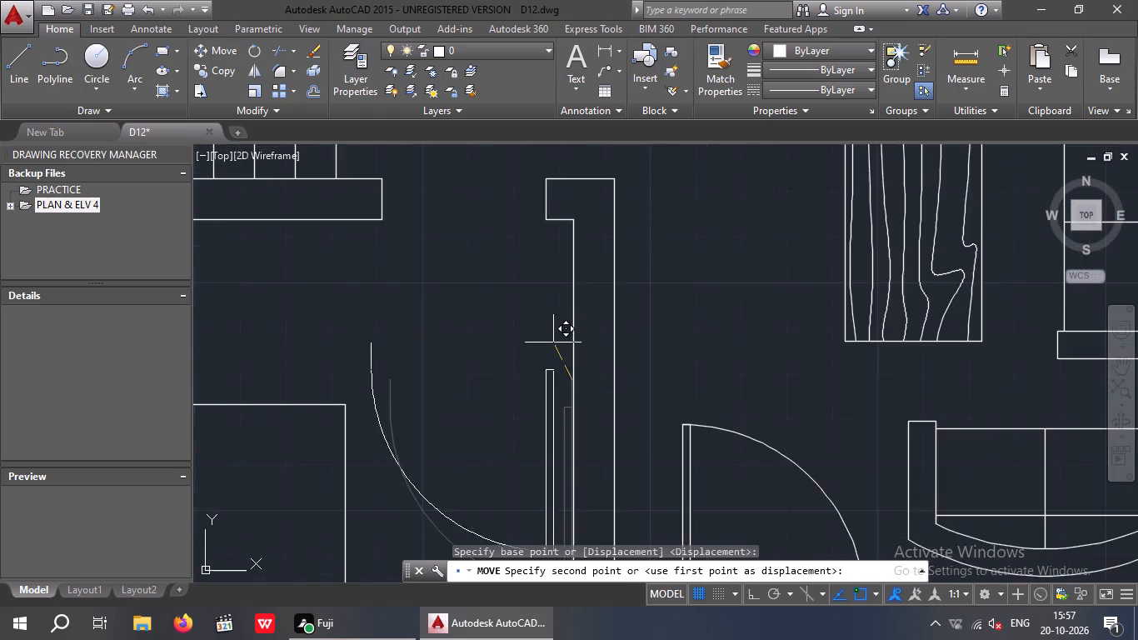
pyautogui.moveTo(553, 343); pyautogui.dragTo(532, 477, button='middle')
pyautogui.scroll(2, 515, 317)
pyautogui.click(533, 304)
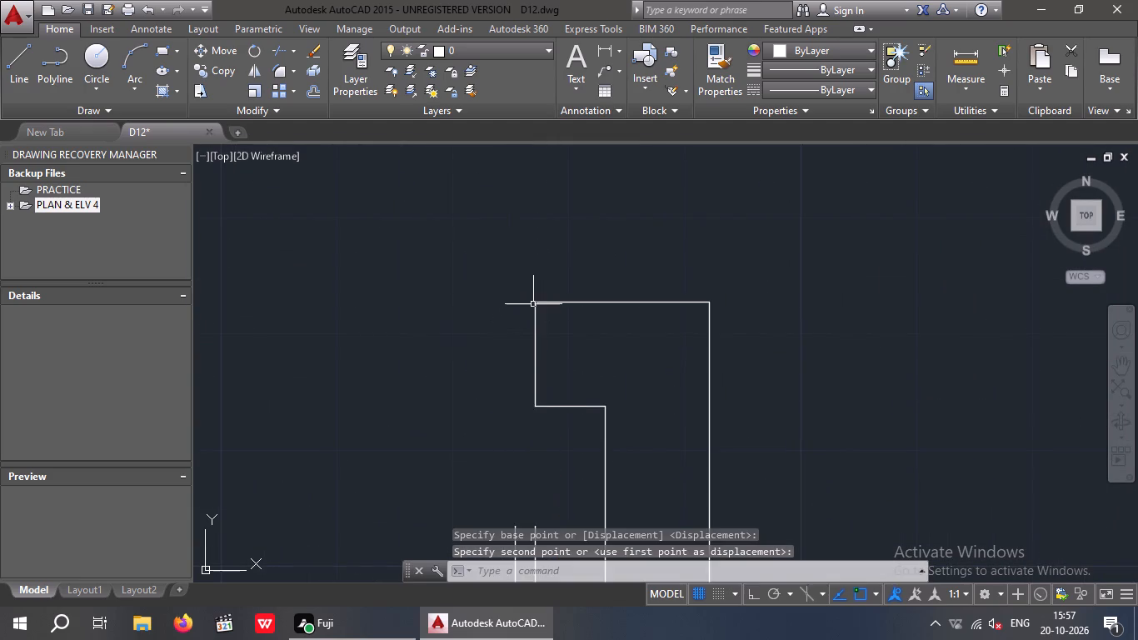
# Shrink the lower bedroom door's width so its free side meets the wall end below the stairs.
pyautogui.scroll(-3, 535, 314)
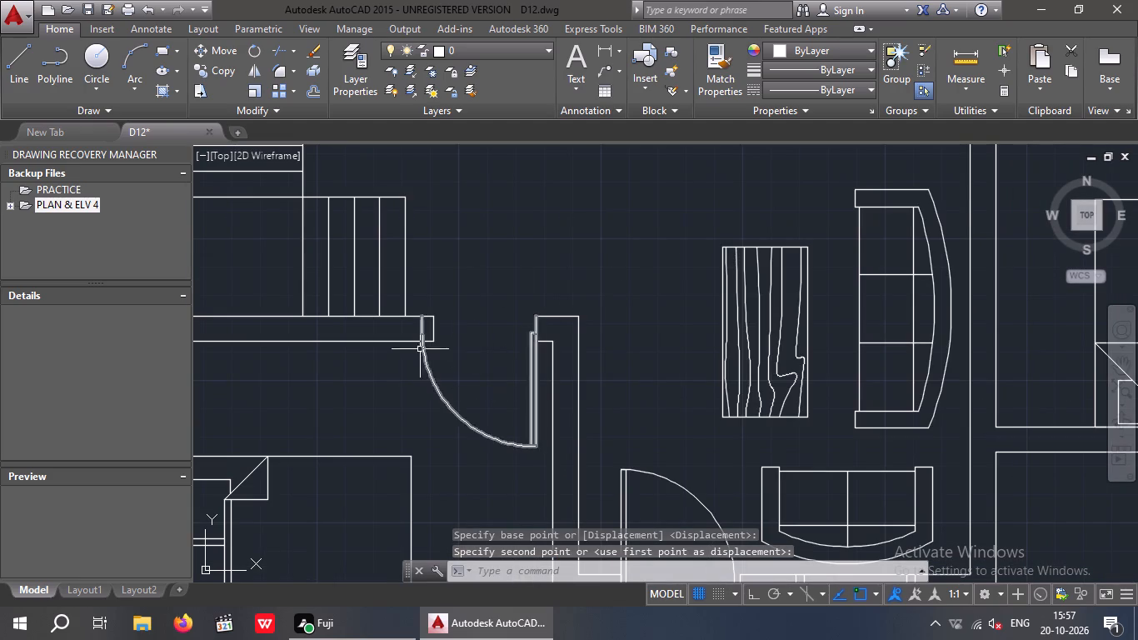
pyautogui.scroll(1, 456, 369)
pyautogui.moveTo(453, 372); pyautogui.dragTo(409, 408)
pyautogui.click(399, 413)
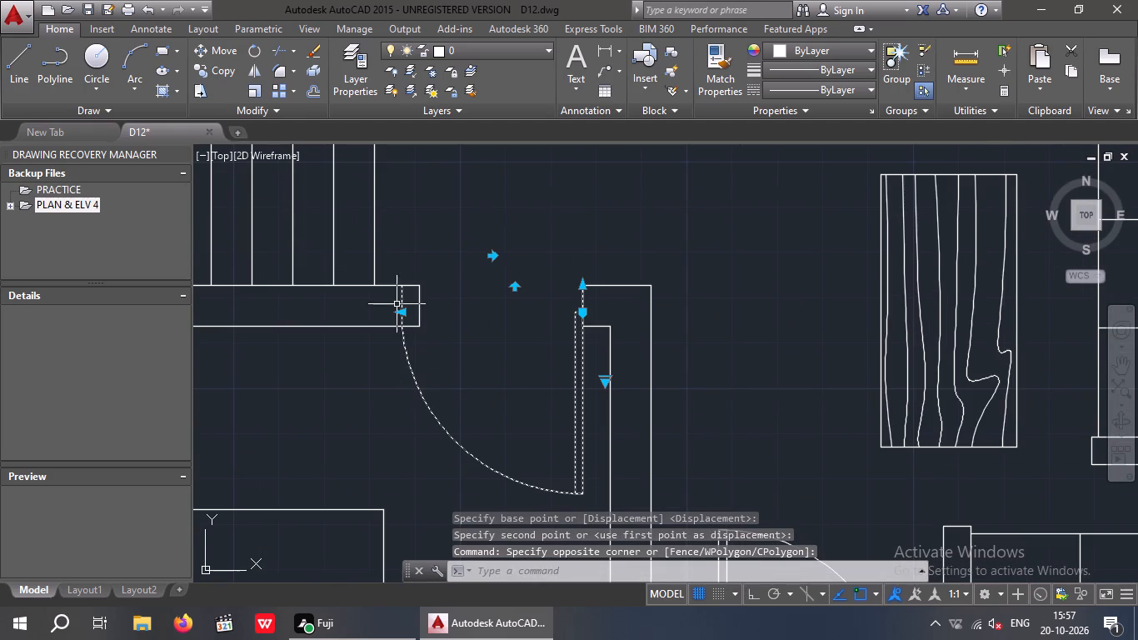
pyautogui.click(402, 313)
pyautogui.click(420, 316)
pyautogui.scroll(-2, 472, 326)
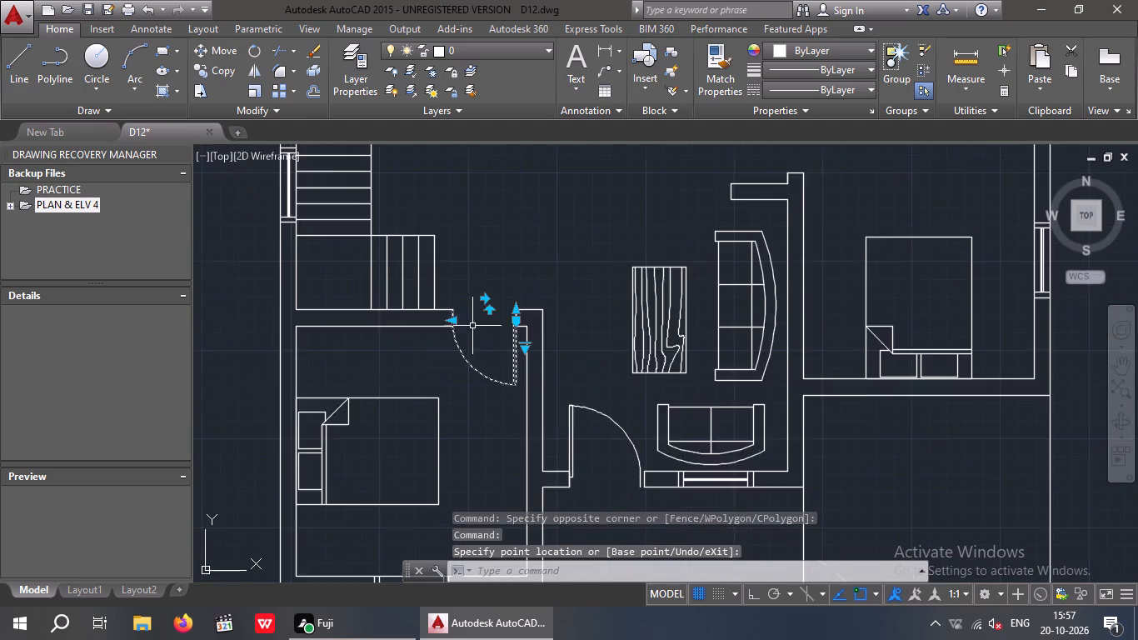
pyautogui.moveTo(477, 349); pyautogui.dragTo(477, 415, button='middle')
pyautogui.press('Escape')
# Shrink the upper room door's width so its free side meets the wall end above the stairs.
pyautogui.moveTo(520, 315); pyautogui.dragTo(488, 453, button='middle')
pyautogui.scroll(-1, 500, 425)
pyautogui.scroll(3, 478, 283)
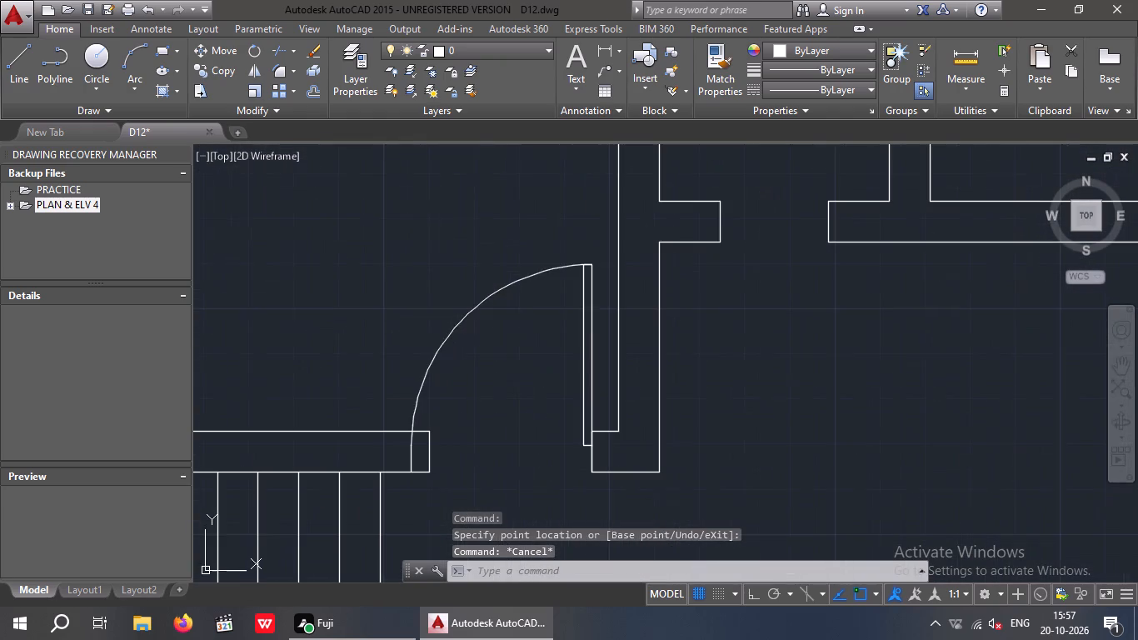
pyautogui.moveTo(495, 348); pyautogui.dragTo(462, 343)
pyautogui.click(440, 312)
pyautogui.click(412, 447)
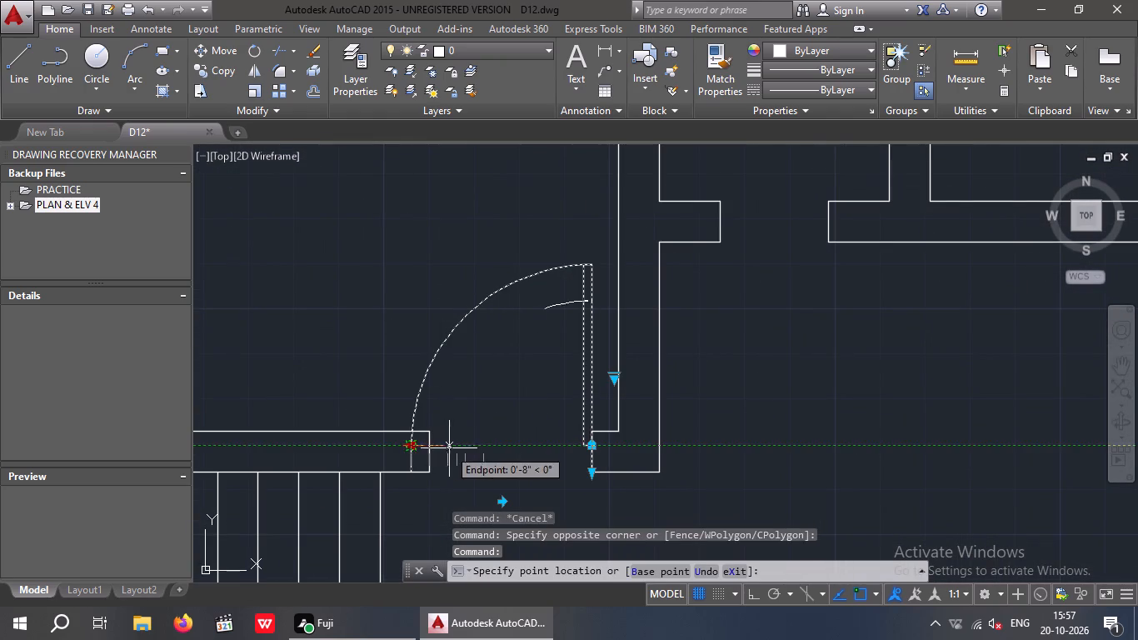
pyautogui.click(431, 449)
pyautogui.press('Escape')
# Copy the upper room's door by its lower hinge-side end to the outer wall corner of the neighbouring toilet's opening.
pyautogui.scroll(-2, 487, 408)
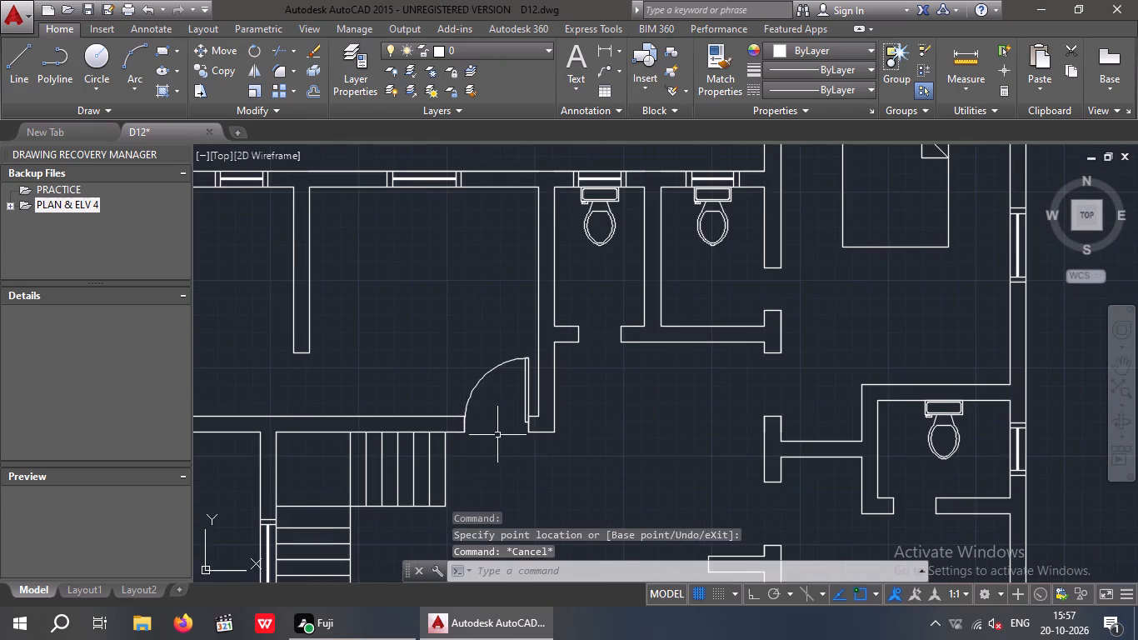
pyautogui.moveTo(497, 434); pyautogui.dragTo(475, 350, button='middle')
pyautogui.scroll(-2, 472, 353)
pyautogui.moveTo(504, 408); pyautogui.dragTo(482, 352, button='middle')
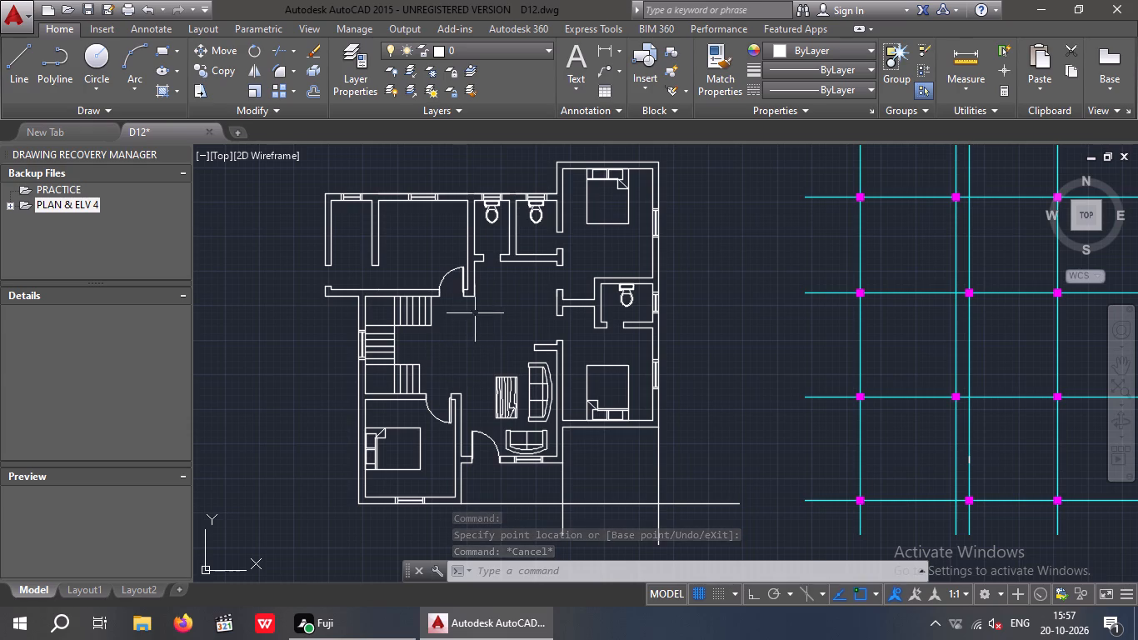
pyautogui.scroll(3, 456, 277)
pyautogui.moveTo(447, 303); pyautogui.dragTo(429, 290)
pyautogui.click(399, 244)
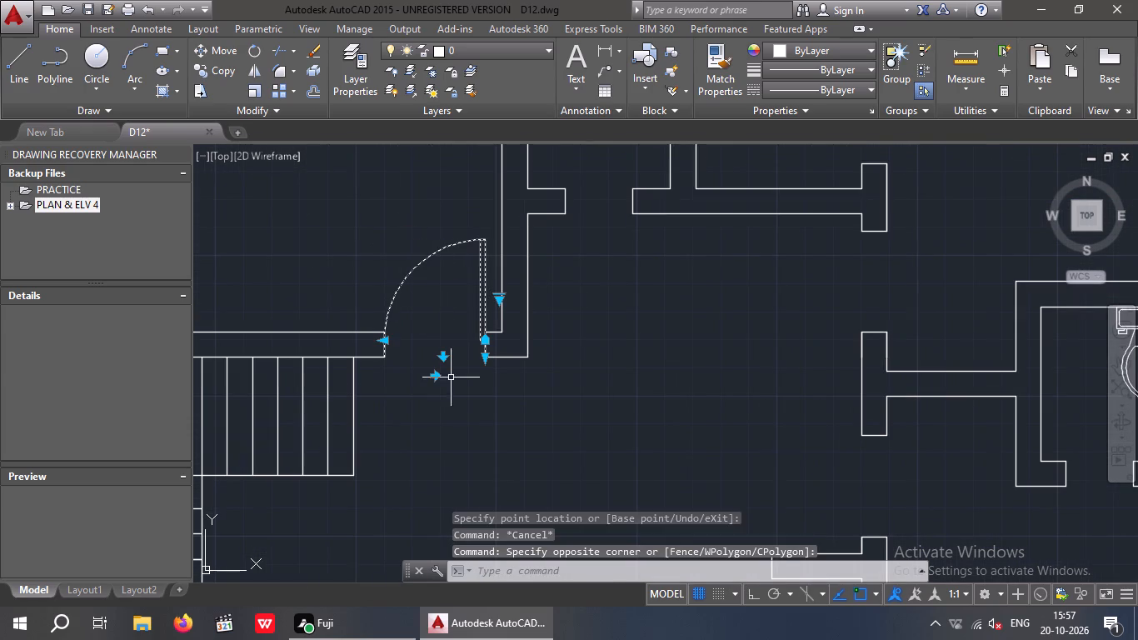
pyautogui.click(217, 69)
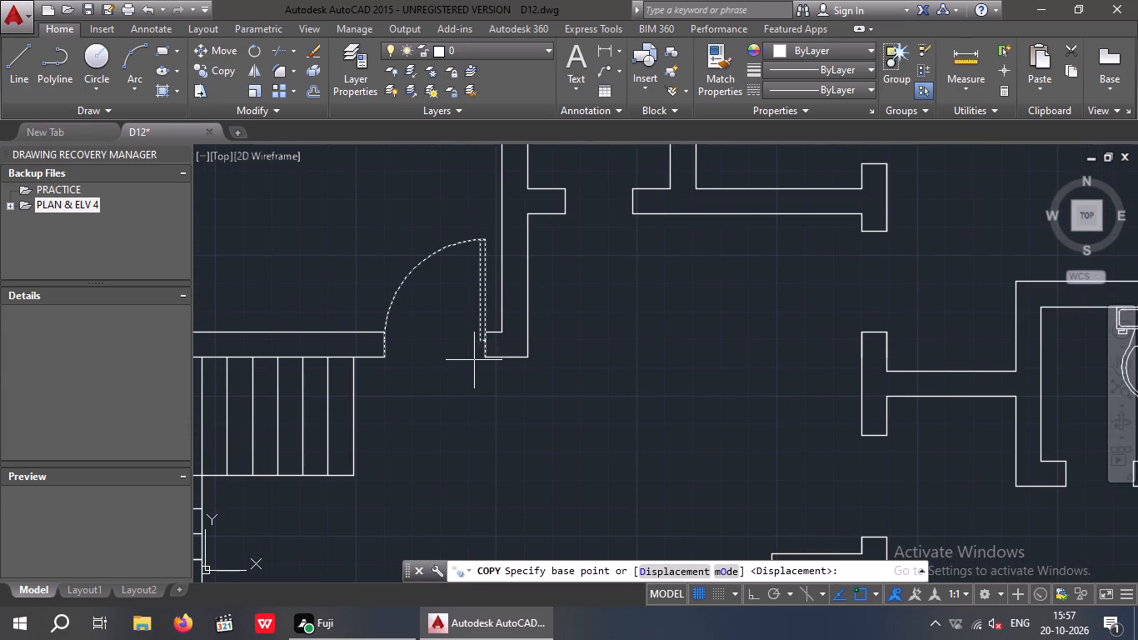
pyautogui.click(484, 359)
pyautogui.moveTo(618, 350); pyautogui.dragTo(571, 470, button='middle')
pyautogui.scroll(2, 592, 323)
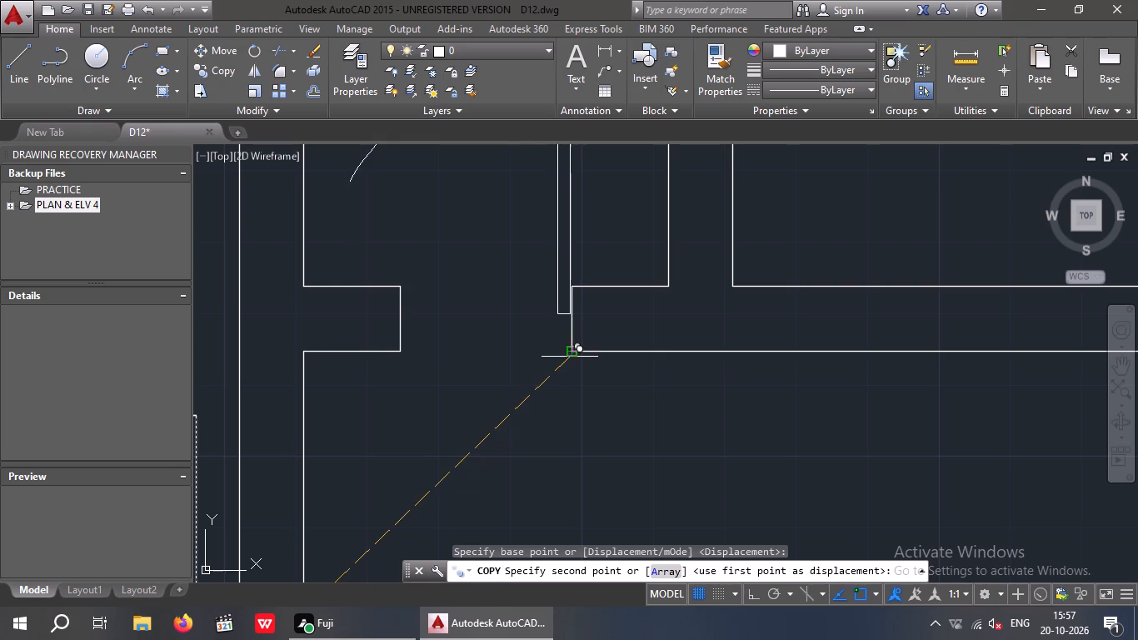
pyautogui.scroll(-3, 567, 360)
pyautogui.scroll(4, 565, 379)
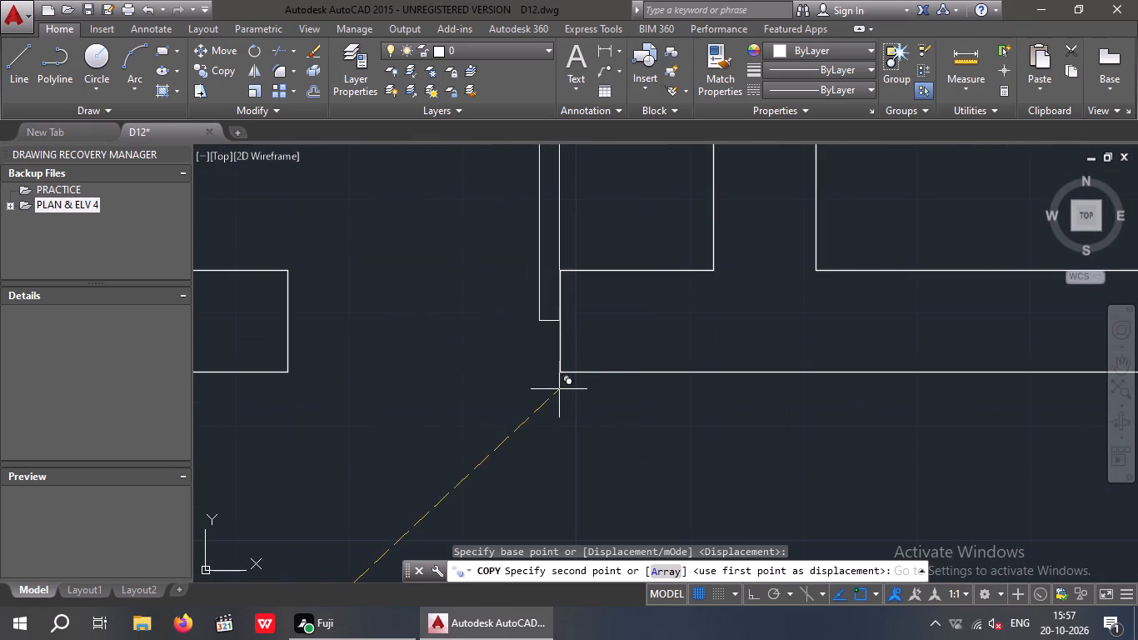
pyautogui.click(560, 370)
pyautogui.press('Escape')
# Shrink the toilet door's width so its free side meets the end of the short wall stub.
pyautogui.moveTo(498, 398); pyautogui.dragTo(543, 512, button='middle')
pyautogui.scroll(-2, 522, 459)
pyautogui.moveTo(482, 391); pyautogui.dragTo(441, 369)
pyautogui.click(412, 318)
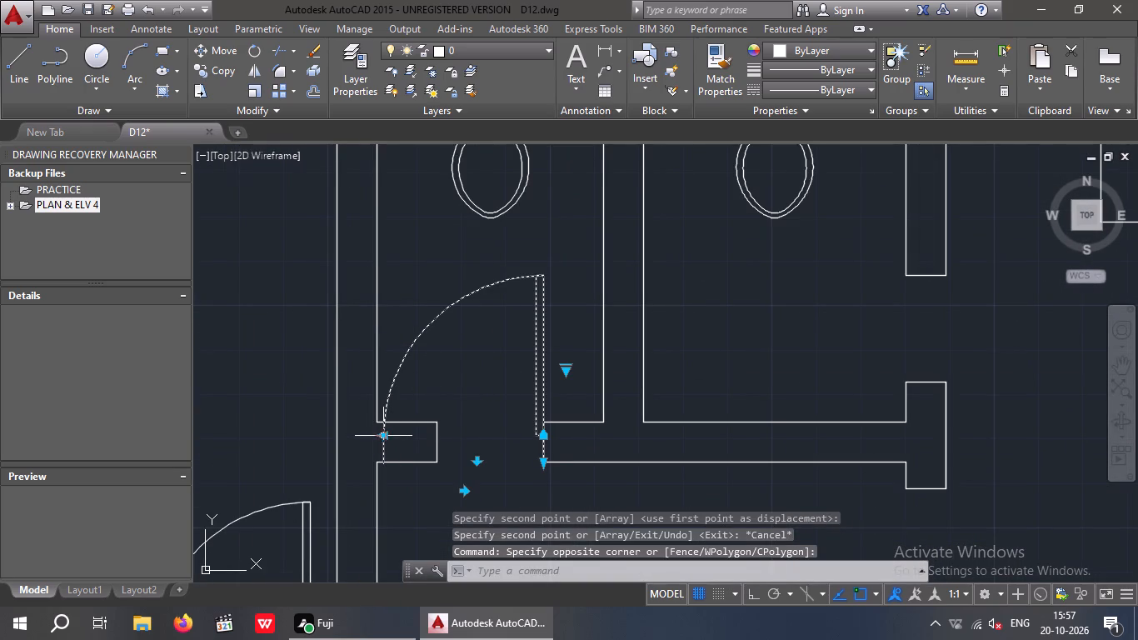
pyautogui.moveTo(380, 436); pyautogui.dragTo(396, 437)
pyautogui.click(434, 436)
pyautogui.press('Escape')
# Copy the fitted toilet door by its lower hinge-side end to just below the opening of the toilet between the two east bedrooms.
pyautogui.scroll(-3, 467, 376)
pyautogui.moveTo(486, 409); pyautogui.dragTo(473, 356, button='middle')
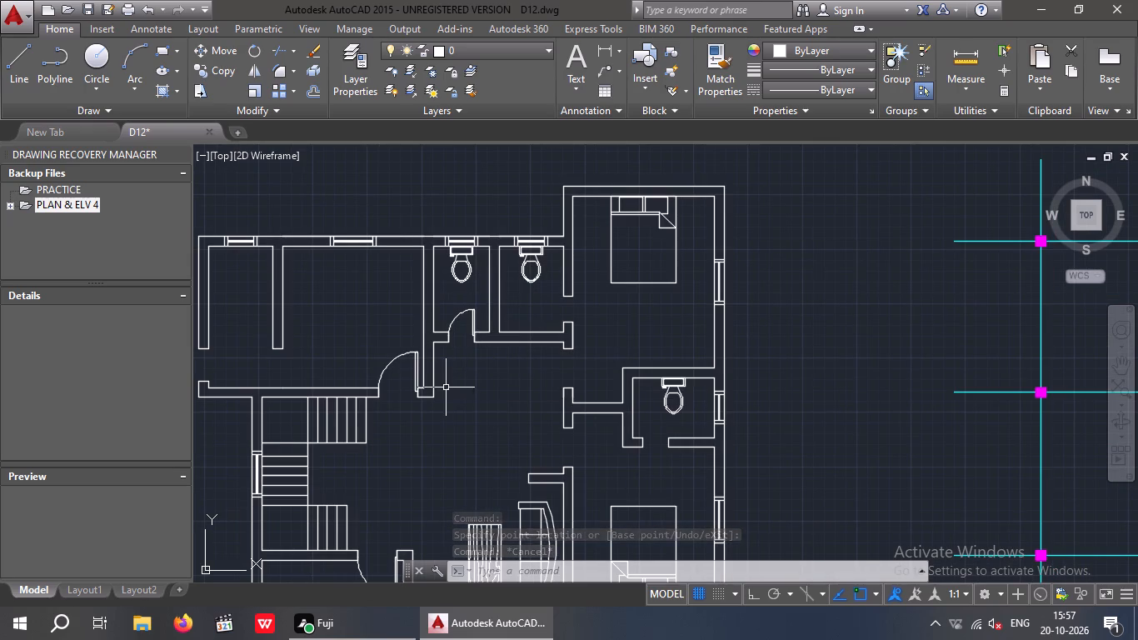
pyautogui.scroll(2, 458, 349)
pyautogui.moveTo(498, 252); pyautogui.dragTo(468, 282)
pyautogui.click(461, 288)
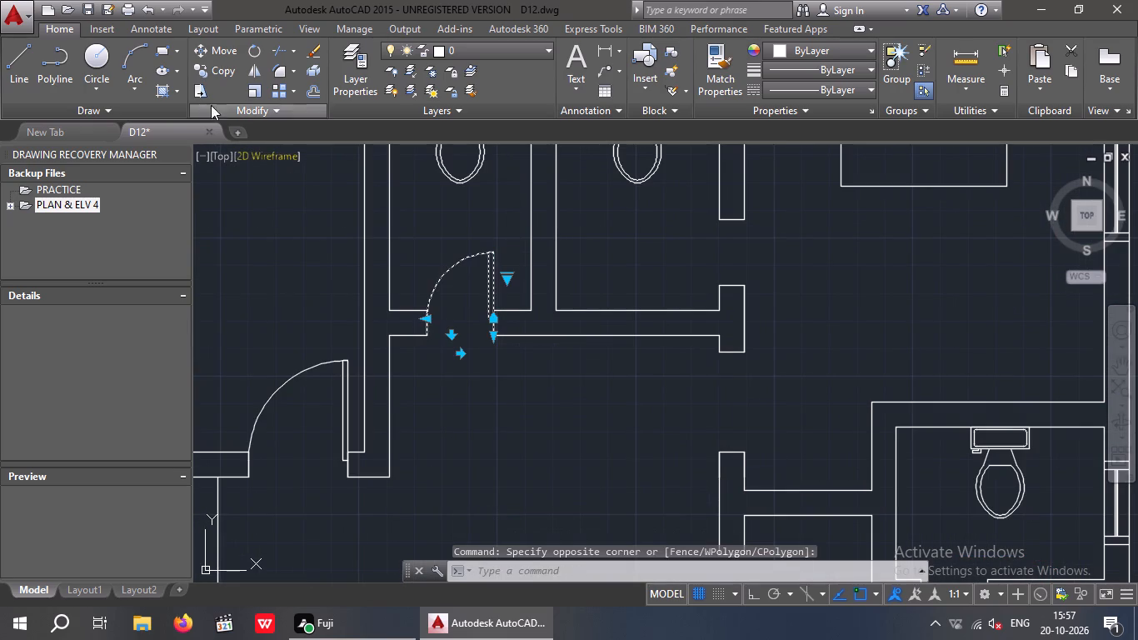
pyautogui.click(212, 70)
pyautogui.click(492, 335)
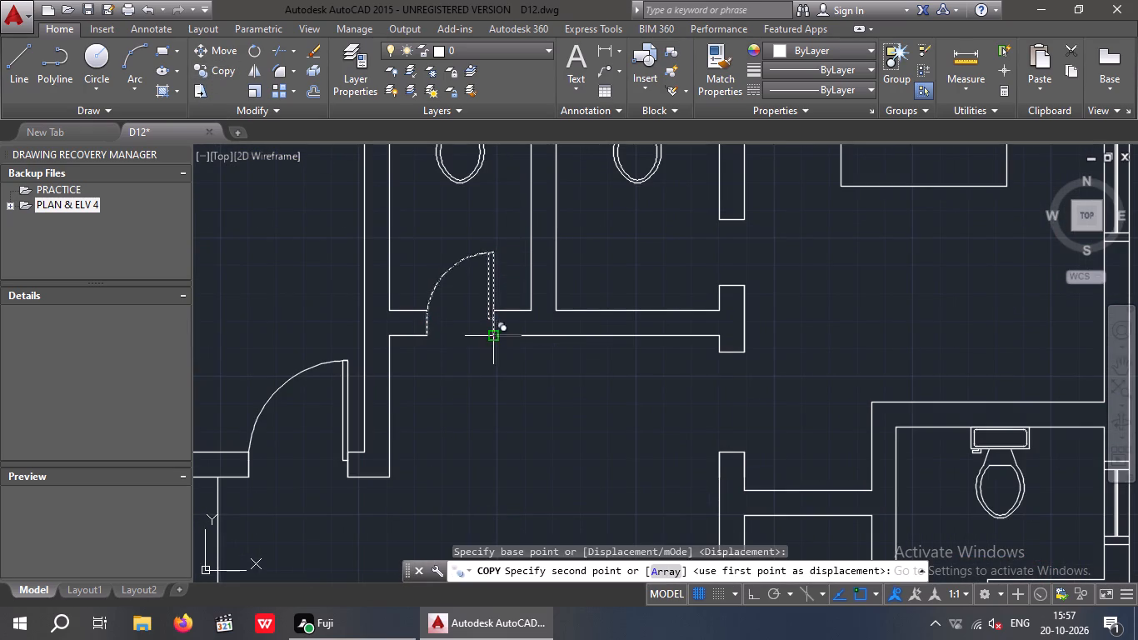
pyautogui.scroll(-3, 482, 342)
pyautogui.scroll(6, 586, 415)
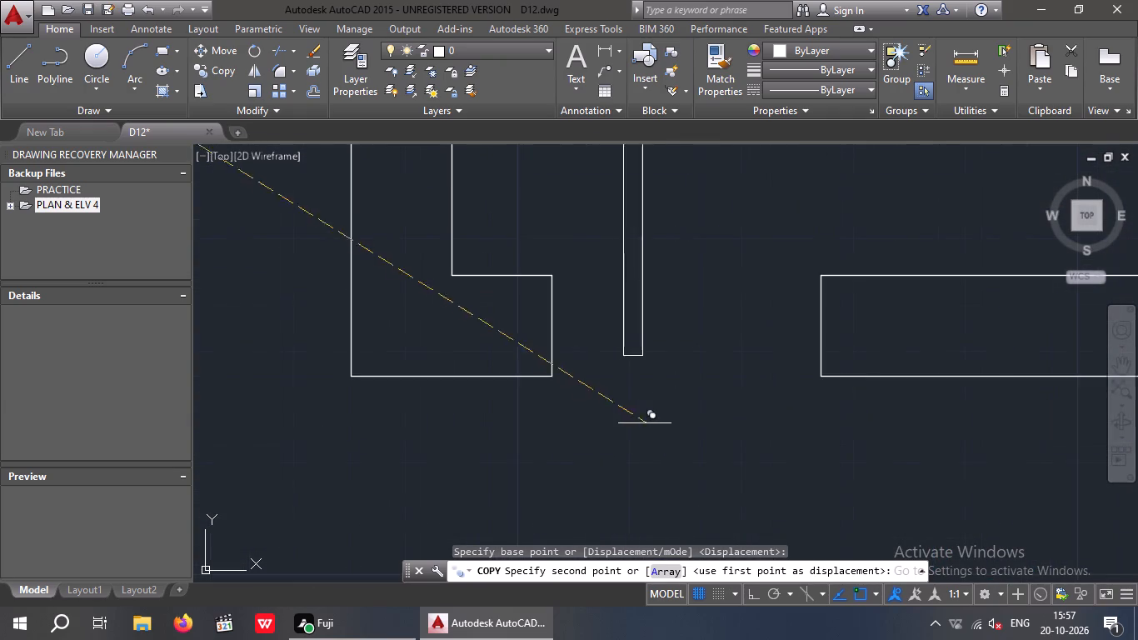
pyautogui.scroll(-2, 656, 422)
pyautogui.click(701, 487)
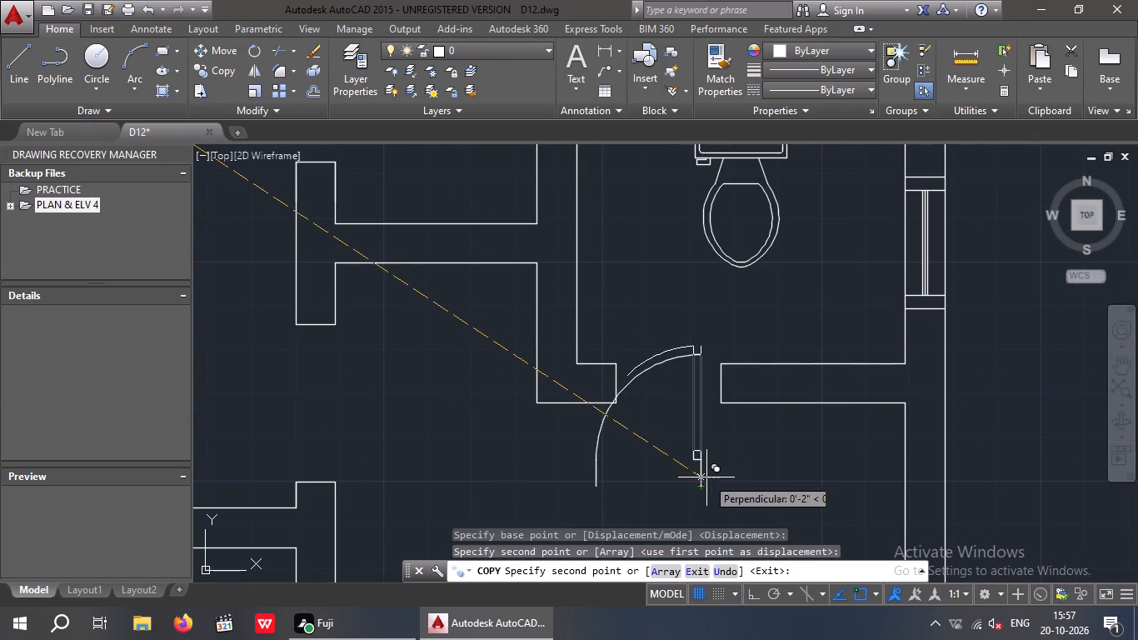
pyautogui.press('Escape')
# Flip the copied door horizontally and move it by its lower hinge-side end to the lower wall corner of the east toilet's opening.
pyautogui.moveTo(711, 445); pyautogui.dragTo(678, 459)
pyautogui.click(678, 459)
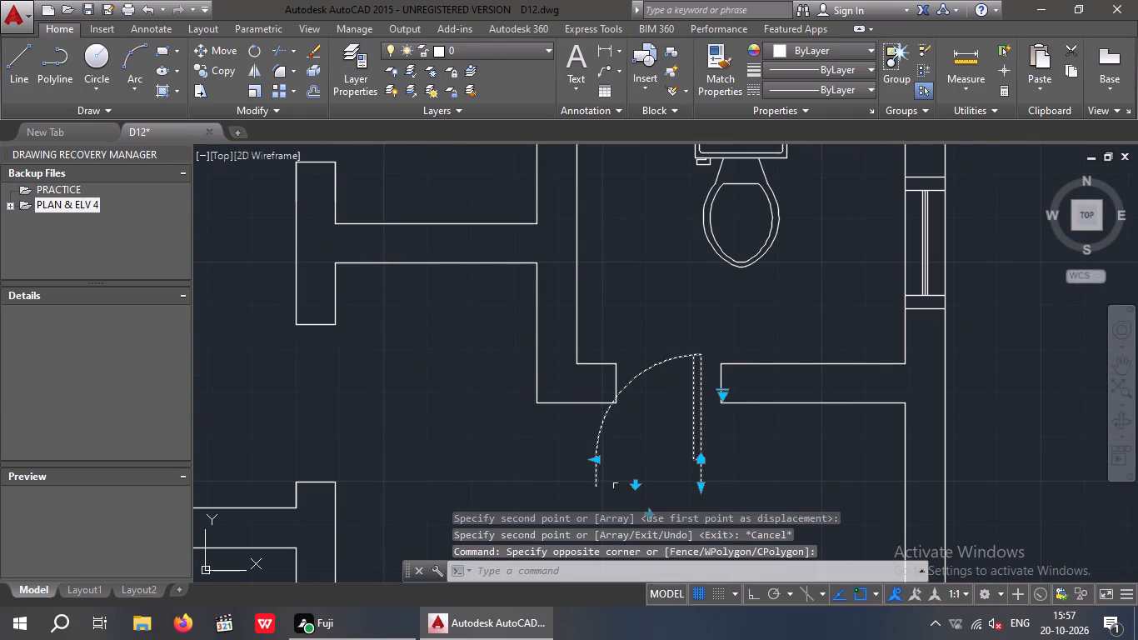
pyautogui.moveTo(639, 437); pyautogui.dragTo(645, 351, button='middle')
pyautogui.click(656, 428)
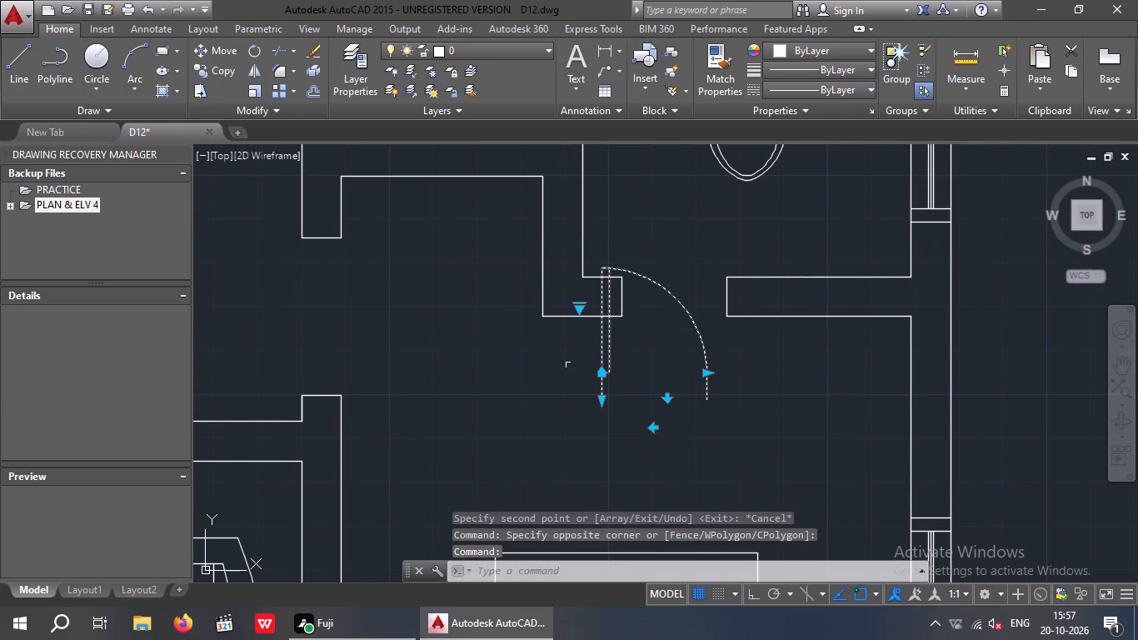
pyautogui.click(218, 49)
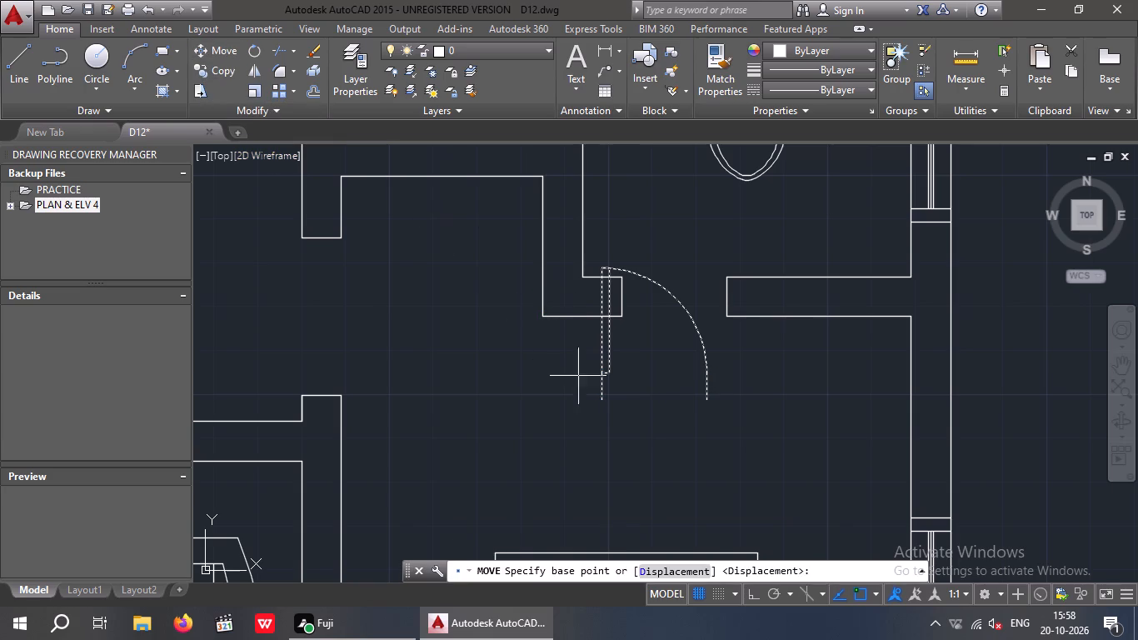
pyautogui.click(601, 402)
pyautogui.click(621, 315)
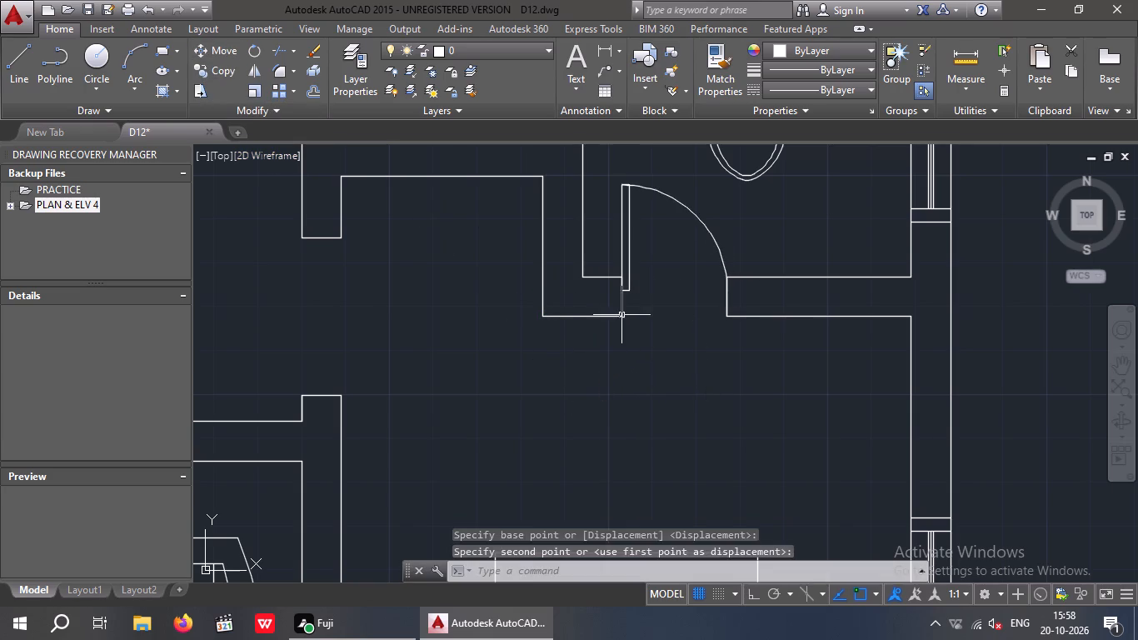
pyautogui.press('Escape')
# Copy the lower west bedroom's door by its upper hinge-side end into the open hall space beside the stairs.
pyautogui.scroll(-3, 626, 341)
pyautogui.moveTo(620, 361); pyautogui.dragTo(678, 353, button='middle')
pyautogui.scroll(-1, 680, 352)
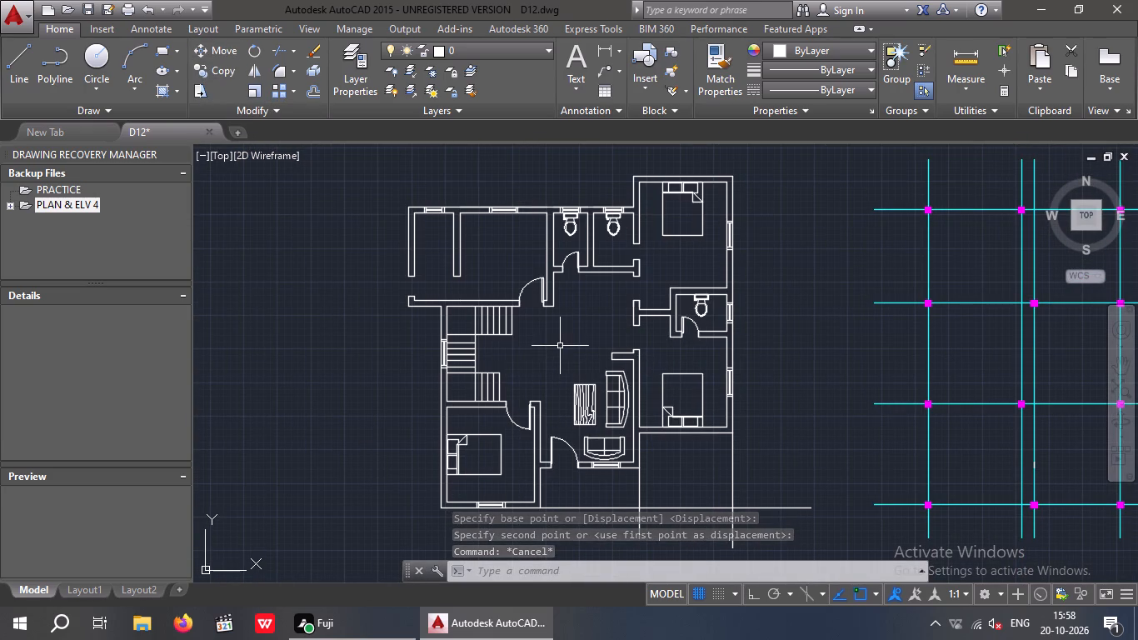
pyautogui.moveTo(587, 332); pyautogui.dragTo(595, 287, button='middle')
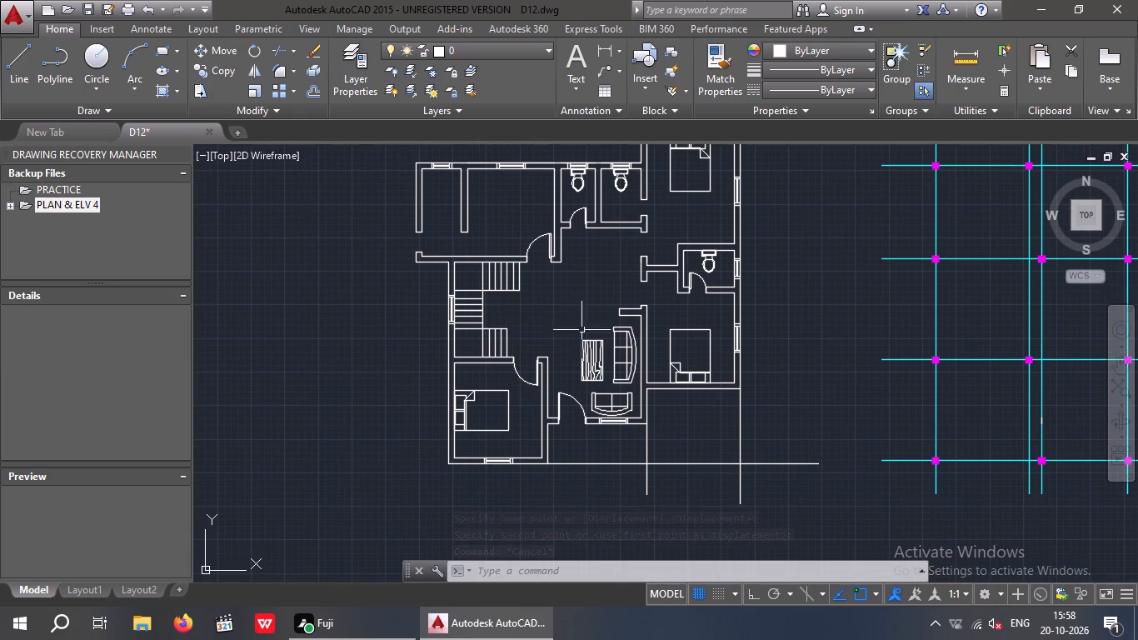
pyautogui.moveTo(514, 487); pyautogui.dragTo(518, 396, button='middle')
pyautogui.moveTo(518, 397); pyautogui.dragTo(537, 455, button='middle')
pyautogui.scroll(4, 555, 317)
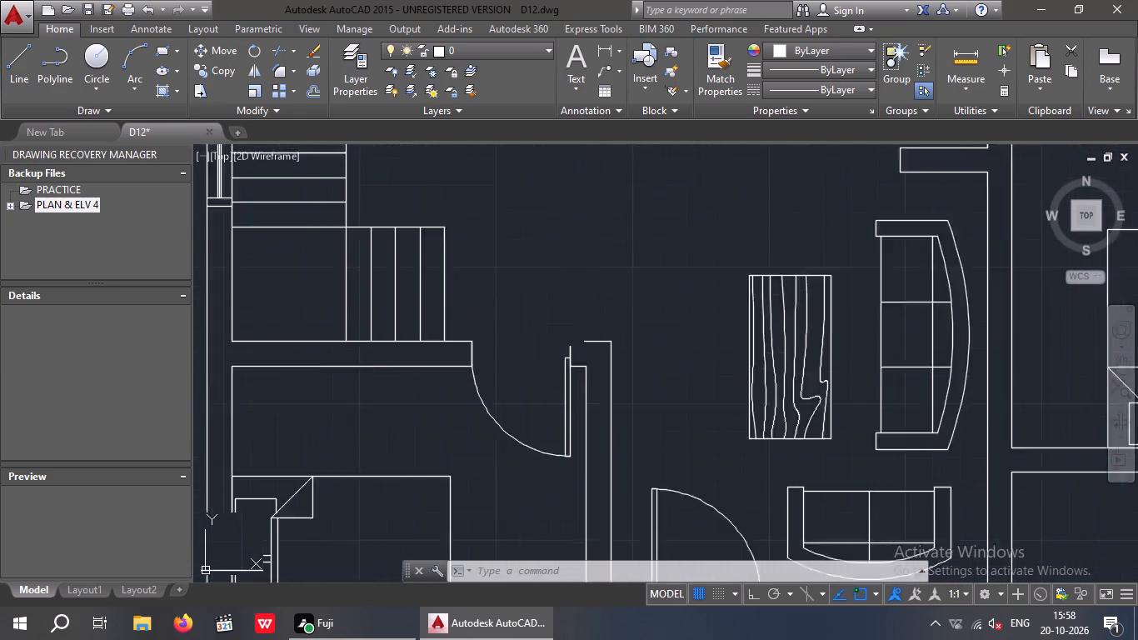
pyautogui.moveTo(511, 432); pyautogui.dragTo(435, 502)
pyautogui.doubleClick(431, 494)
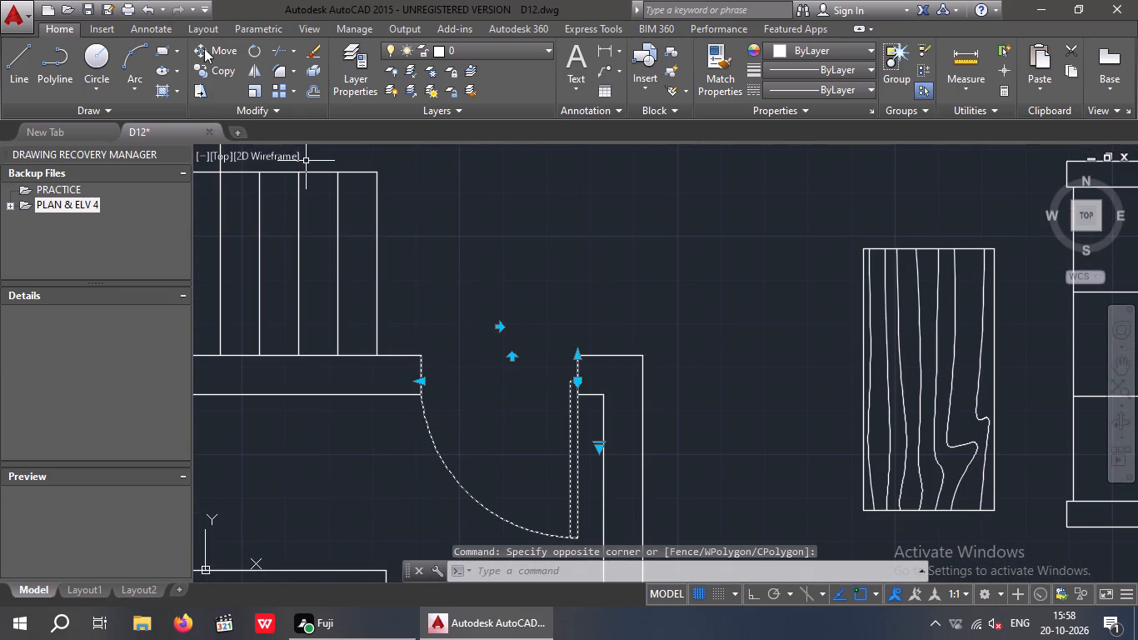
pyautogui.click(222, 68)
pyautogui.click(581, 355)
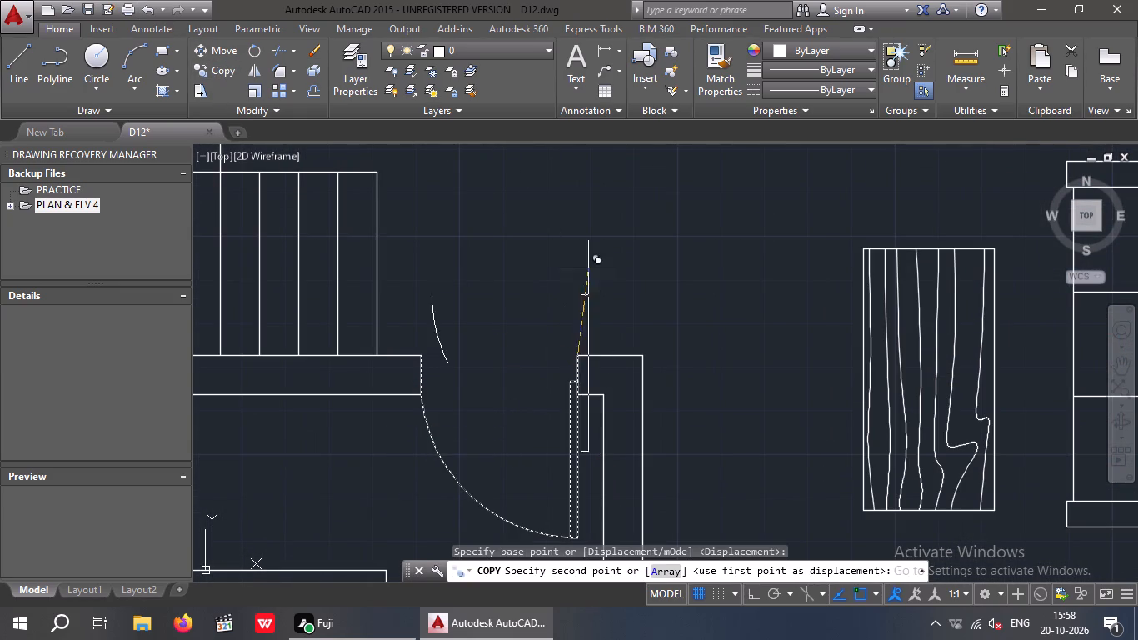
pyautogui.moveTo(589, 254); pyautogui.dragTo(567, 432, button='middle')
pyautogui.scroll(-1, 589, 254)
pyautogui.click(704, 214)
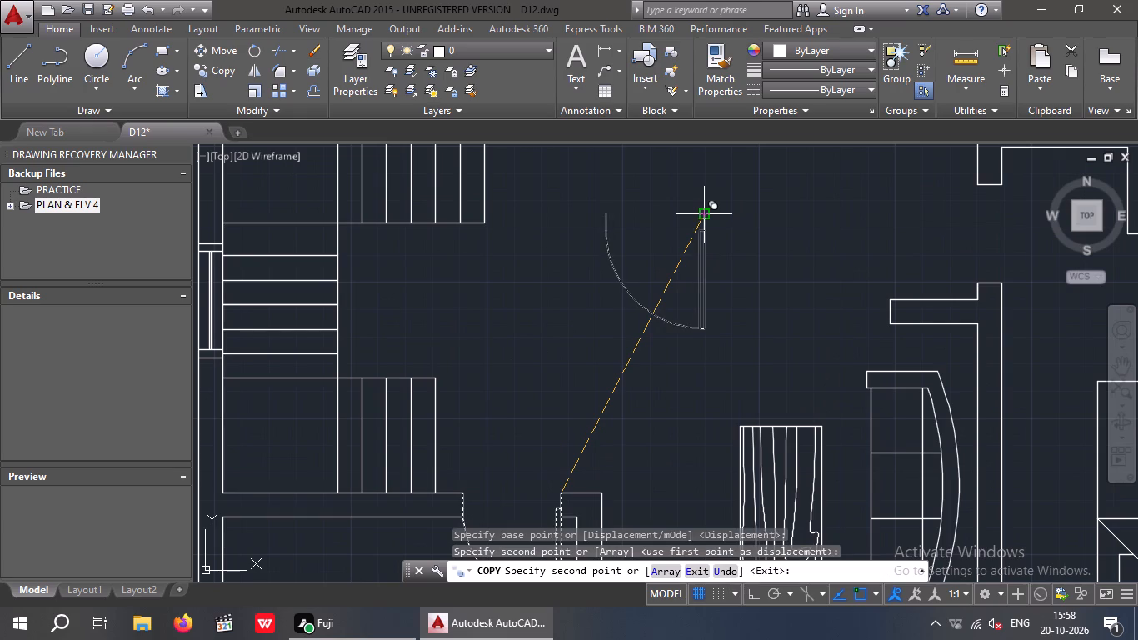
pyautogui.press('Escape')
# With ortho on, rotate the copied hall door 90° about the free end of its leaf.
pyautogui.moveTo(784, 208); pyautogui.dragTo(674, 376)
pyautogui.click(641, 375)
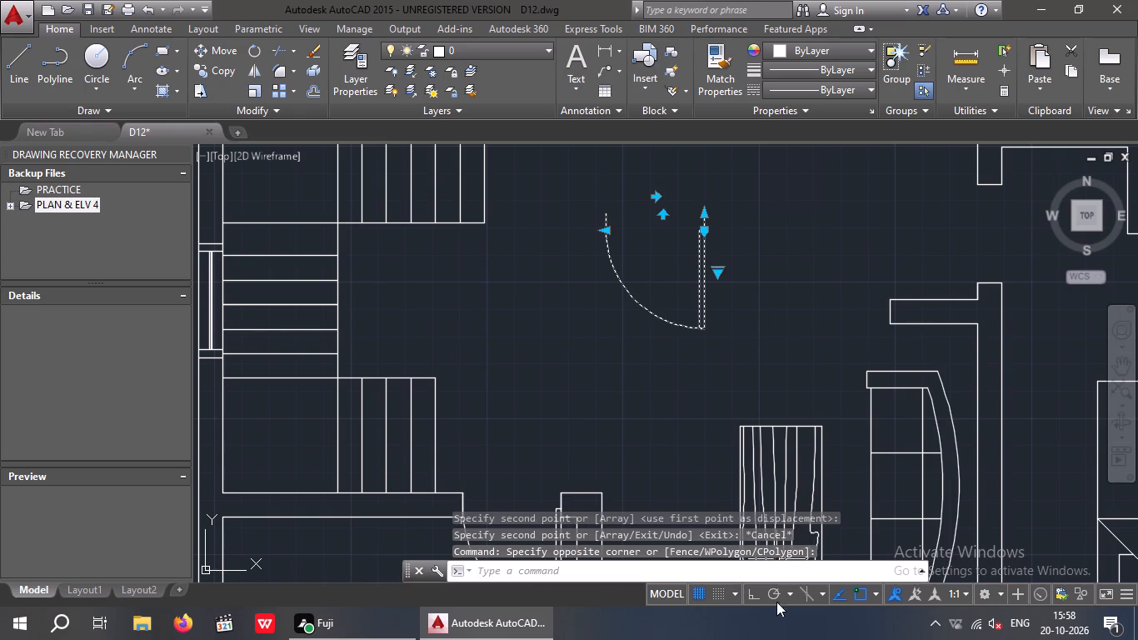
pyautogui.click(748, 595)
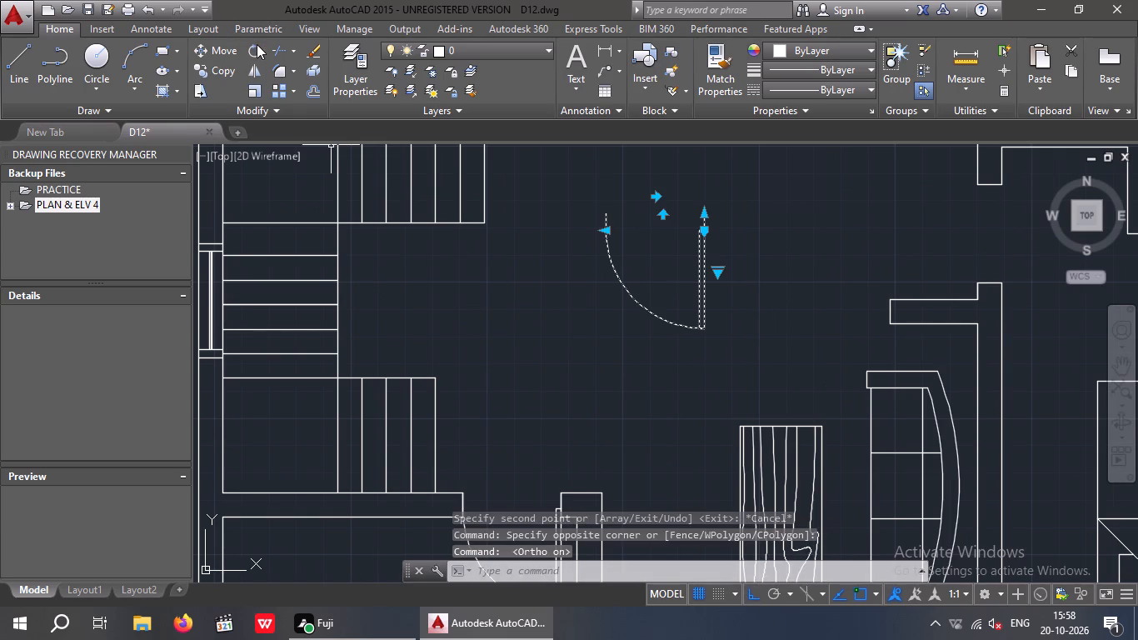
pyautogui.click(257, 44)
pyautogui.moveTo(706, 327); pyautogui.dragTo(717, 320)
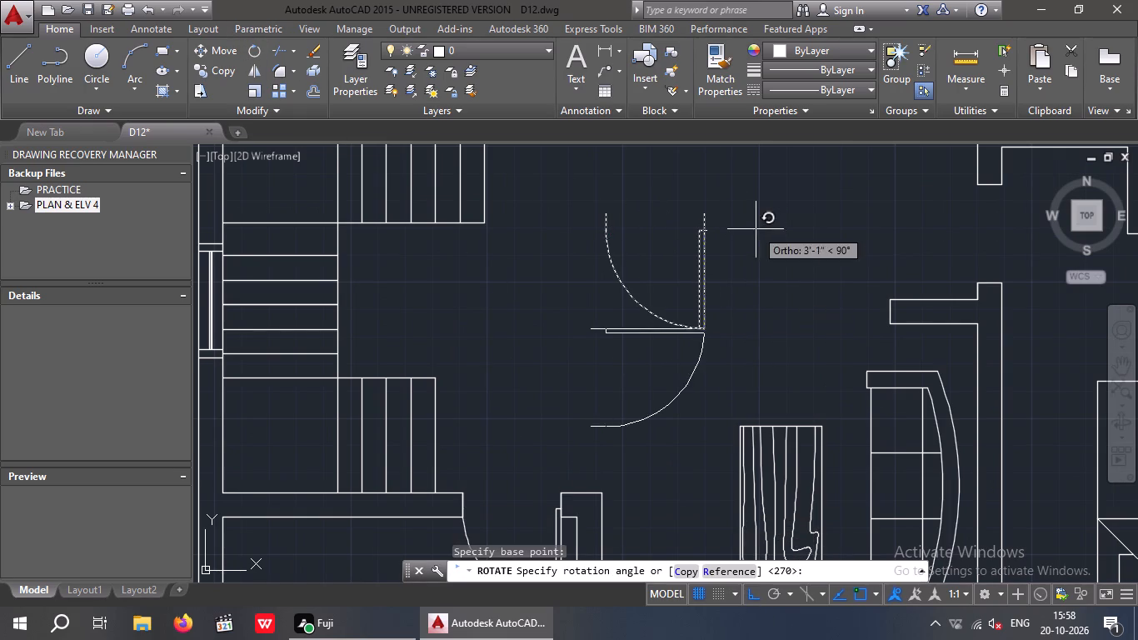
pyautogui.click(756, 229)
pyautogui.press('Escape')
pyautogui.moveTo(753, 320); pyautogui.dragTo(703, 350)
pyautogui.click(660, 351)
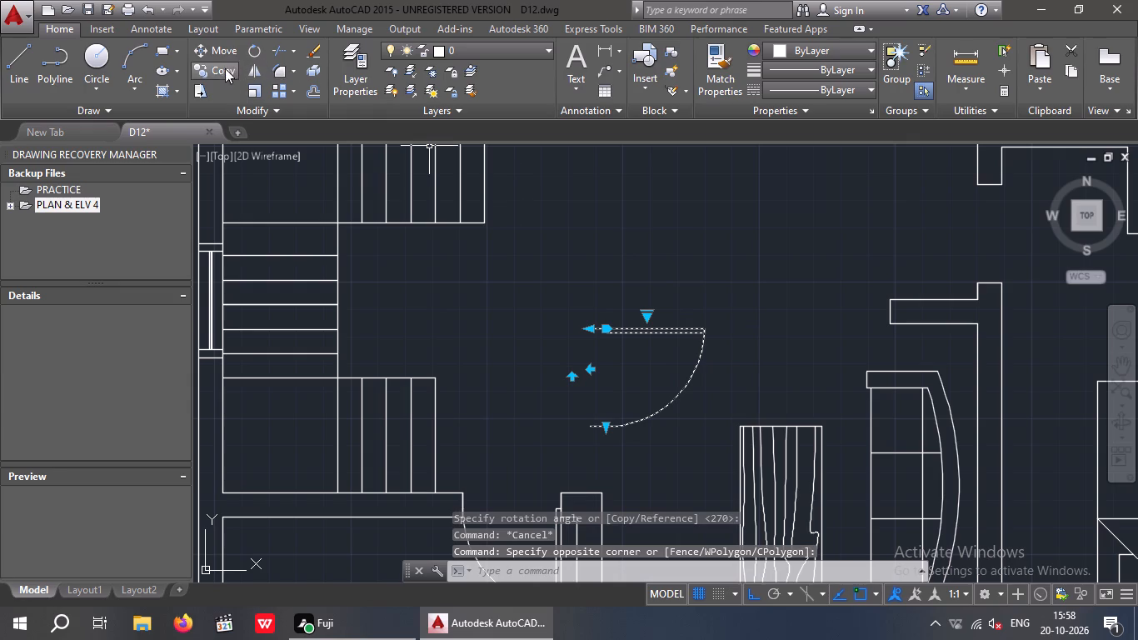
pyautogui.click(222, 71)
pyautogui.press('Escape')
# With ortho off, move the rotated door by its hinge-side end to the hall-side upper wall corner of the lower east bedroom's opening.
pyautogui.moveTo(787, 314); pyautogui.dragTo(715, 374)
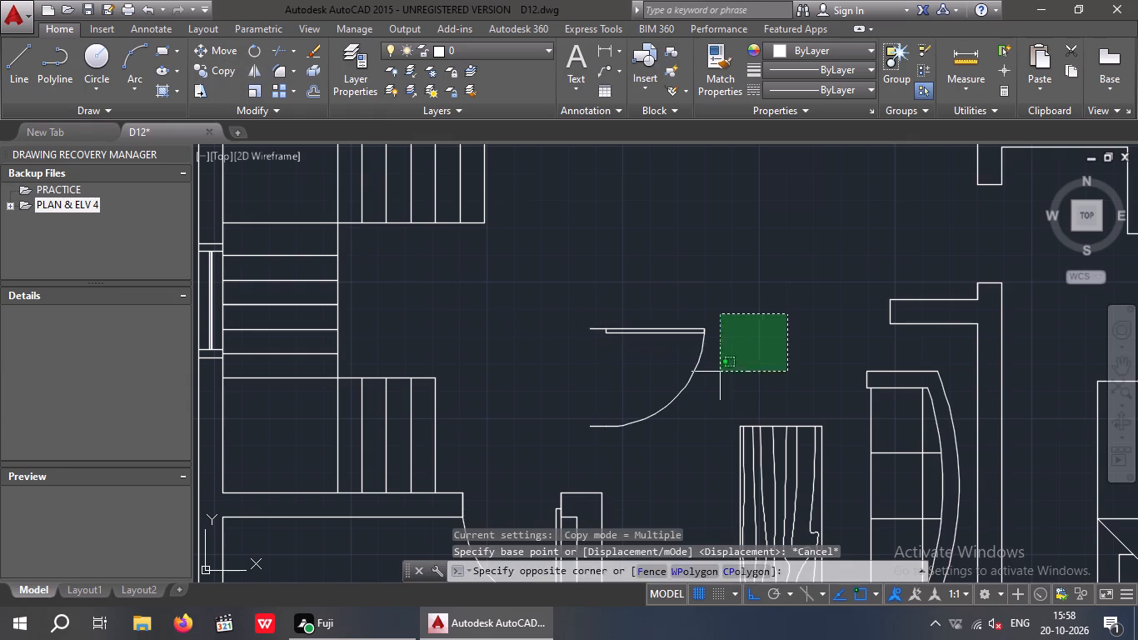
pyautogui.moveTo(715, 374); pyautogui.dragTo(705, 379)
pyautogui.click(677, 375)
pyautogui.click(220, 48)
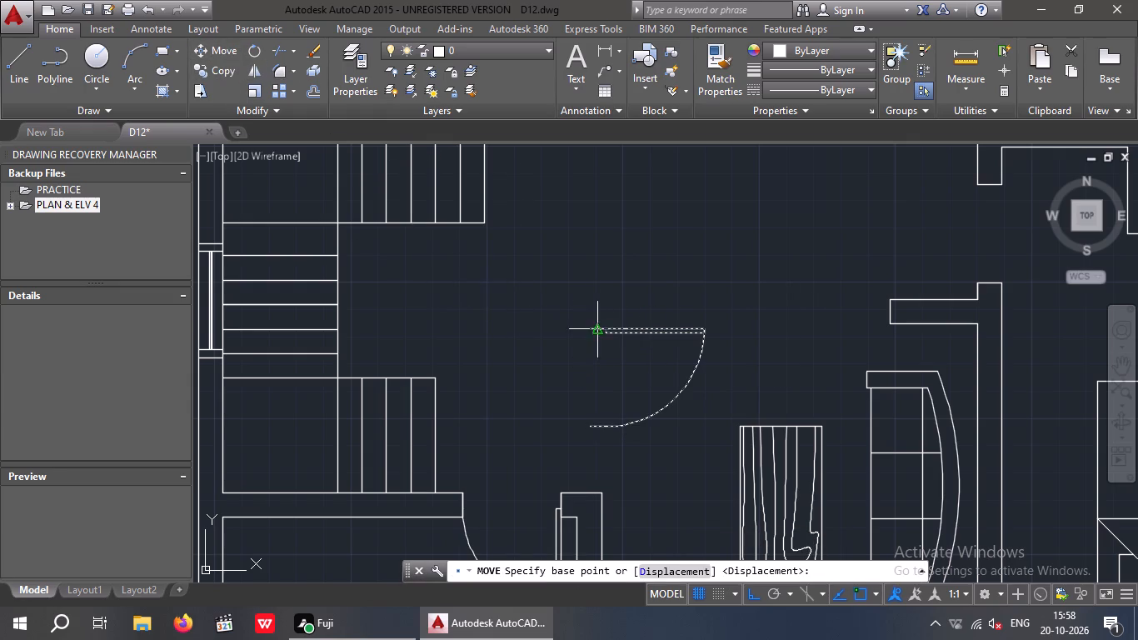
pyautogui.scroll(4, 586, 328)
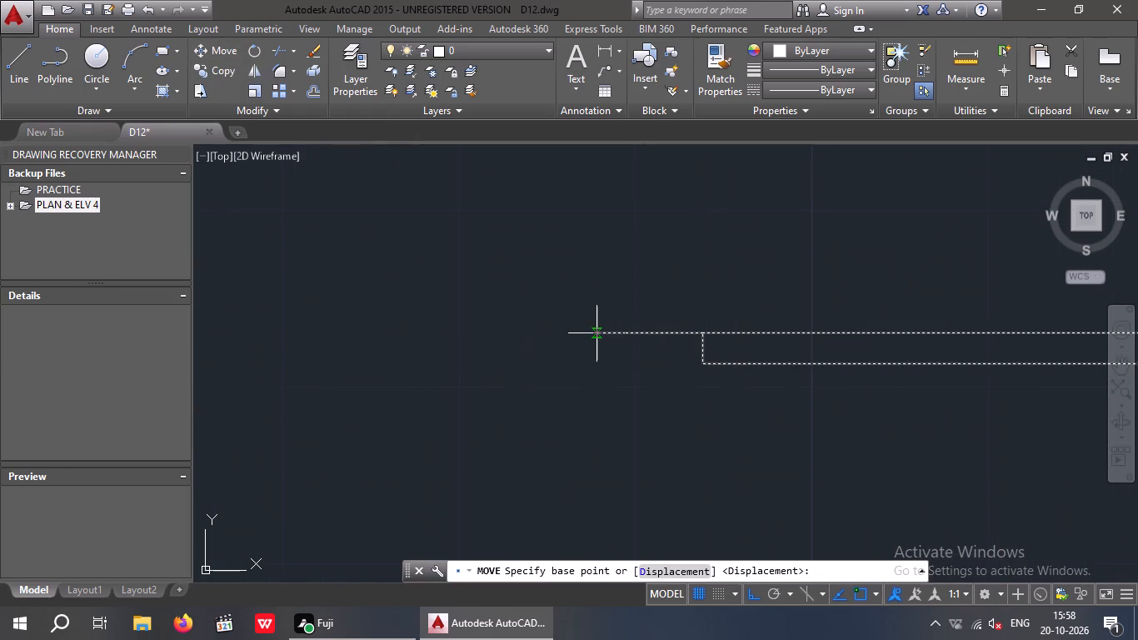
pyautogui.click(592, 336)
pyautogui.scroll(-6, 590, 280)
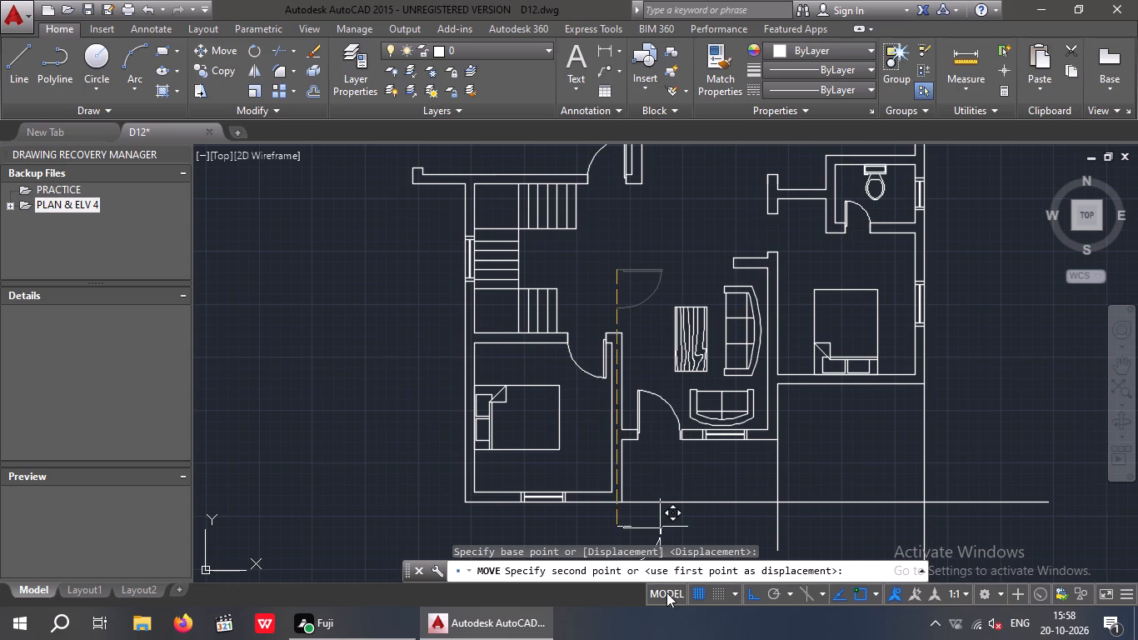
pyautogui.click(752, 592)
pyautogui.moveTo(768, 235); pyautogui.dragTo(746, 342, button='middle')
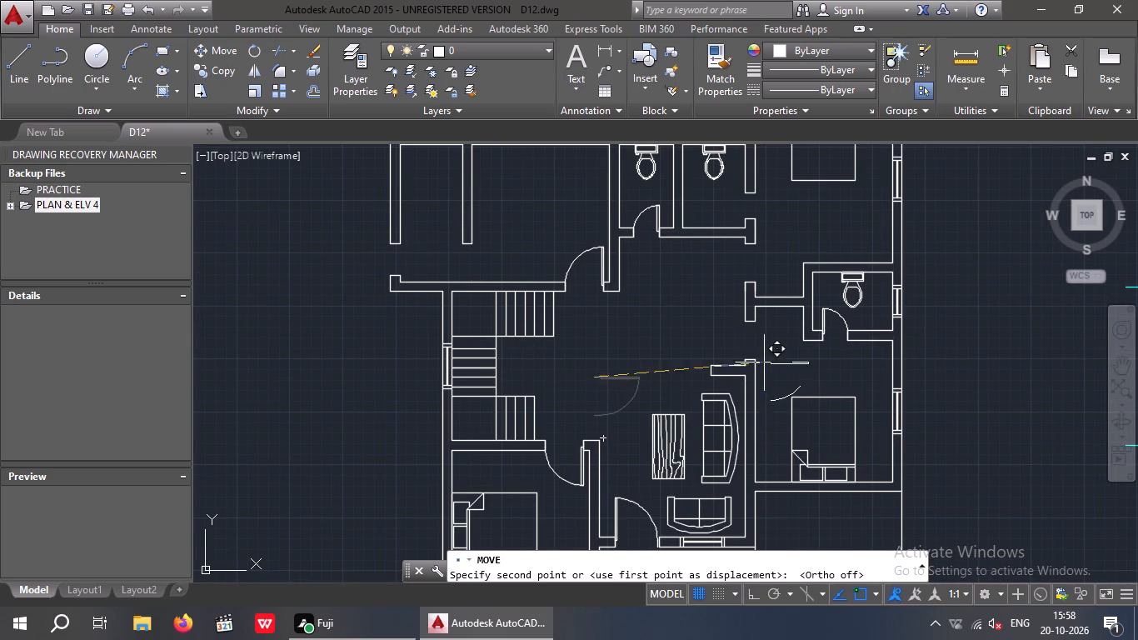
pyautogui.scroll(3, 756, 333)
pyautogui.click(701, 283)
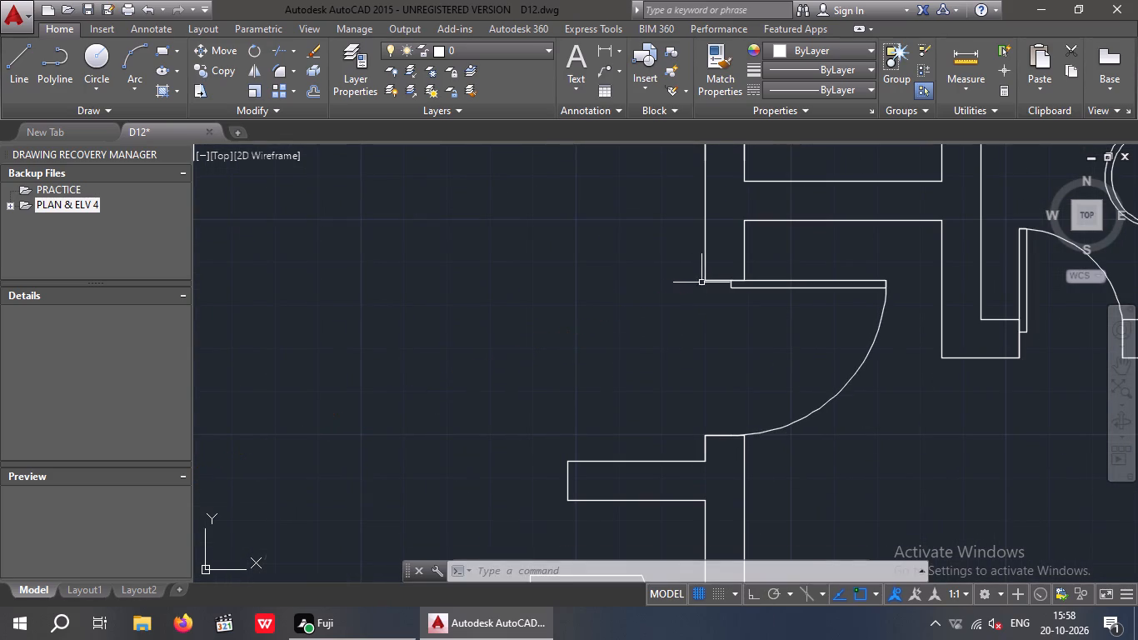
pyautogui.press('Escape')
# Copy the lower east bedroom's door by its hinge-side end to the hall-side upper wall corner of the upper east bedroom's opening.
pyautogui.click(843, 418)
pyautogui.click(824, 374)
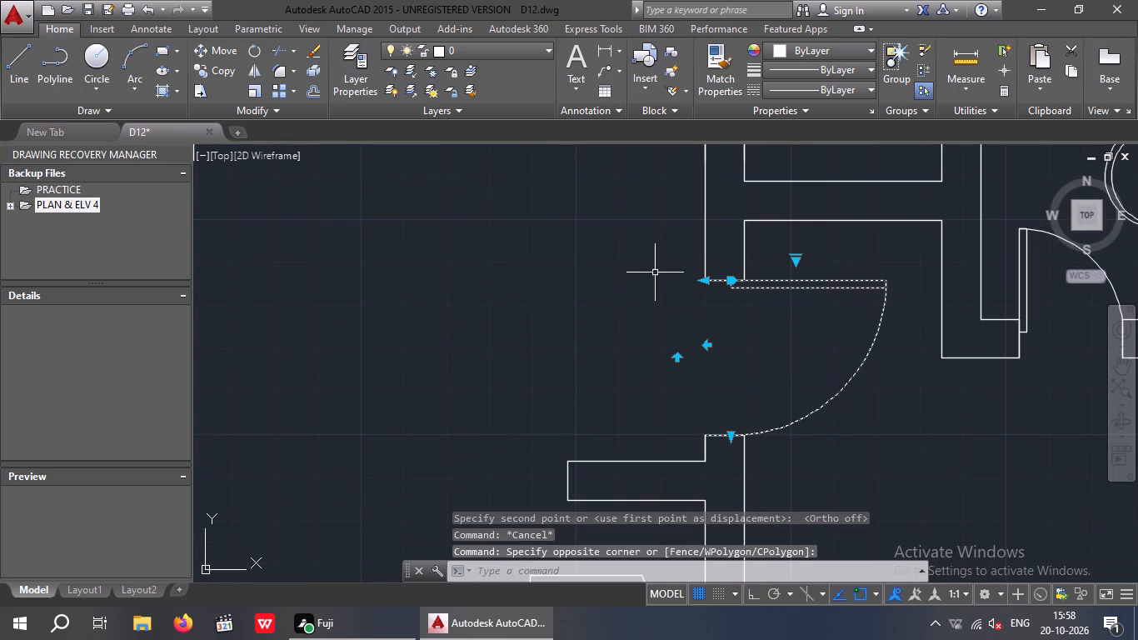
pyautogui.click(217, 68)
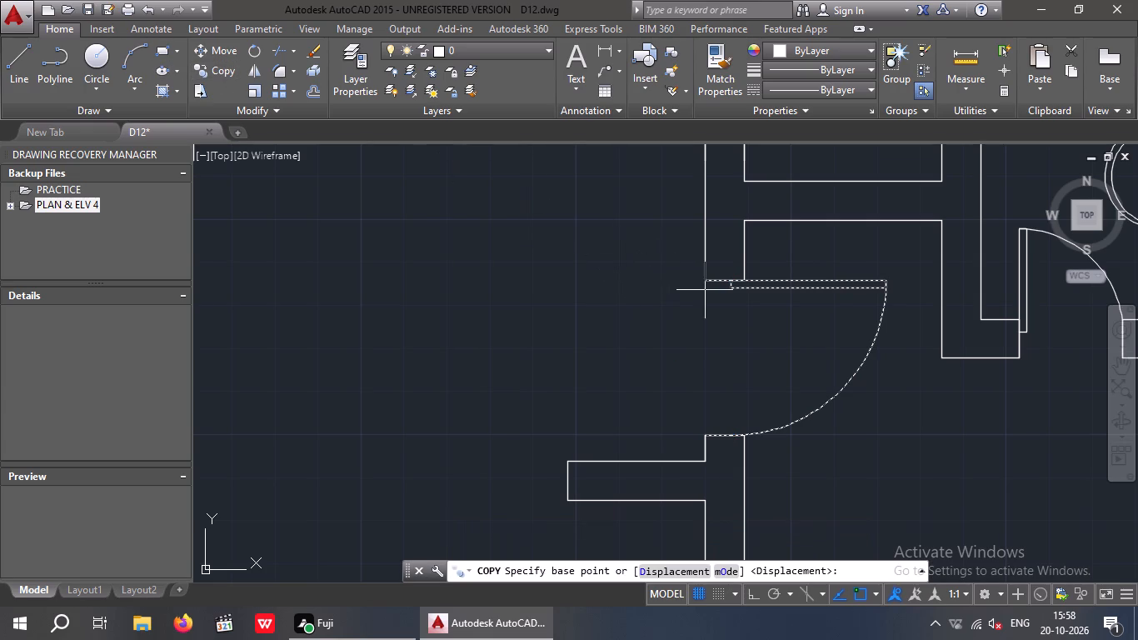
pyautogui.click(702, 281)
pyautogui.moveTo(591, 237); pyautogui.dragTo(580, 482, button='middle')
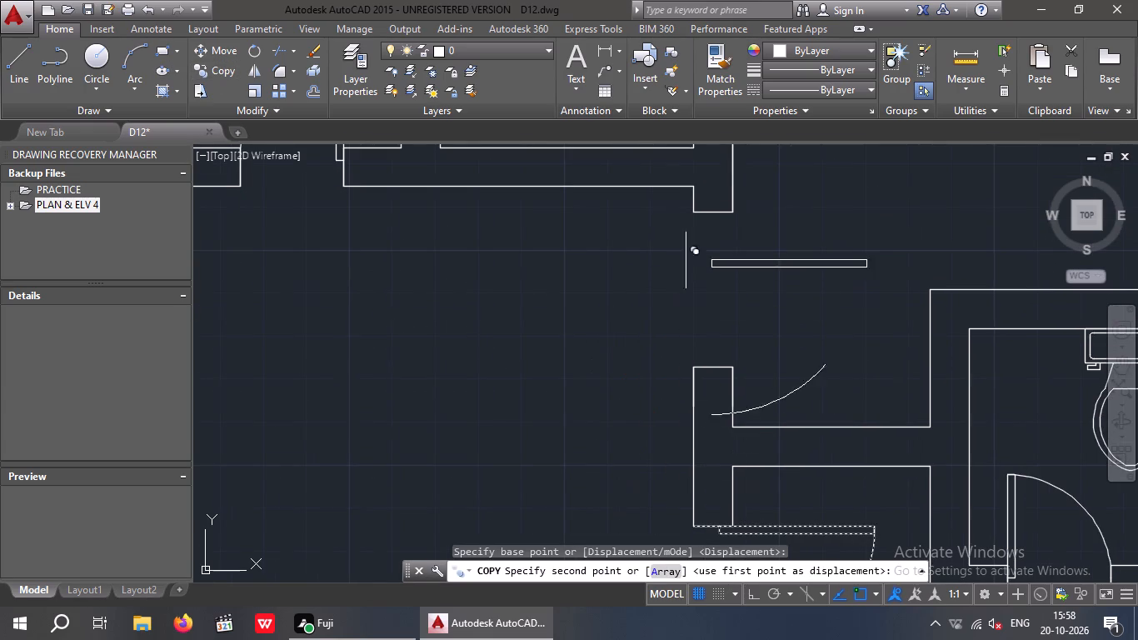
pyautogui.click(691, 216)
pyautogui.press('Escape')
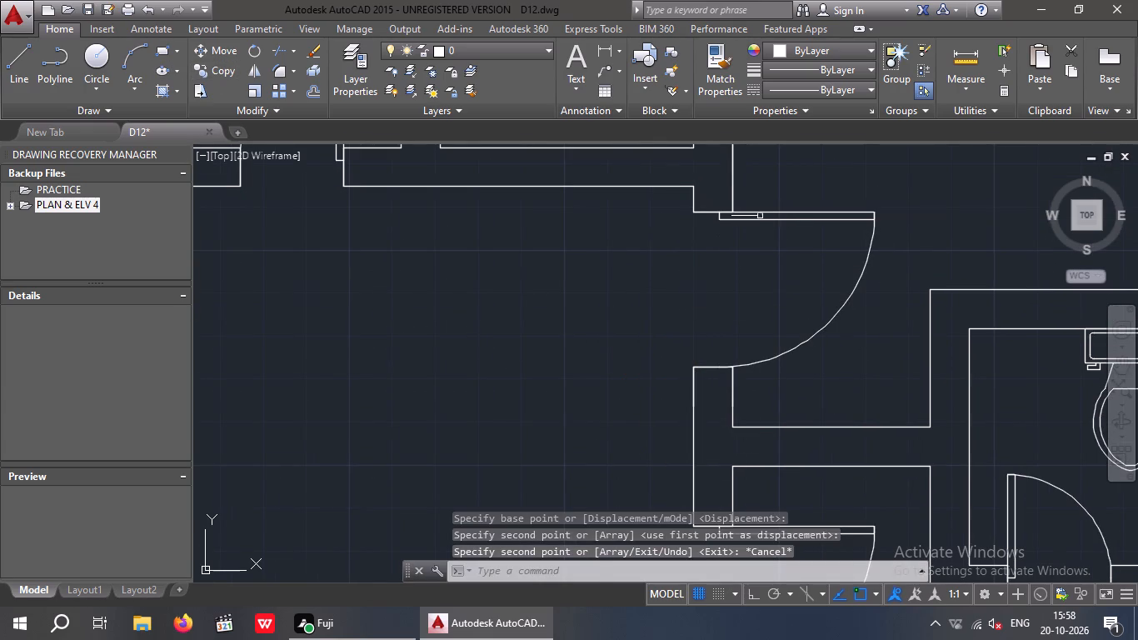
# Flip the upper east bedroom's door vertically so its hinge sits at the lower wall end of the opening.
pyautogui.click(760, 216)
pyautogui.press('Escape')
pyautogui.moveTo(774, 249); pyautogui.dragTo(765, 216)
pyautogui.click(765, 201)
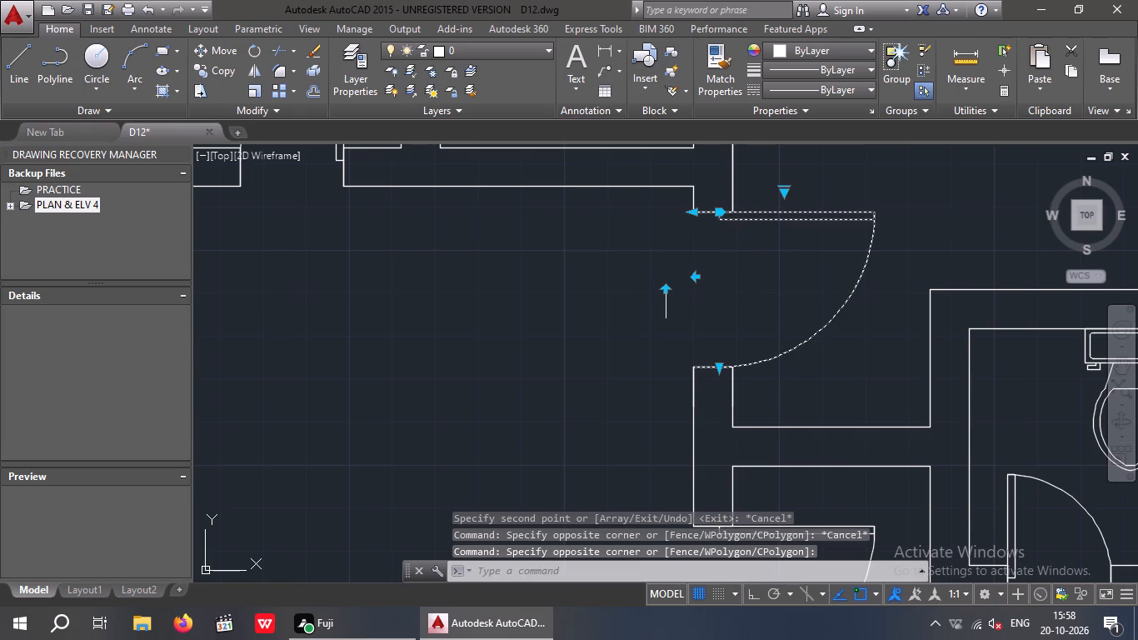
pyautogui.click(666, 289)
pyautogui.press('Escape')
# Copy the upper east bedroom's door by its hinge-side end to the outer lower wall corner of the west exterior wall's opening.
pyautogui.scroll(-3, 539, 275)
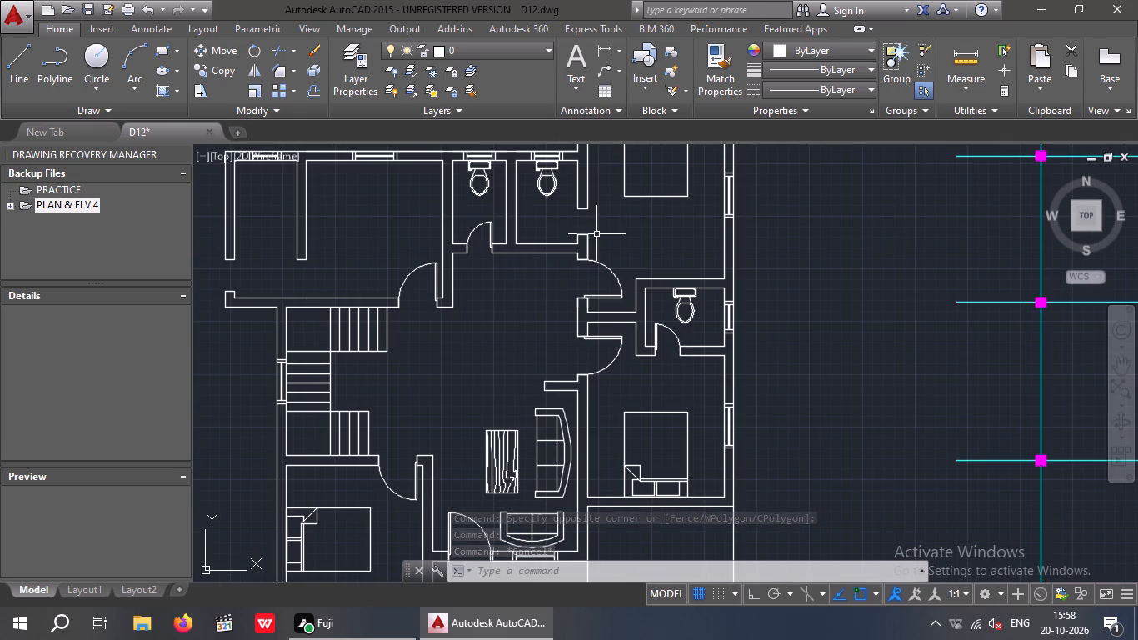
pyautogui.moveTo(619, 255); pyautogui.dragTo(604, 283)
pyautogui.click(603, 283)
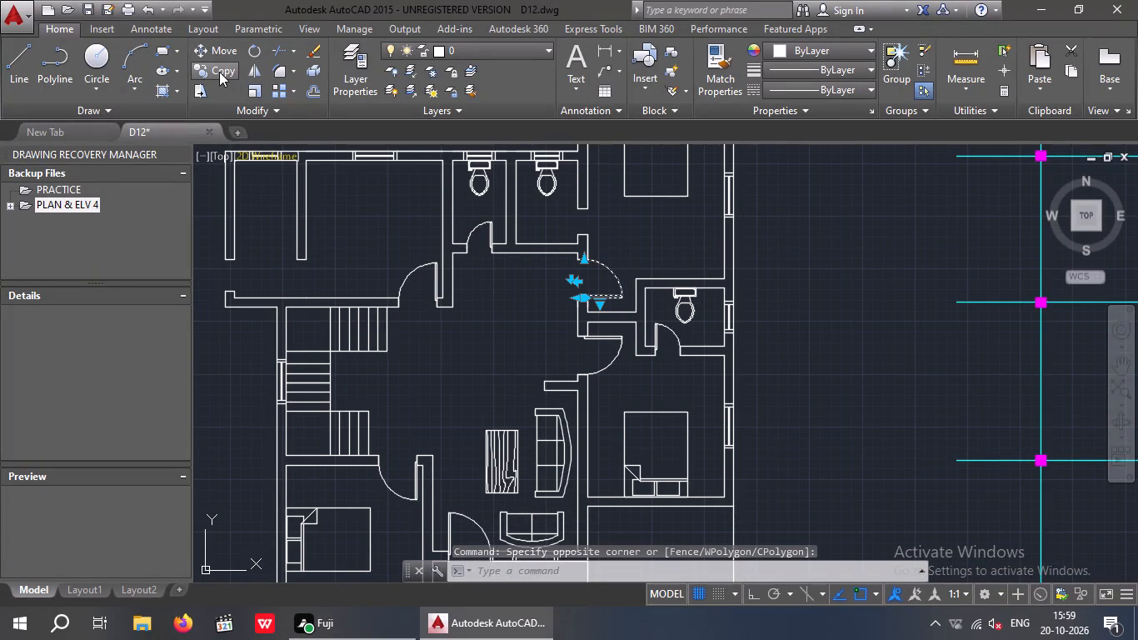
pyautogui.click(219, 72)
pyautogui.scroll(2, 549, 285)
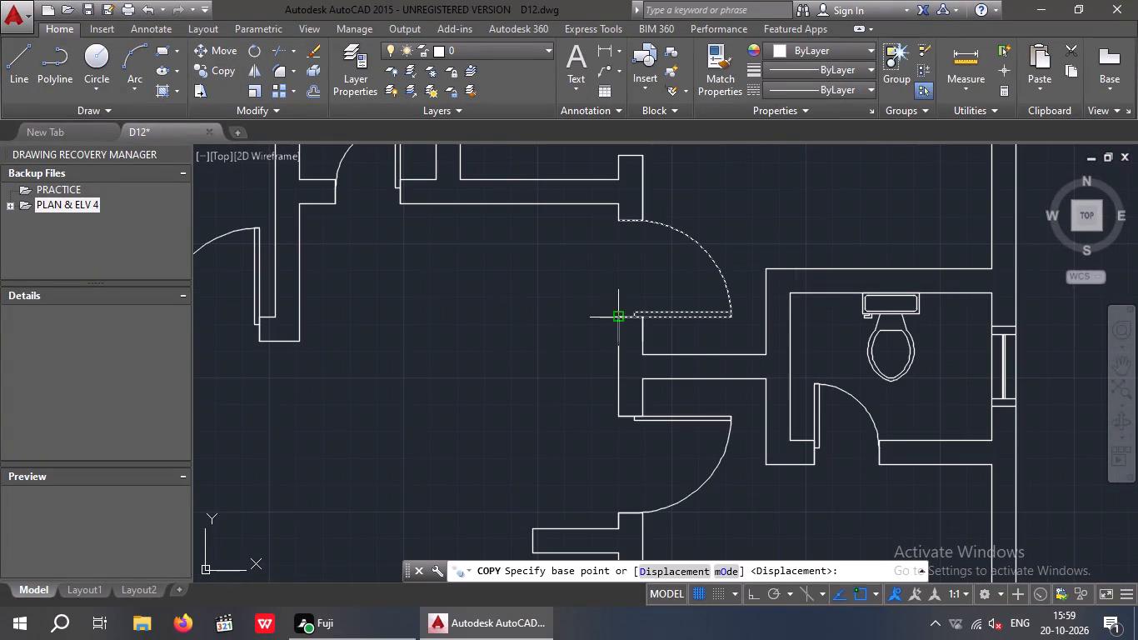
pyautogui.moveTo(614, 319); pyautogui.dragTo(581, 323)
pyautogui.moveTo(466, 314); pyautogui.dragTo(604, 326, button='middle')
pyautogui.scroll(-2, 593, 322)
pyautogui.scroll(2, 361, 317)
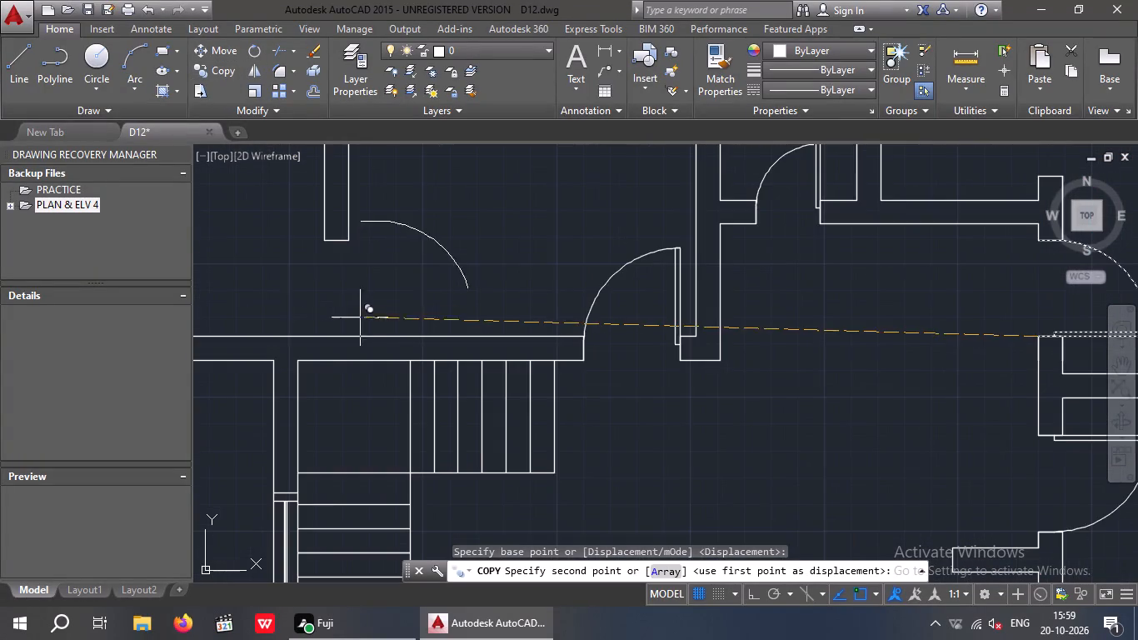
pyautogui.moveTo(240, 304); pyautogui.dragTo(471, 322, button='middle')
pyautogui.scroll(-1, 424, 314)
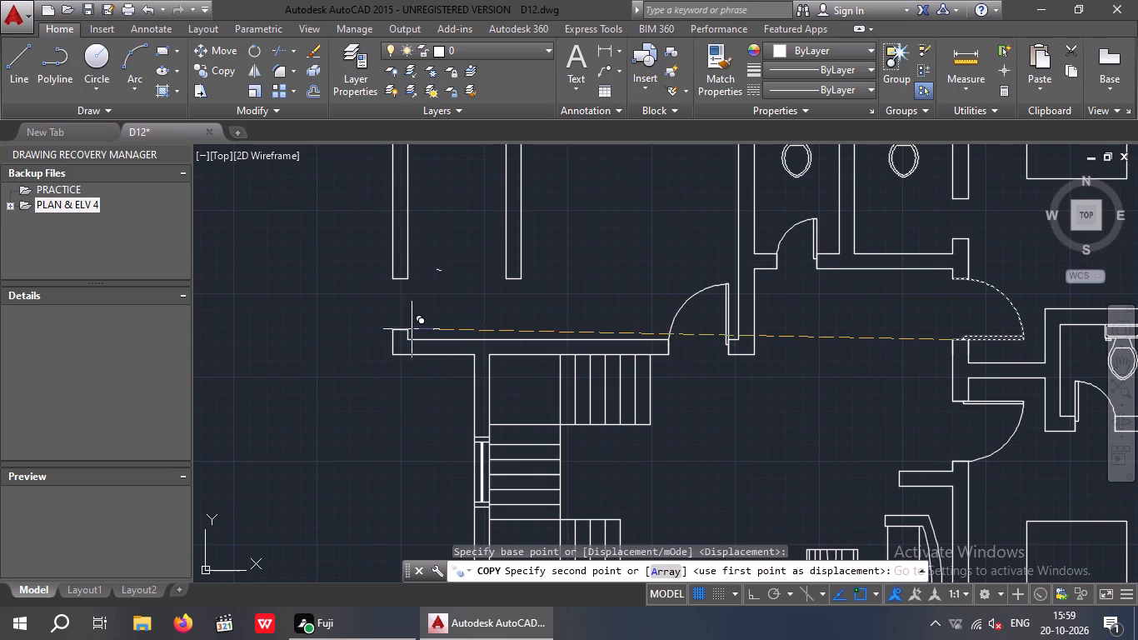
pyautogui.scroll(2, 396, 330)
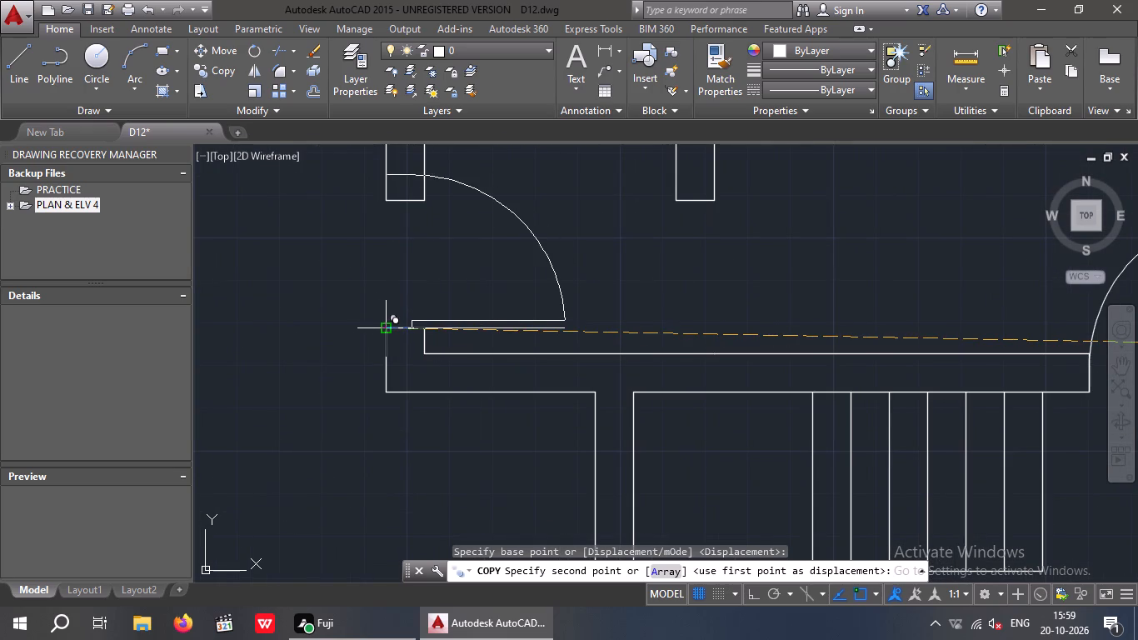
pyautogui.click(387, 331)
pyautogui.press('Escape')
# Resize the west exterior door's width so its swing ends at the opening's upper wall end.
pyautogui.moveTo(548, 202); pyautogui.dragTo(542, 217)
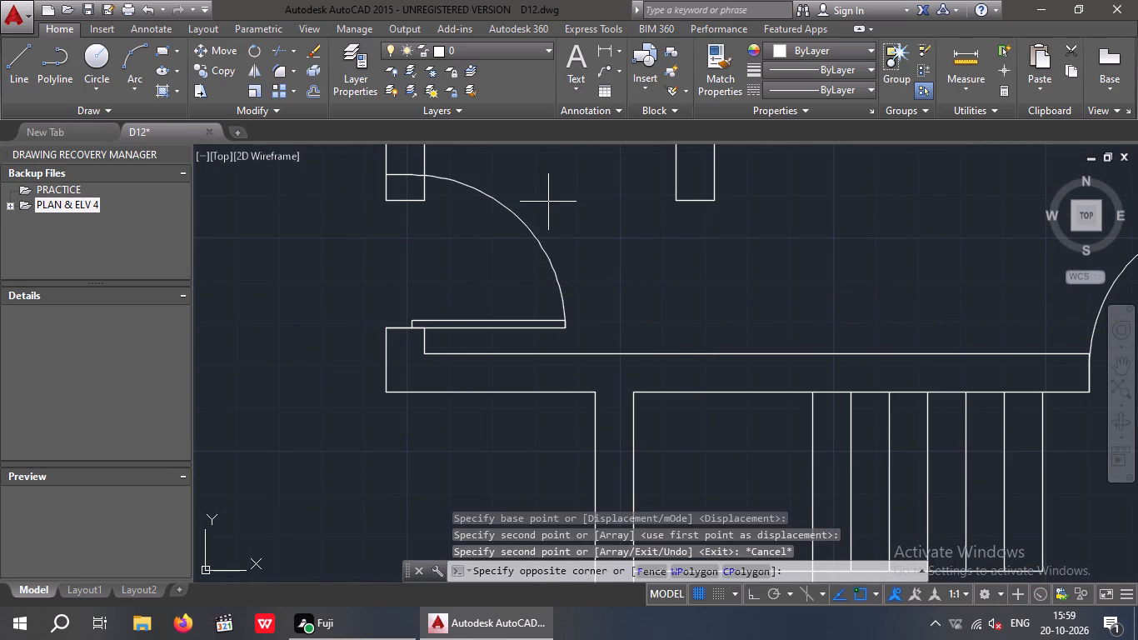
pyautogui.moveTo(542, 217); pyautogui.dragTo(530, 249)
pyautogui.click(530, 249)
pyautogui.click(411, 173)
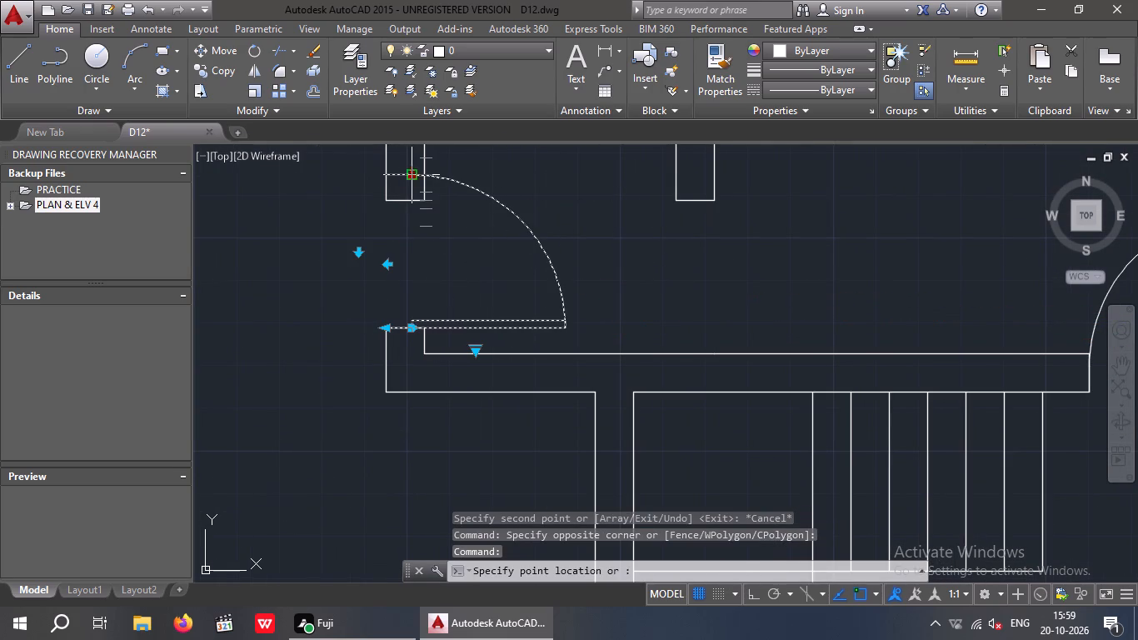
pyautogui.click(404, 199)
pyautogui.press('Escape')
# Copy the upper east bedroom's hall door by its hinge-side end to the toilet-side lower wall corner of that bedroom's toilet opening.
pyautogui.scroll(-2, 467, 180)
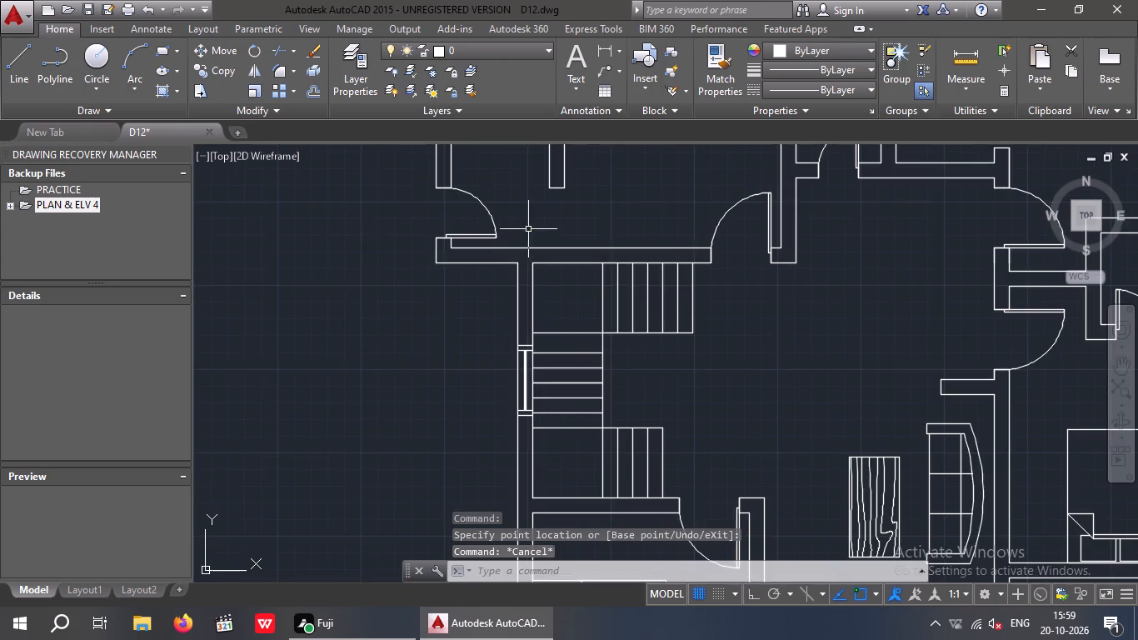
pyautogui.moveTo(528, 229); pyautogui.dragTo(492, 324, button='middle')
pyautogui.scroll(-2, 497, 283)
pyautogui.moveTo(590, 304); pyautogui.dragTo(416, 278, button='middle')
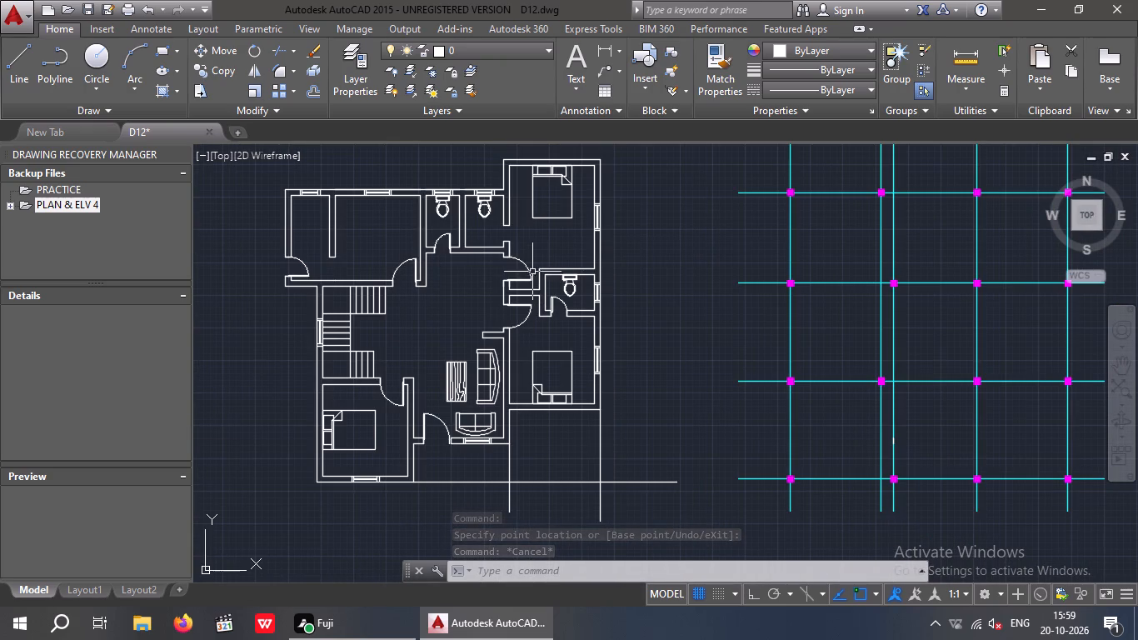
pyautogui.scroll(2, 532, 262)
pyautogui.moveTo(534, 250); pyautogui.dragTo(514, 282)
pyautogui.click(513, 282)
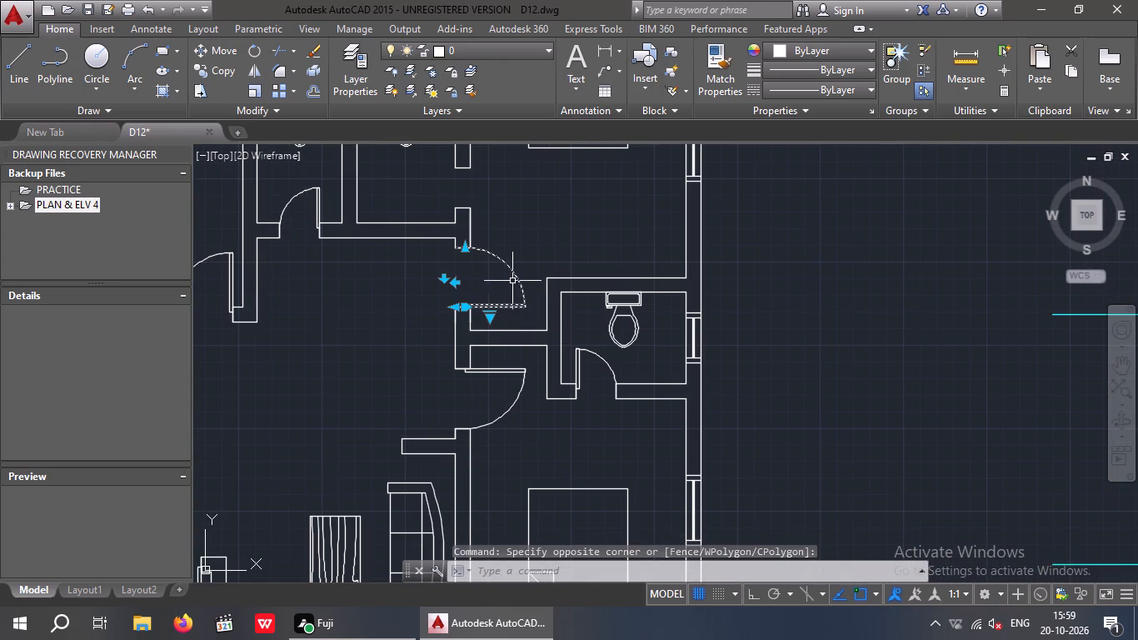
pyautogui.click(227, 71)
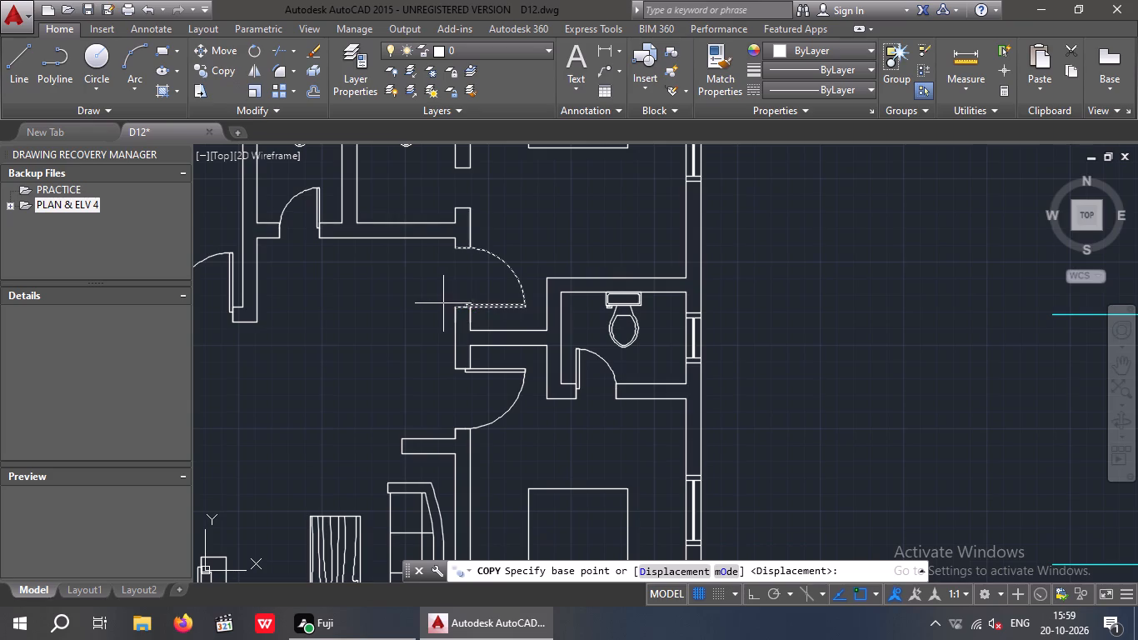
pyautogui.scroll(3, 446, 304)
pyautogui.click(472, 314)
pyautogui.scroll(-7, 472, 282)
pyautogui.scroll(5, 475, 260)
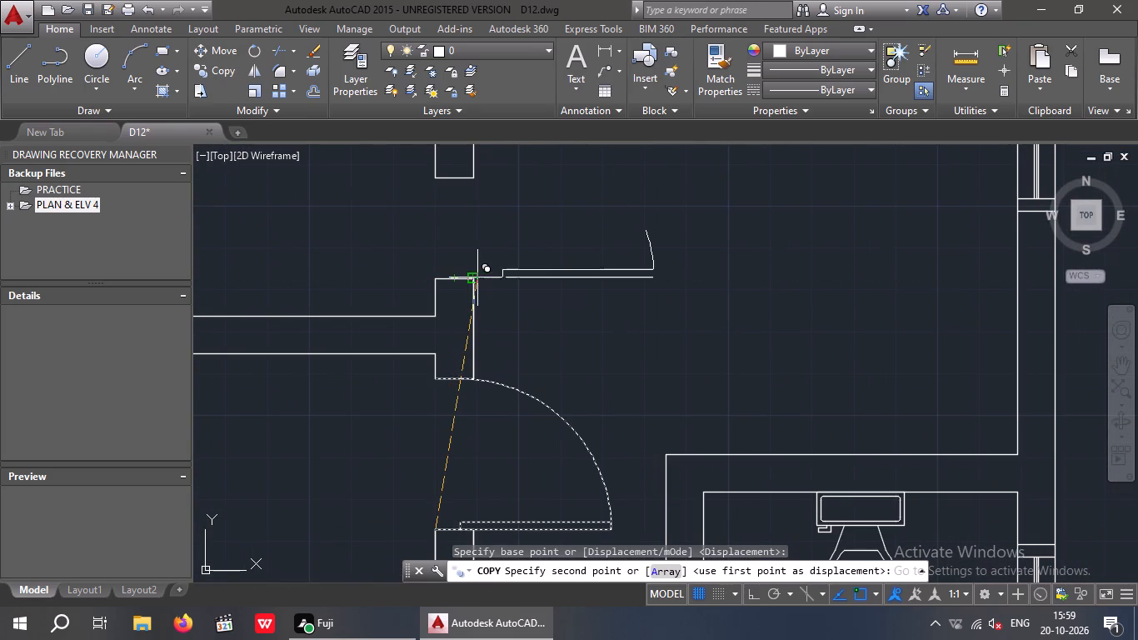
pyautogui.scroll(3, 475, 277)
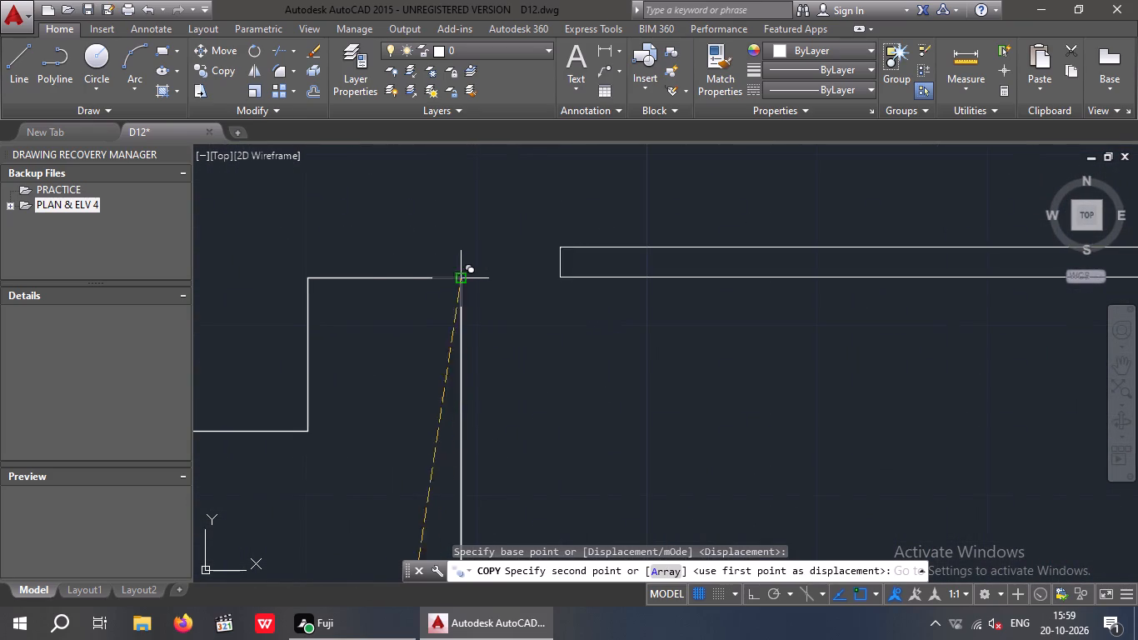
pyautogui.click(307, 275)
pyautogui.press('Escape')
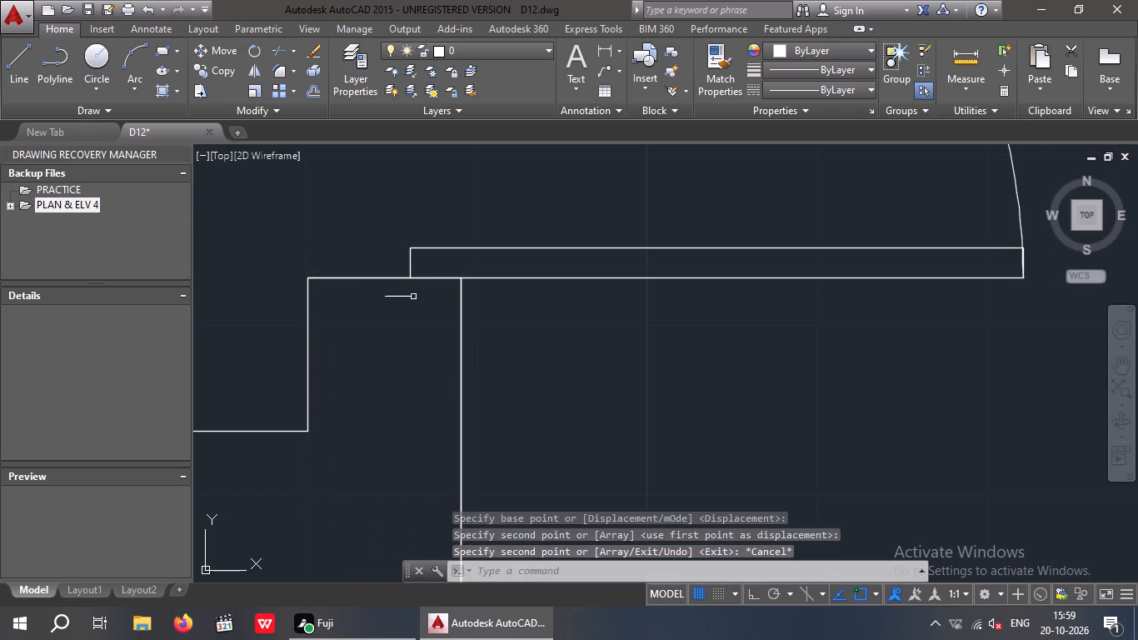
# Flip the copied toilet door horizontally so it swings into the toilet.
pyautogui.scroll(-4, 443, 293)
pyautogui.moveTo(560, 256); pyautogui.dragTo(528, 290)
pyautogui.click(524, 292)
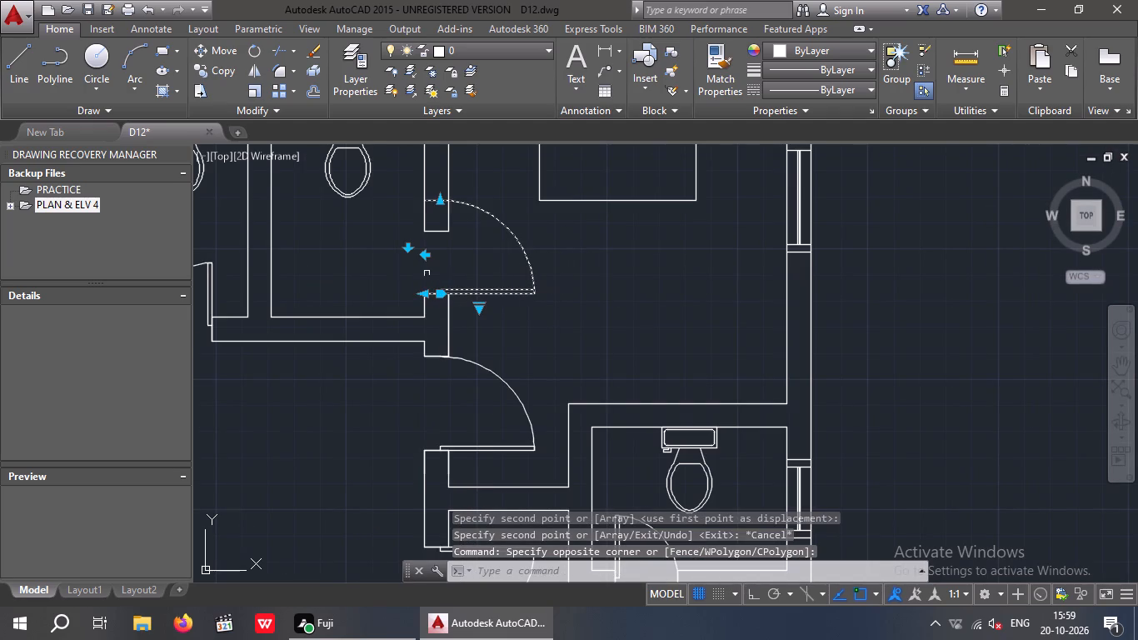
pyautogui.click(424, 258)
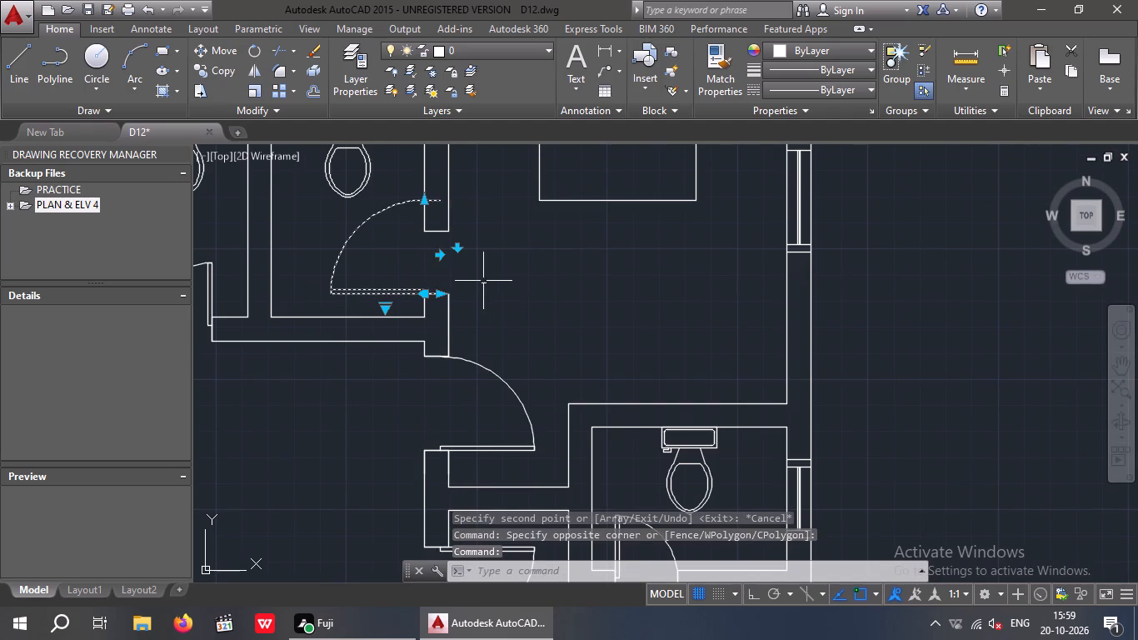
pyautogui.scroll(2, 462, 289)
pyautogui.scroll(-3, 453, 262)
pyautogui.press('Escape')
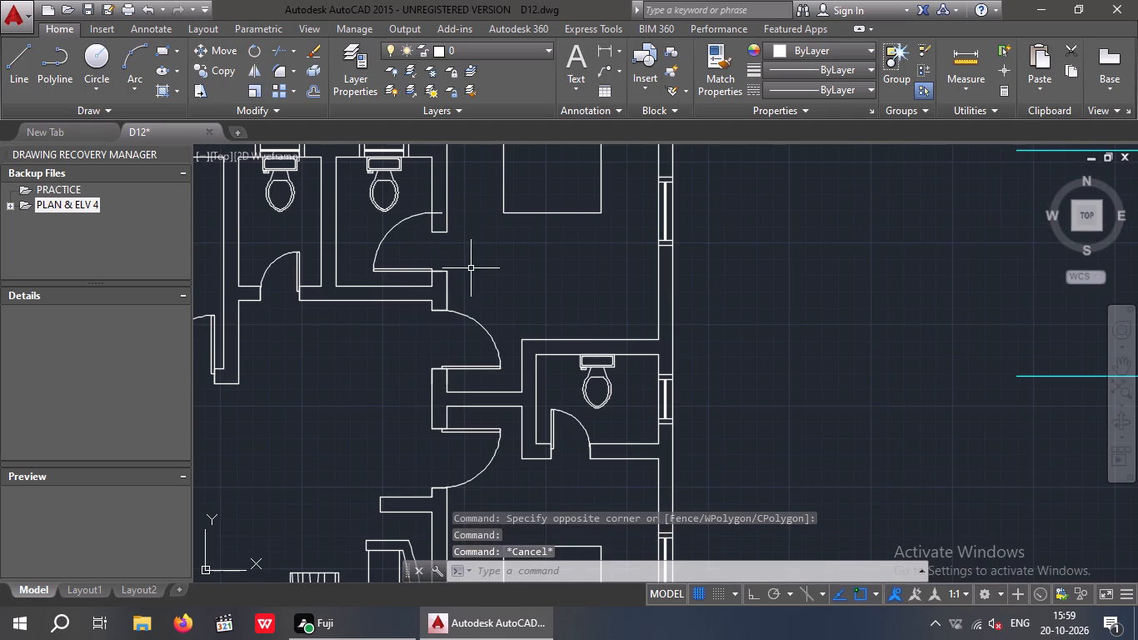
# Move the flipped toilet door by its frame end to the bedroom-side lower wall corner of the opening.
pyautogui.scroll(2, 440, 217)
pyautogui.moveTo(409, 292); pyautogui.dragTo(357, 334)
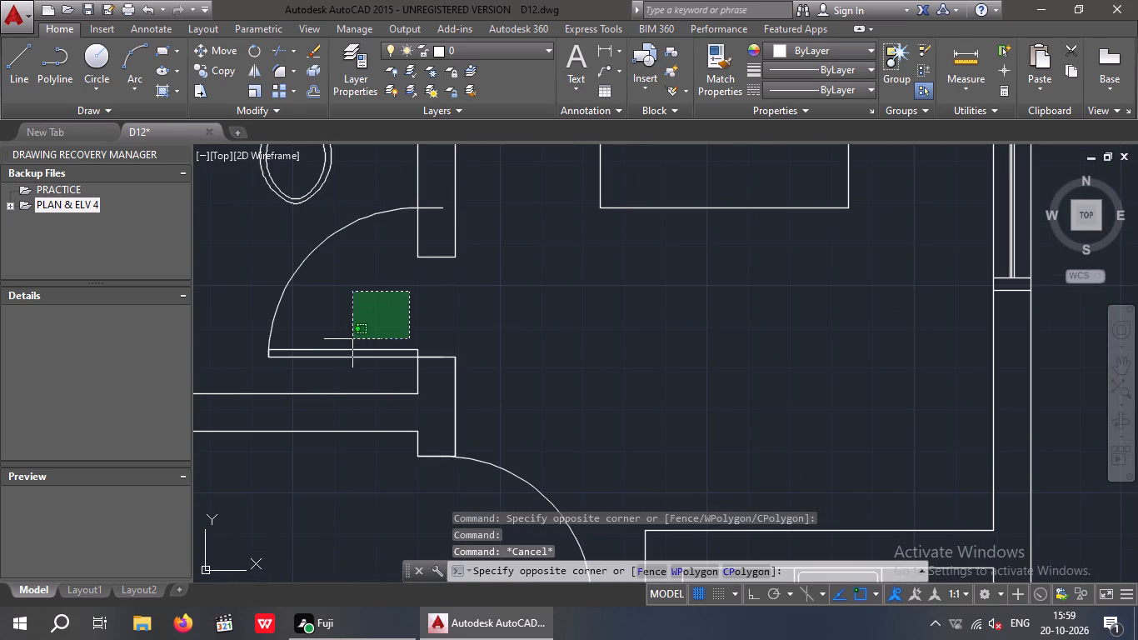
pyautogui.click(332, 362)
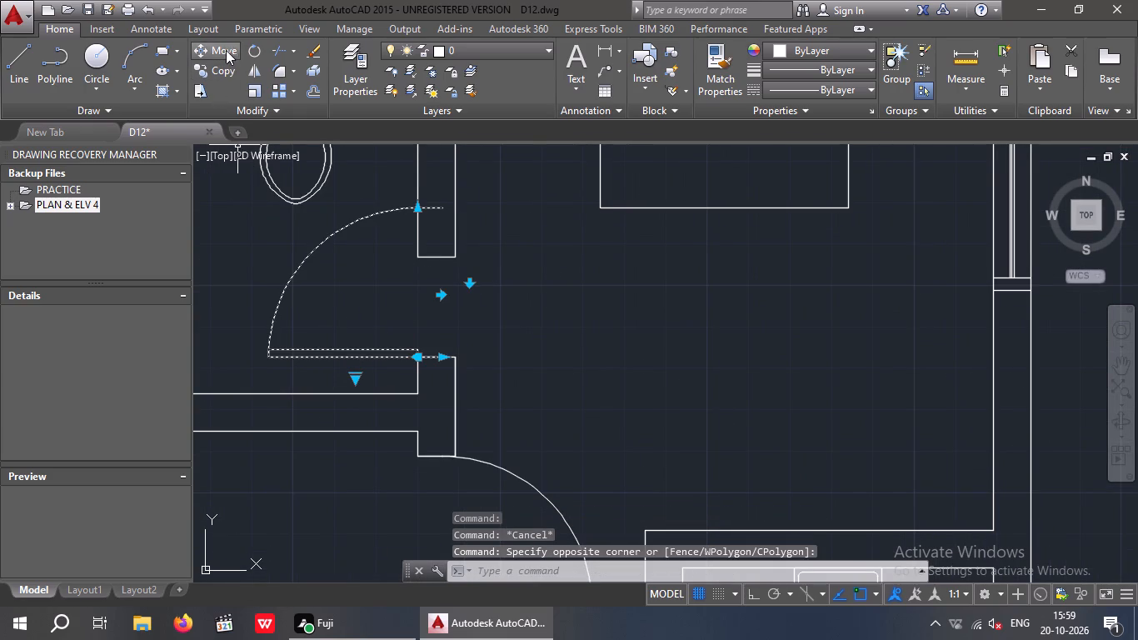
pyautogui.click(226, 49)
pyautogui.scroll(2, 442, 352)
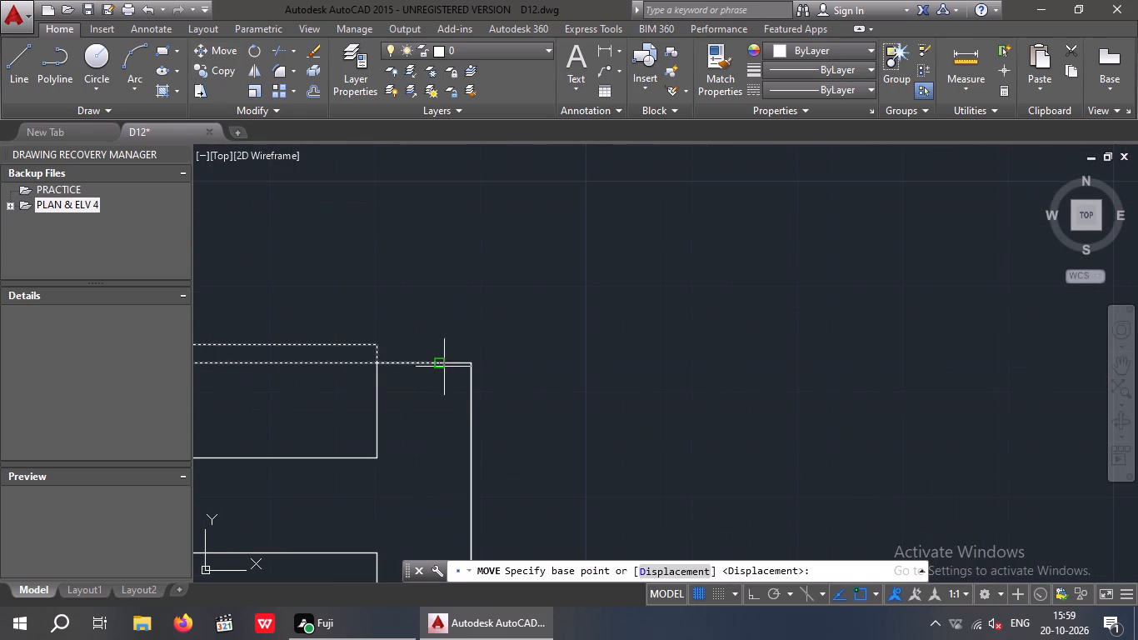
pyautogui.moveTo(438, 361); pyautogui.dragTo(451, 360)
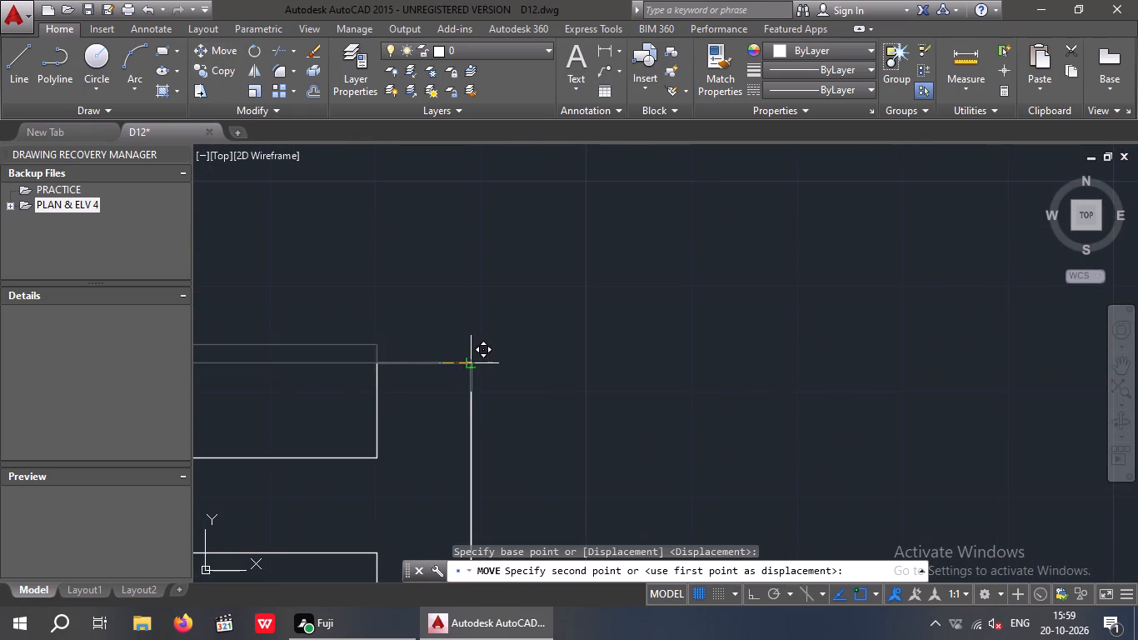
pyautogui.click(469, 363)
pyautogui.press('Escape')
# Resize the toilet door's width so its swing ends at the opening's upper wall end.
pyautogui.scroll(-3, 513, 312)
pyautogui.moveTo(462, 283); pyautogui.dragTo(456, 269)
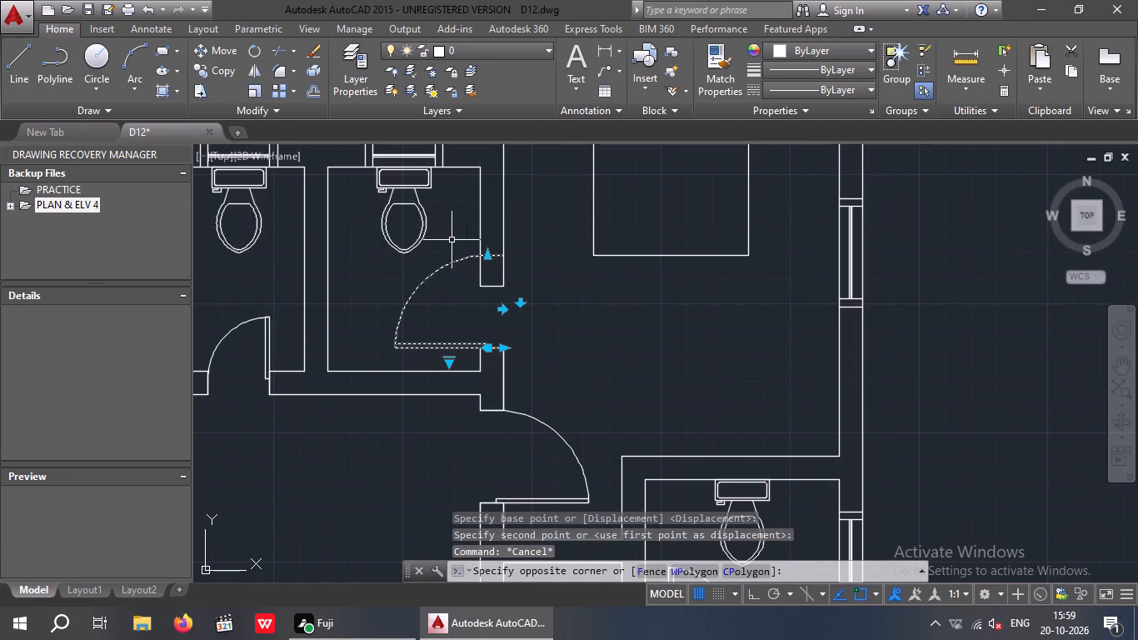
pyautogui.click(452, 240)
pyautogui.scroll(2, 487, 257)
pyautogui.moveTo(489, 253); pyautogui.dragTo(492, 263)
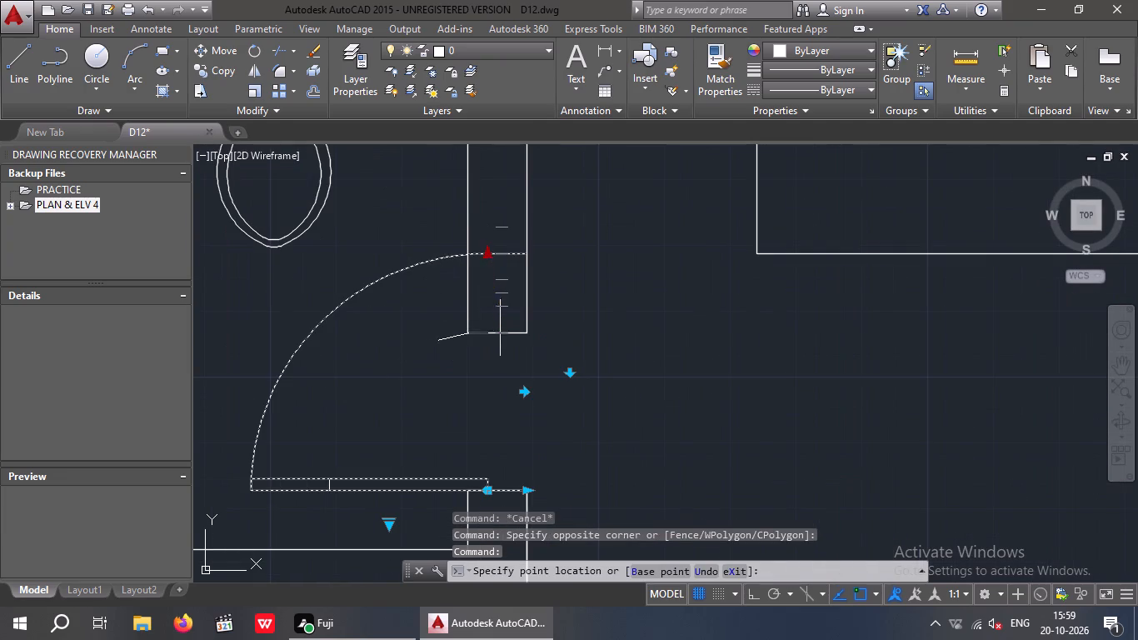
pyautogui.click(501, 336)
pyautogui.press('Escape')
pyautogui.scroll(-3, 518, 301)
pyautogui.press('Escape')
pyautogui.press('Escape')
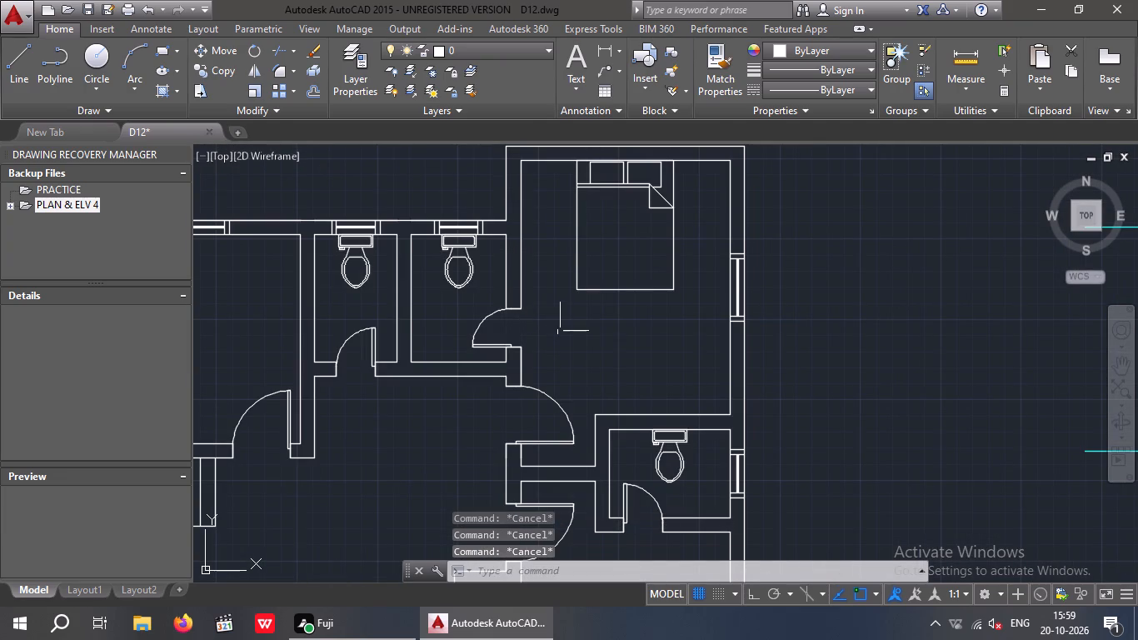
# Save the drawing.
pyautogui.hotkey('ctrl', 's')
pyautogui.scroll(-1, 547, 327)
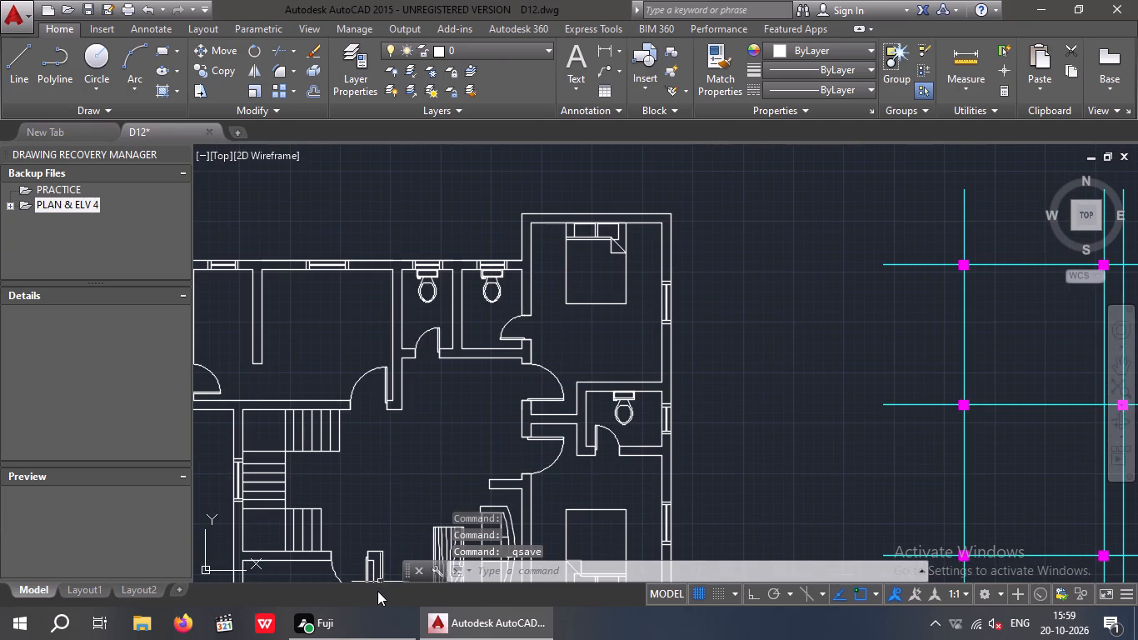
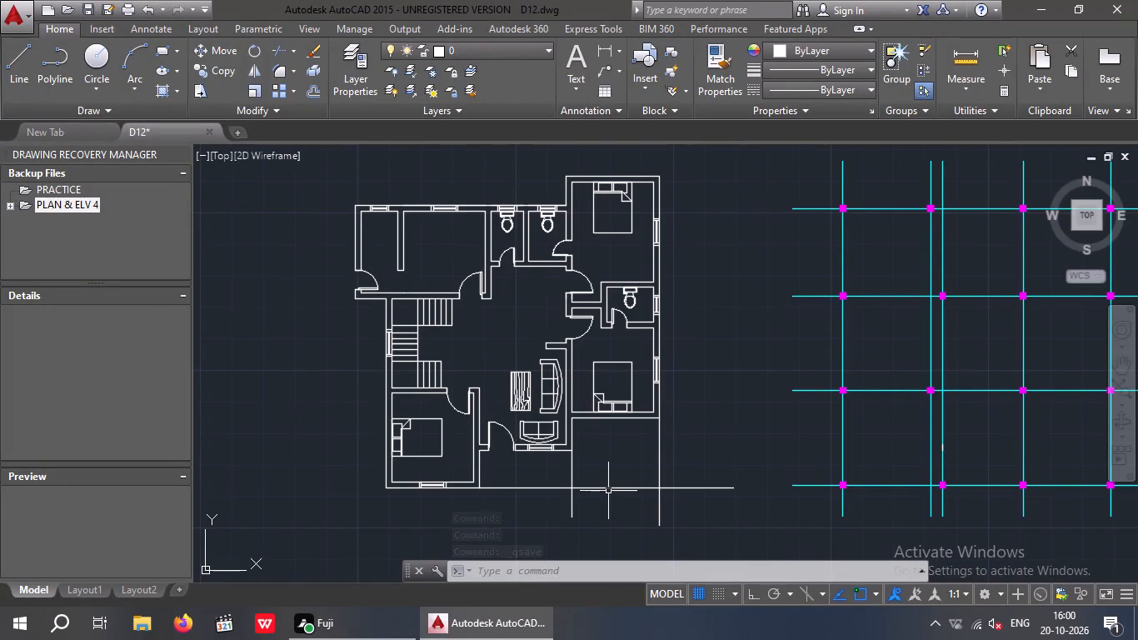
# Delete the vertical line running down from the living room's outer wall corner across the open front area.
pyautogui.scroll(2, 568, 489)
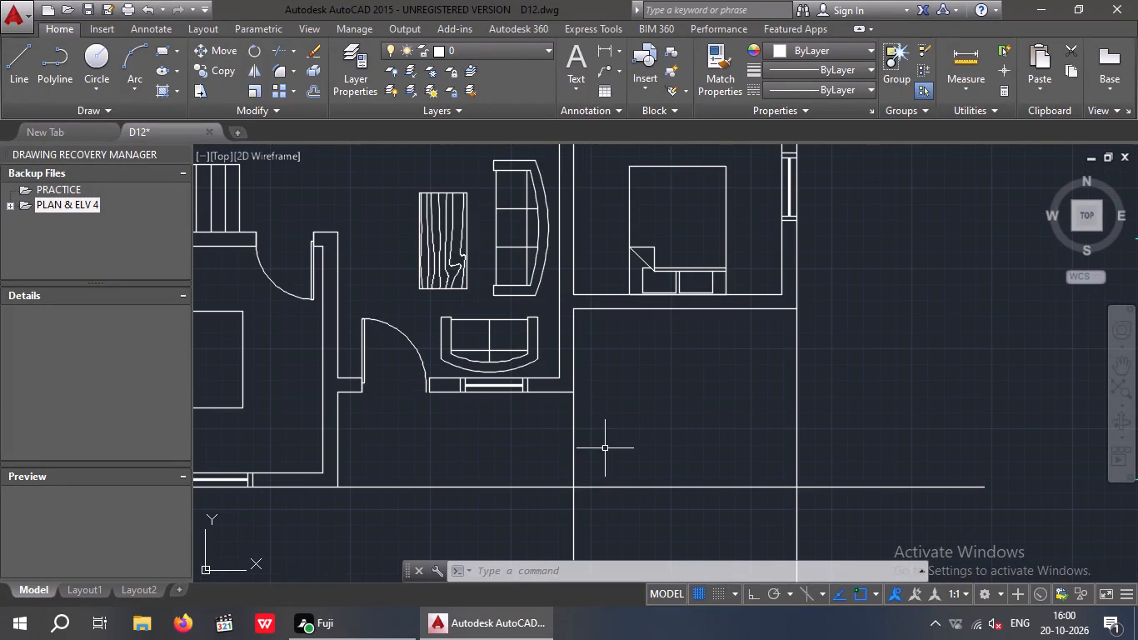
pyautogui.moveTo(612, 441); pyautogui.dragTo(571, 466)
pyautogui.click(548, 462)
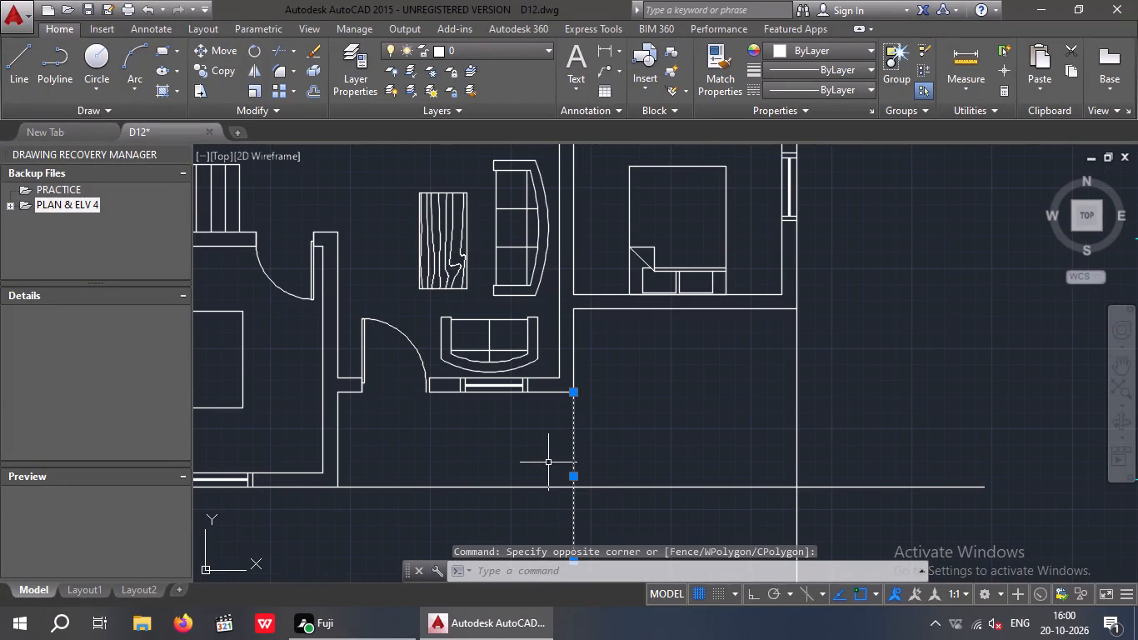
pyautogui.press('Delete')
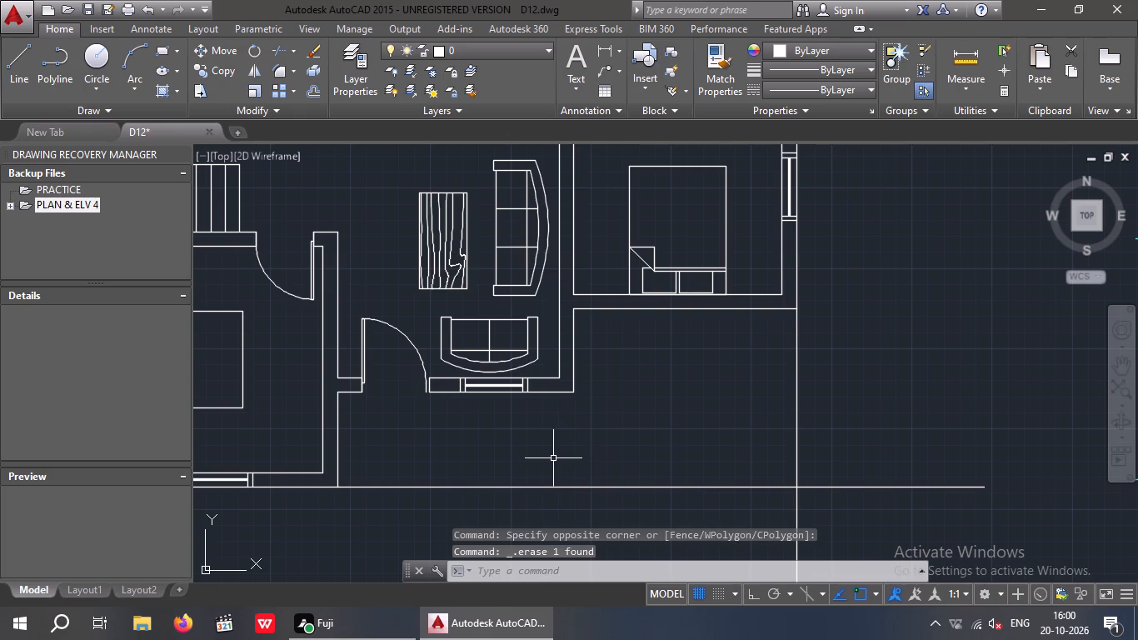
# Offset the front area's outer vertical line and bottom horizontal line 6" inward to form its boundary wall.
pyautogui.scroll(-1, 594, 421)
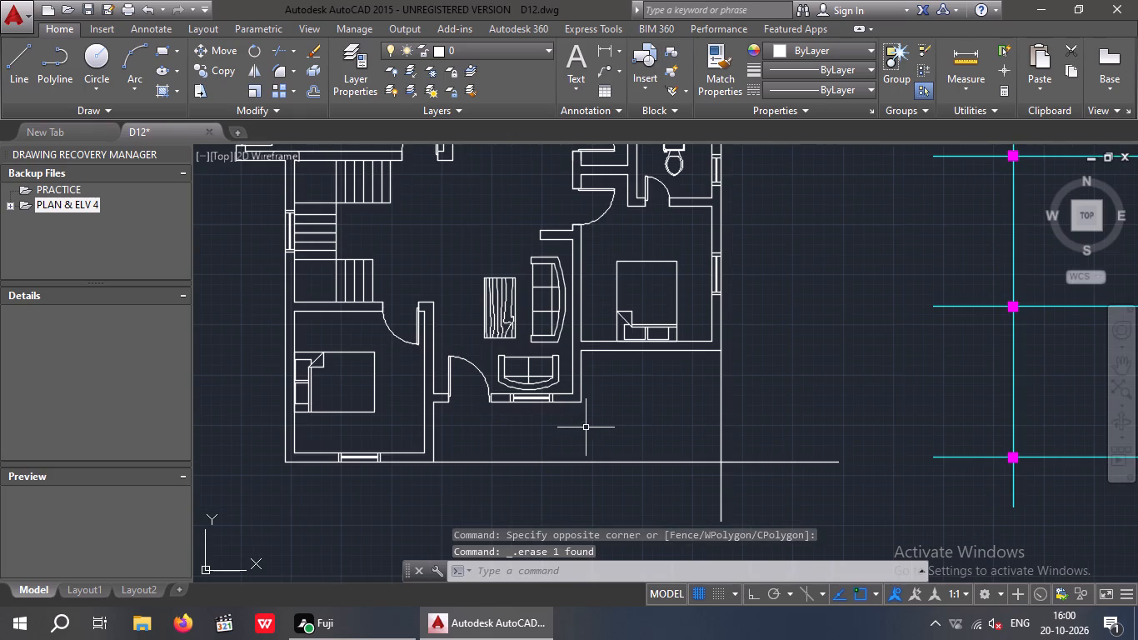
pyautogui.moveTo(576, 434); pyautogui.dragTo(593, 380, button='middle')
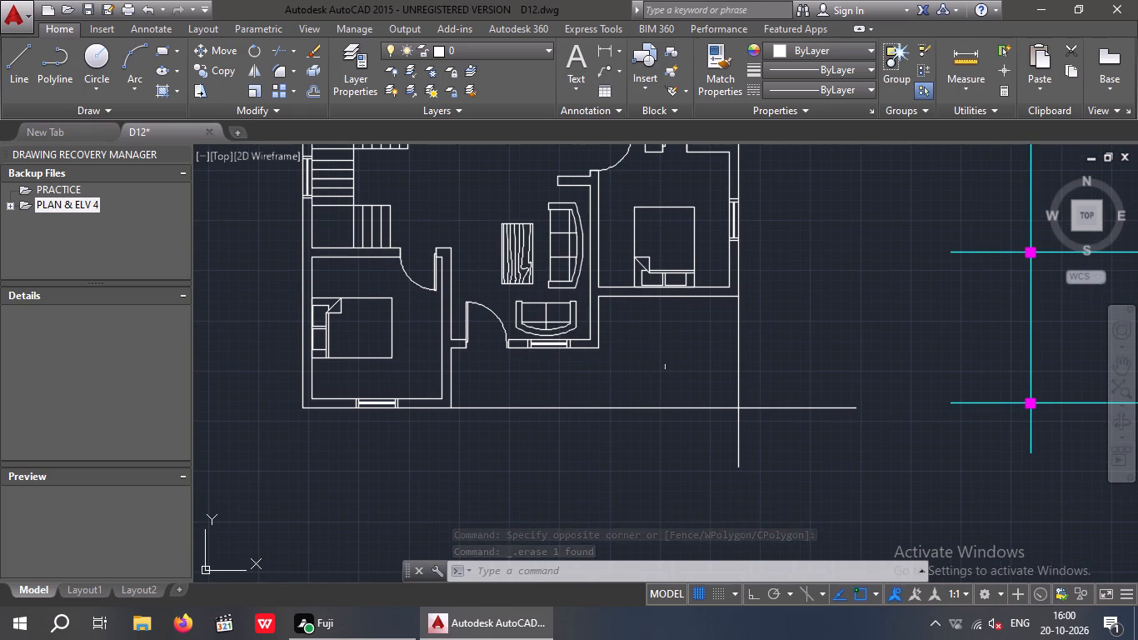
pyautogui.press('Escape')
pyautogui.press('Escape')
pyautogui.press('o')
pyautogui.press('Return')
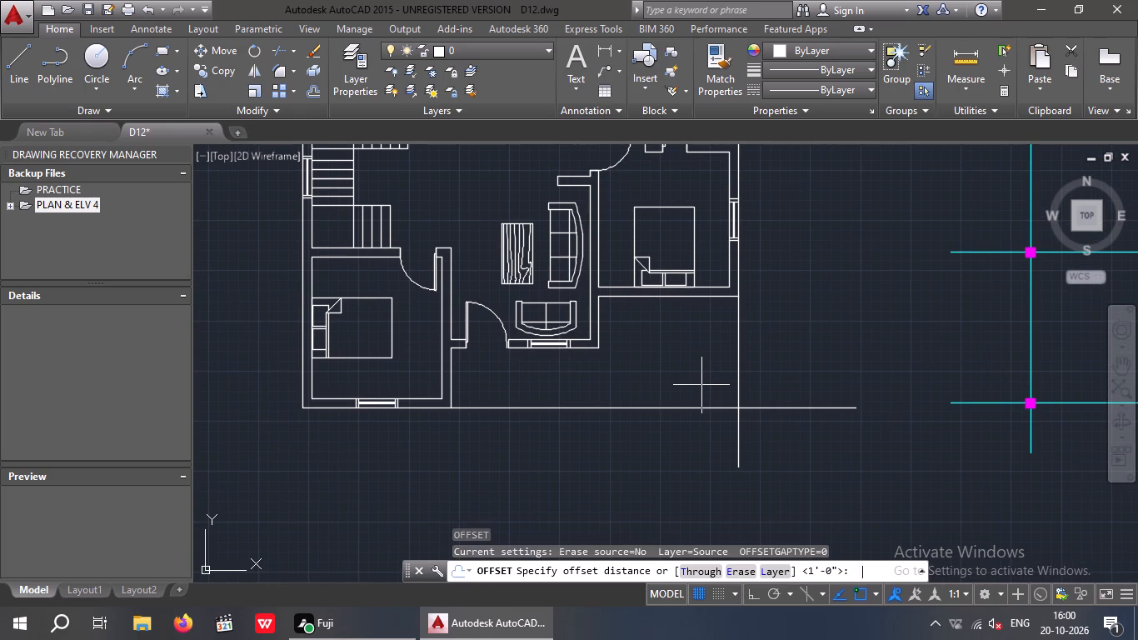
pyautogui.press('6')
pyautogui.hotkey('shift', '"')
pyautogui.press('Return')
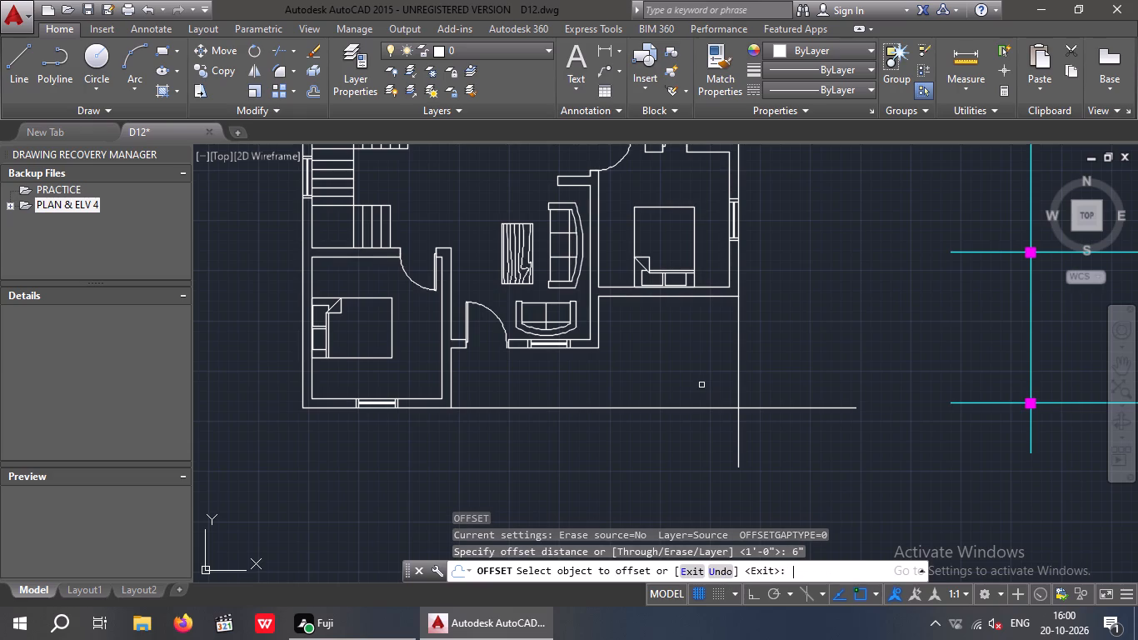
pyautogui.click(738, 365)
pyautogui.click(699, 376)
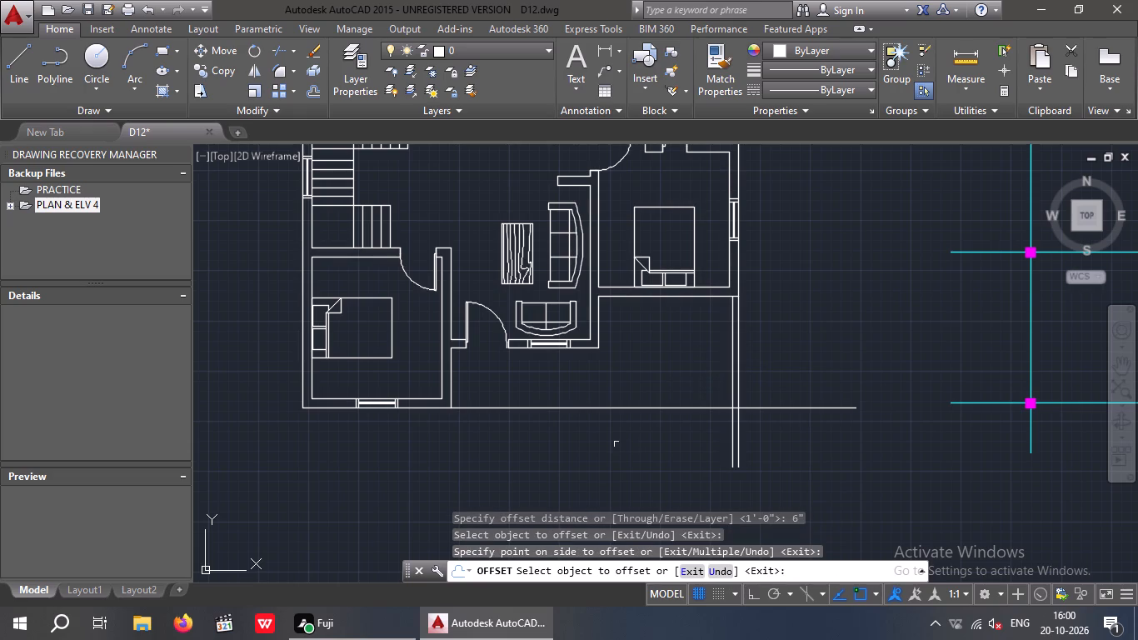
pyautogui.click(602, 407)
pyautogui.click(606, 387)
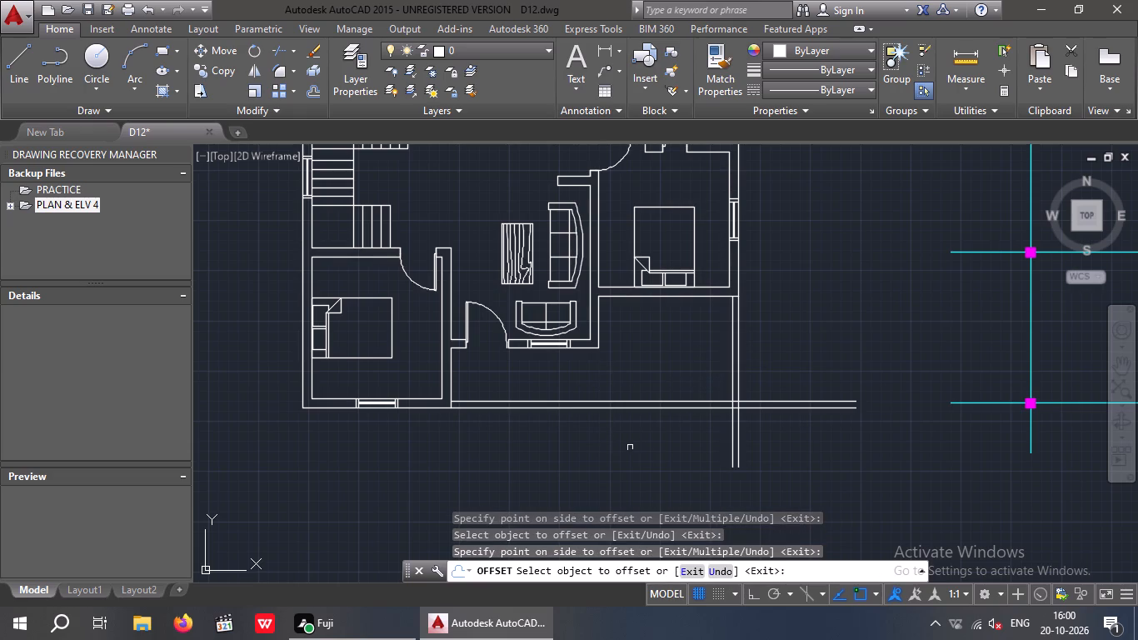
pyautogui.press('Escape')
pyautogui.press('Escape')
# Trim the overhanging ends of the horizontal and vertical boundary wall lines beyond the outer corner.
pyautogui.write('TR')
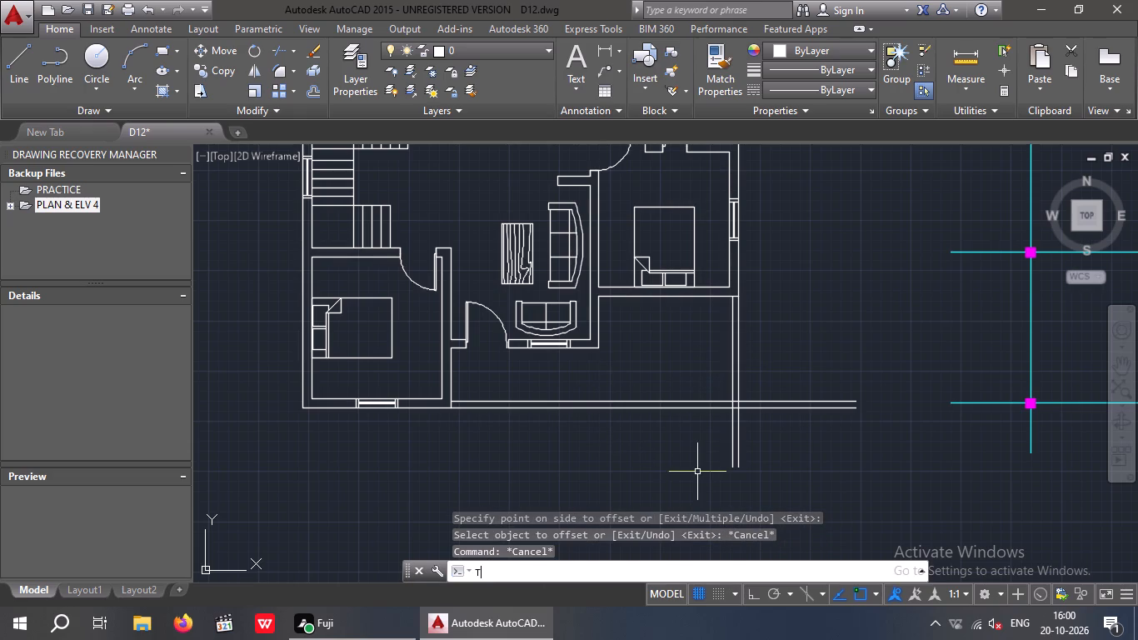
pyautogui.press('space')
pyautogui.press('space')
pyautogui.moveTo(855, 488); pyautogui.dragTo(846, 481)
pyautogui.click(788, 343)
pyautogui.moveTo(816, 416); pyautogui.dragTo(734, 448)
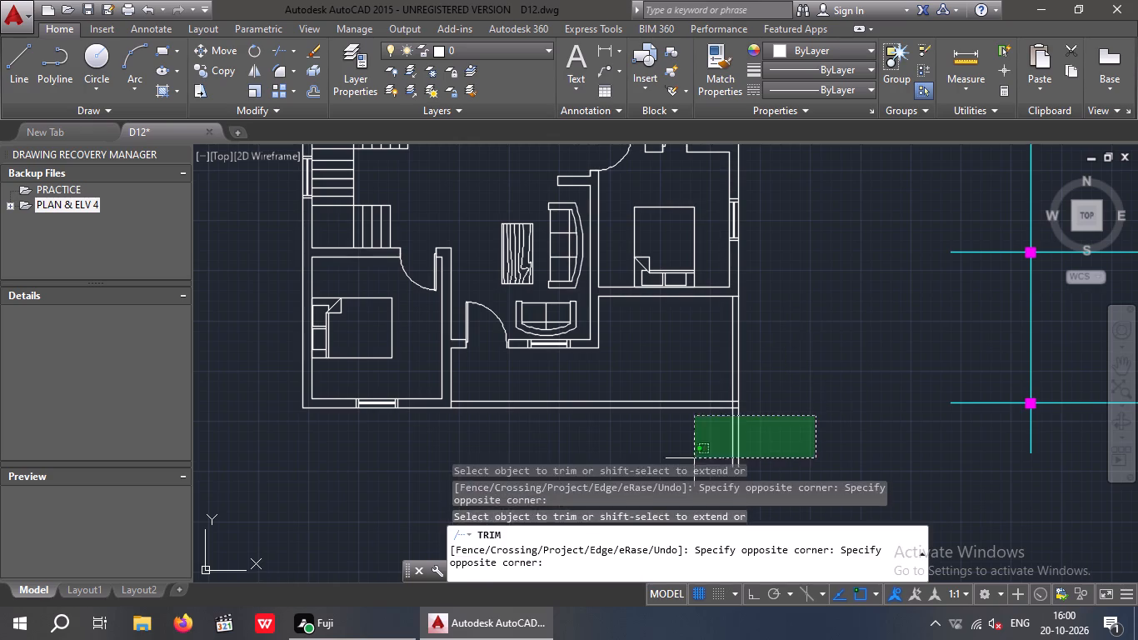
pyautogui.click(691, 460)
pyautogui.press('Escape')
pyautogui.press('Escape')
pyautogui.press('Escape')
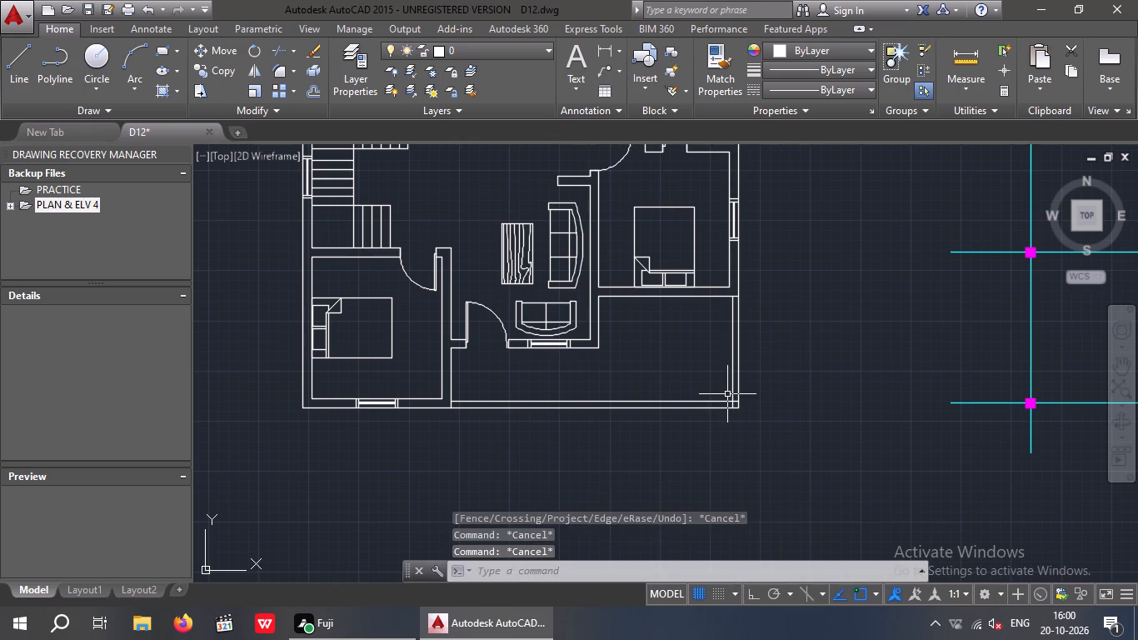
# Trim the overlapping inner wall lines inside the boundary wall's lower corner to leave a clean corner.
pyautogui.scroll(3, 727, 394)
pyautogui.press('t')
pyautogui.write('R')
pyautogui.press('space')
pyautogui.press('space')
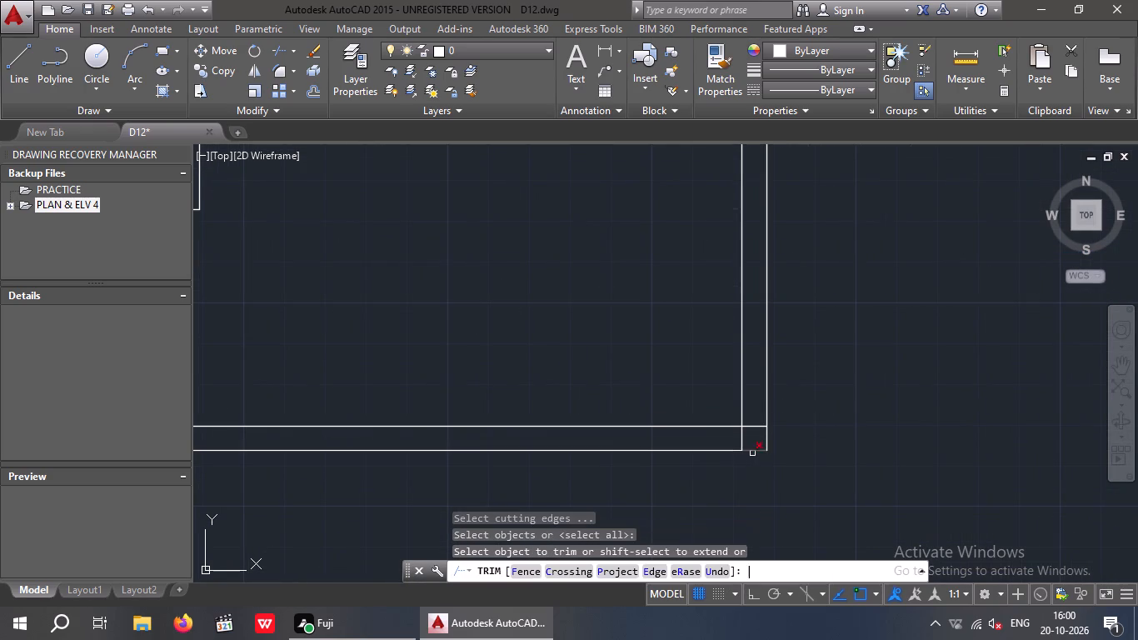
pyautogui.click(756, 426)
pyautogui.click(743, 437)
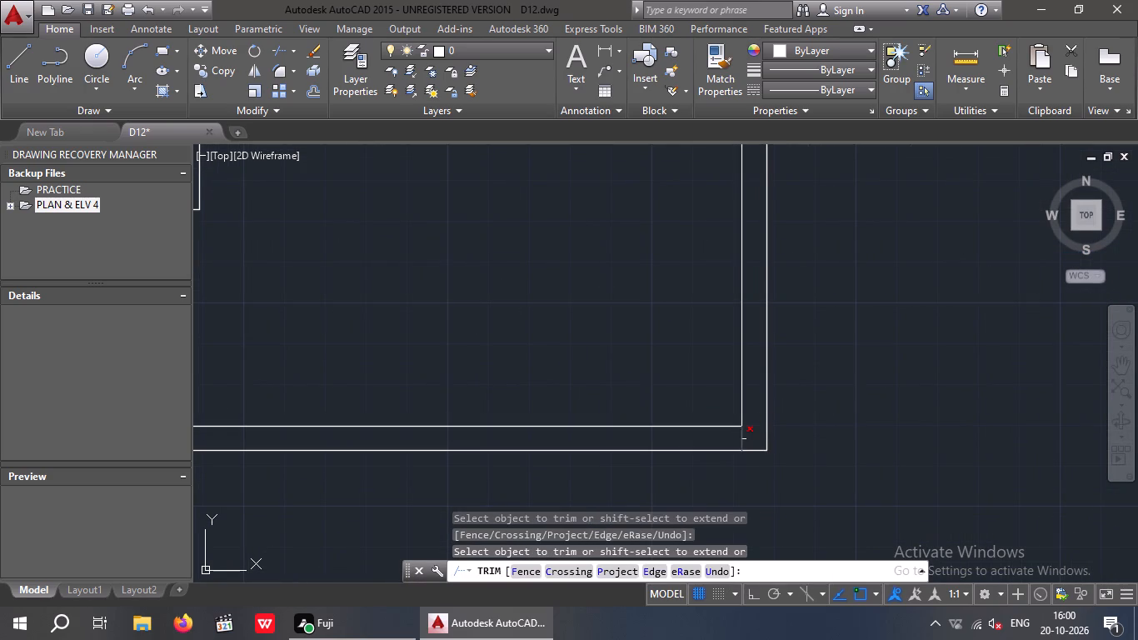
pyautogui.scroll(-2, 743, 437)
pyautogui.moveTo(515, 474); pyautogui.dragTo(612, 446, button='middle')
pyautogui.scroll(-1, 602, 457)
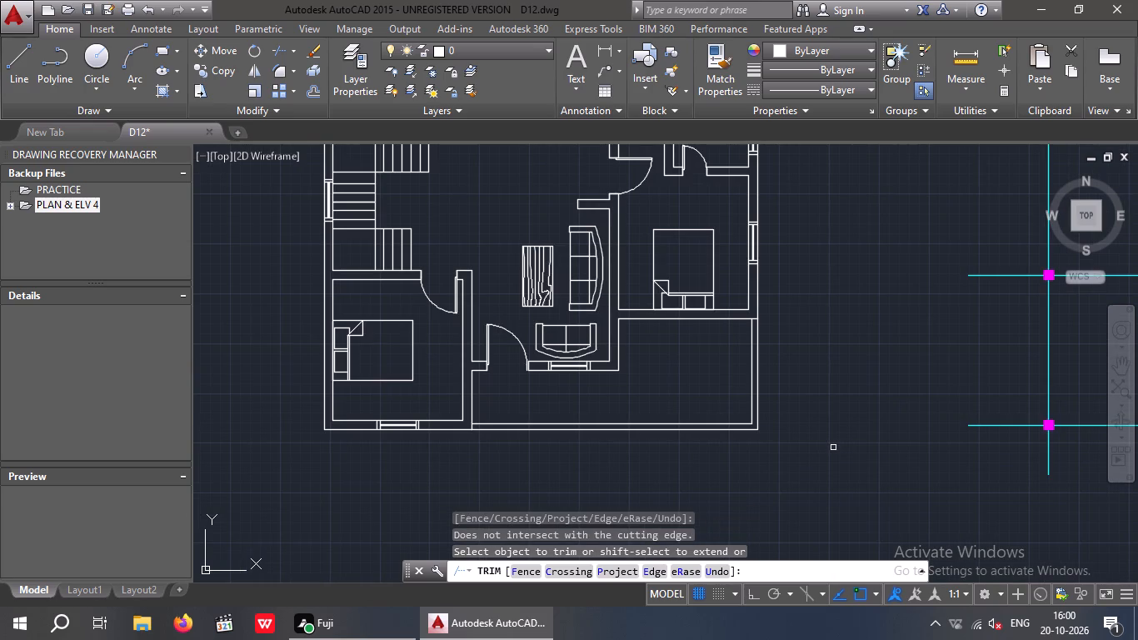
pyautogui.press('Escape')
pyautogui.press('Escape')
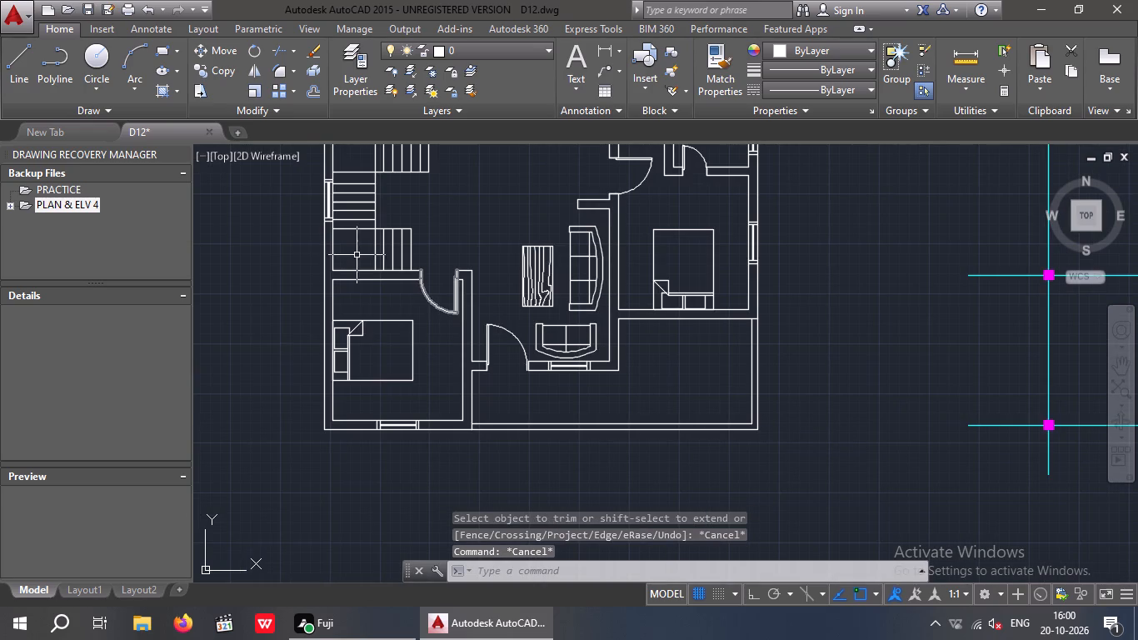
# Add a multiline text label PARKING with 9" text height in the open area below the lower bedroom.
pyautogui.click(571, 67)
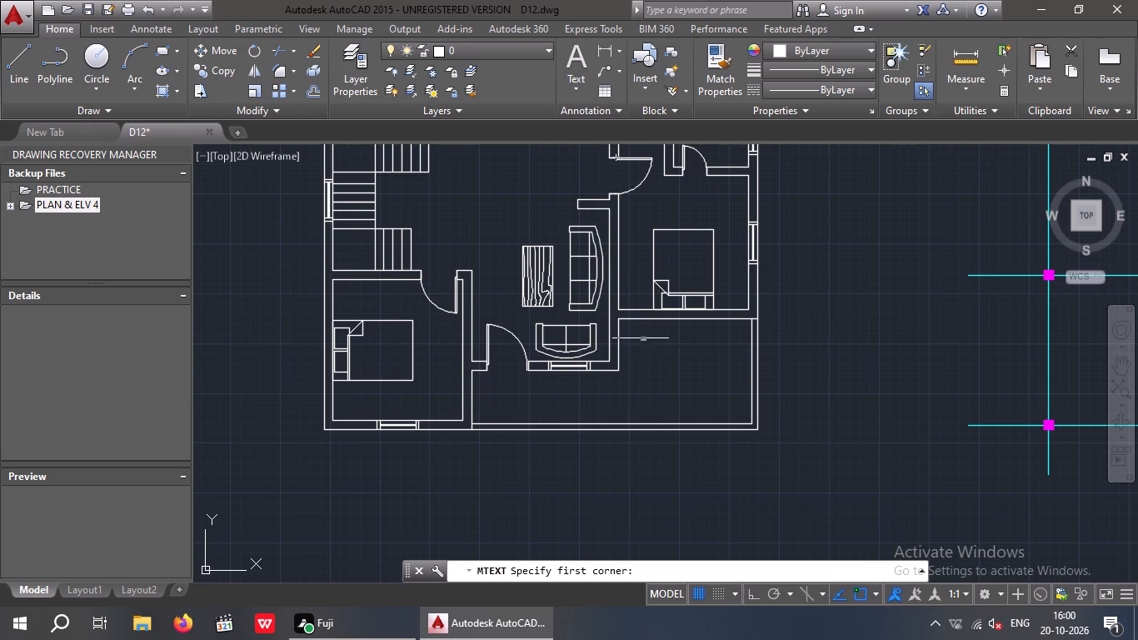
pyautogui.click(641, 338)
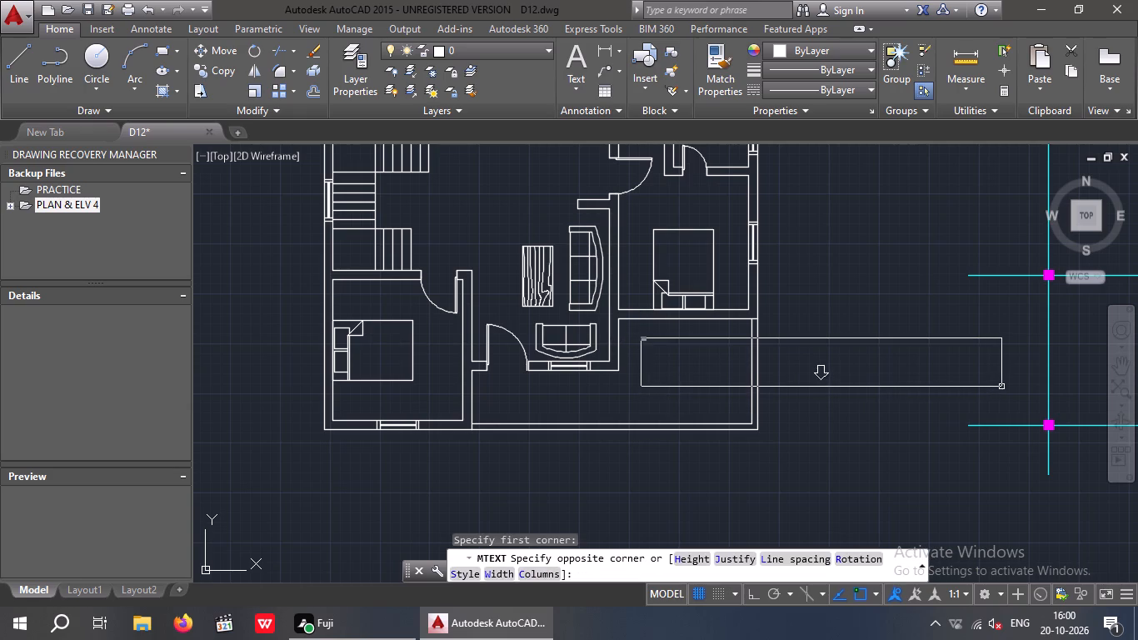
pyautogui.click(1001, 387)
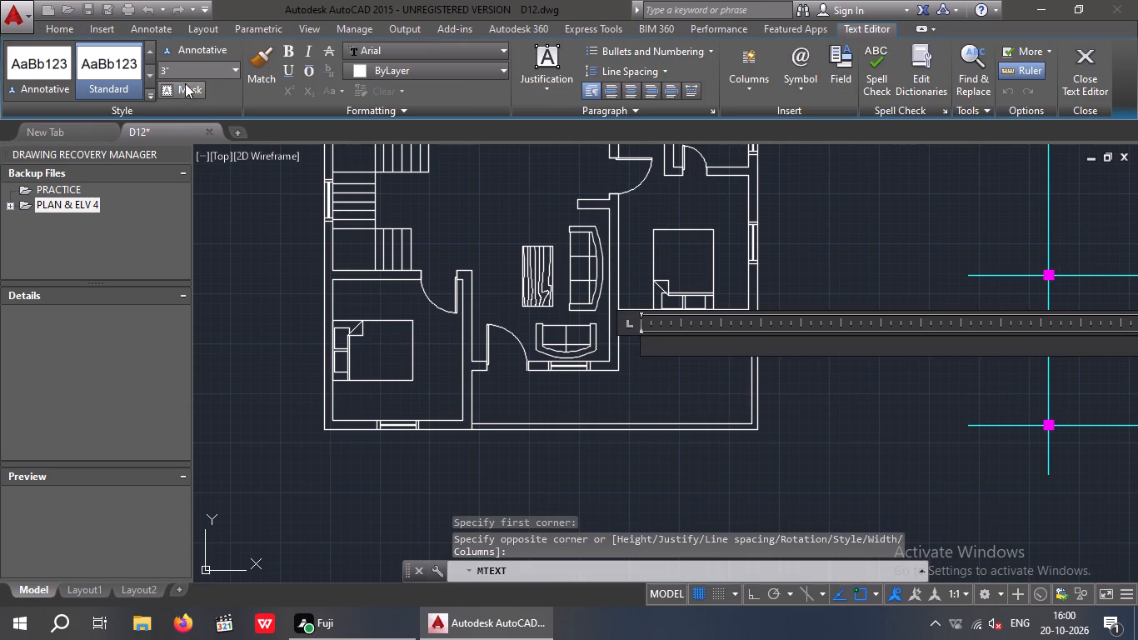
pyautogui.click(188, 75)
pyautogui.press('9')
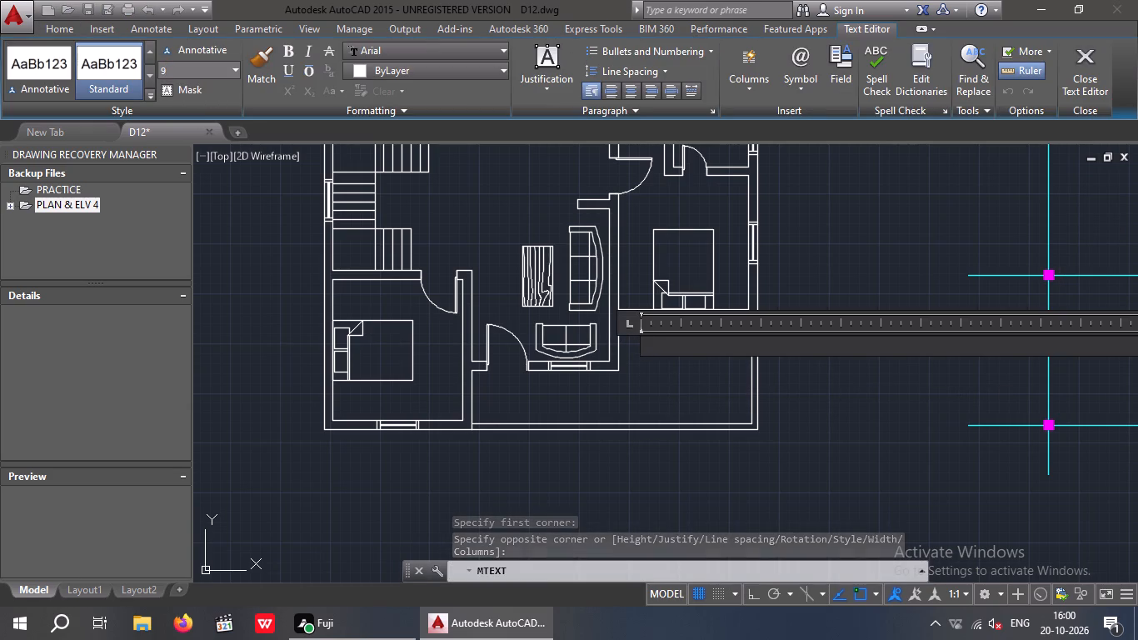
pyautogui.hotkey('shift', '"')
pyautogui.press('Return')
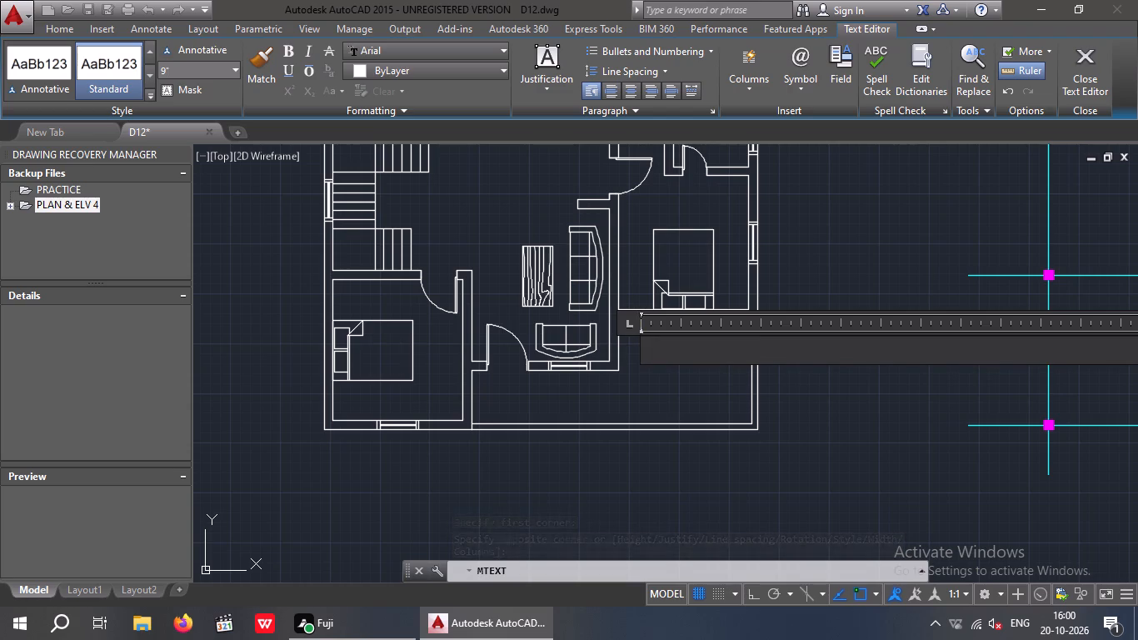
pyautogui.write('PAR')
pyautogui.write('KING')
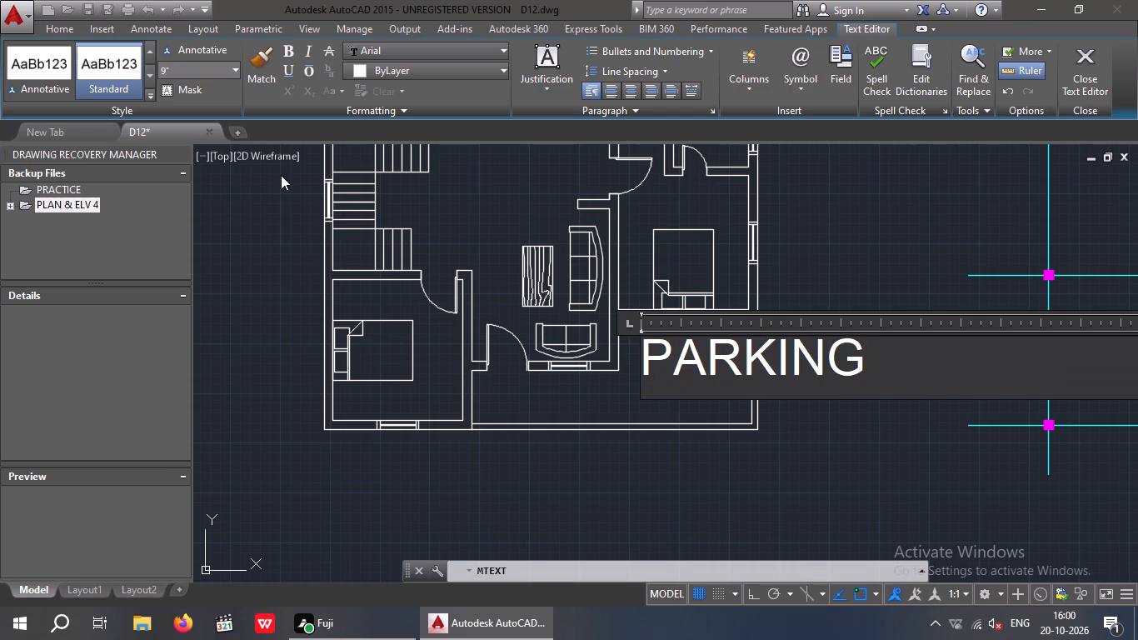
pyautogui.click(856, 227)
# Move the PARKING label down to the middle of the parking area.
pyautogui.scroll(2, 671, 356)
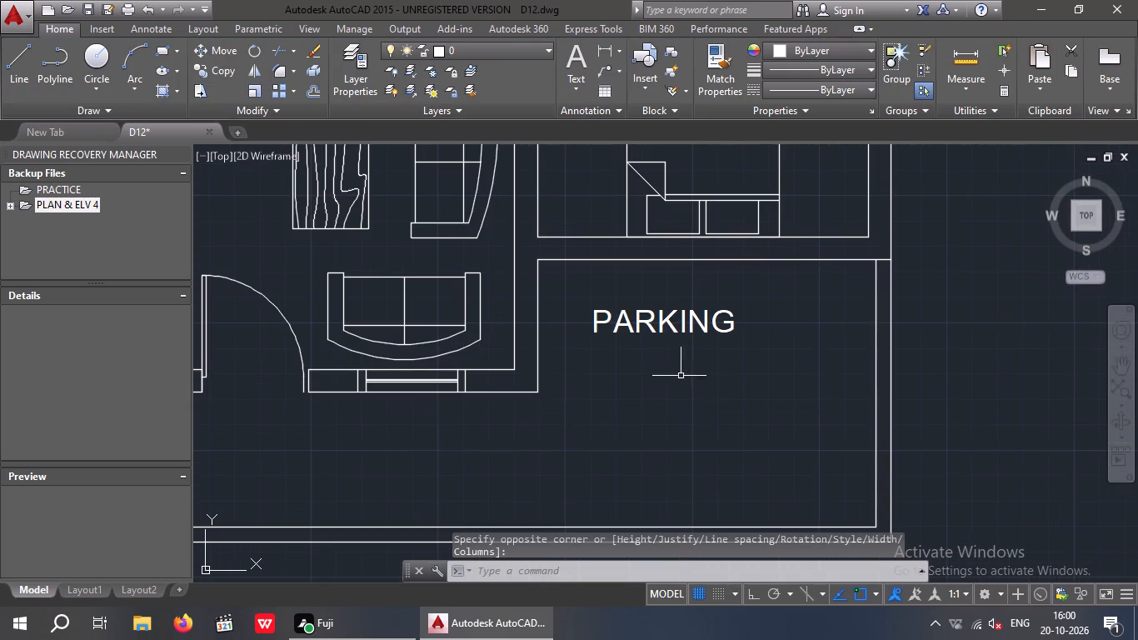
pyautogui.moveTo(699, 387); pyautogui.dragTo(676, 367)
pyautogui.click(644, 307)
pyautogui.click(230, 47)
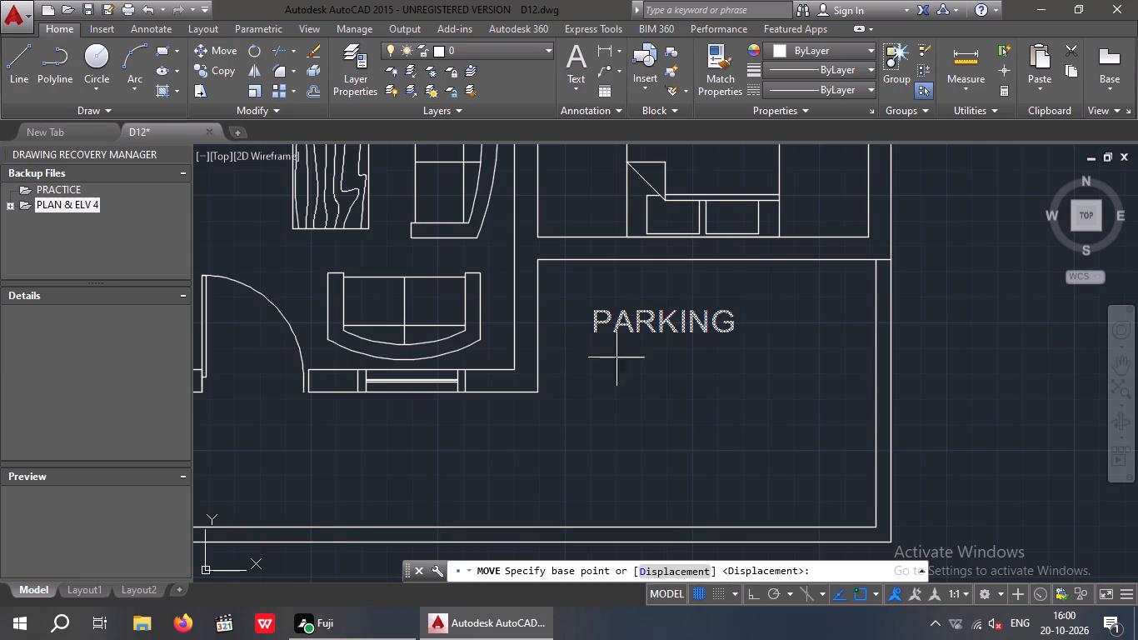
pyautogui.click(593, 338)
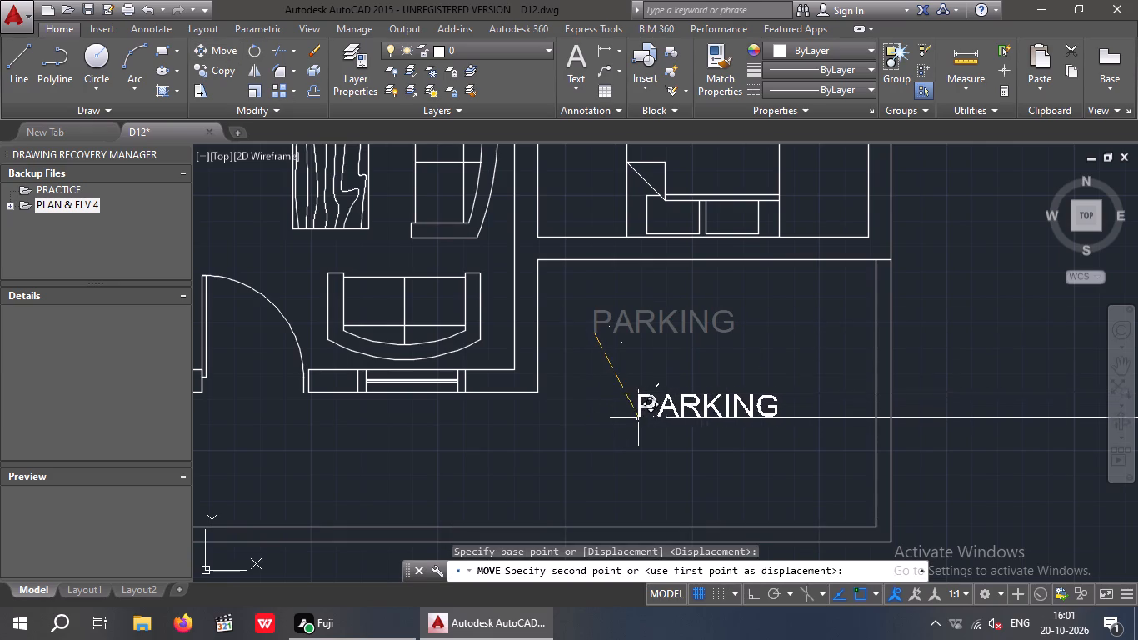
pyautogui.click(646, 414)
pyautogui.scroll(-3, 649, 407)
pyautogui.moveTo(649, 418); pyautogui.dragTo(692, 409, button='middle')
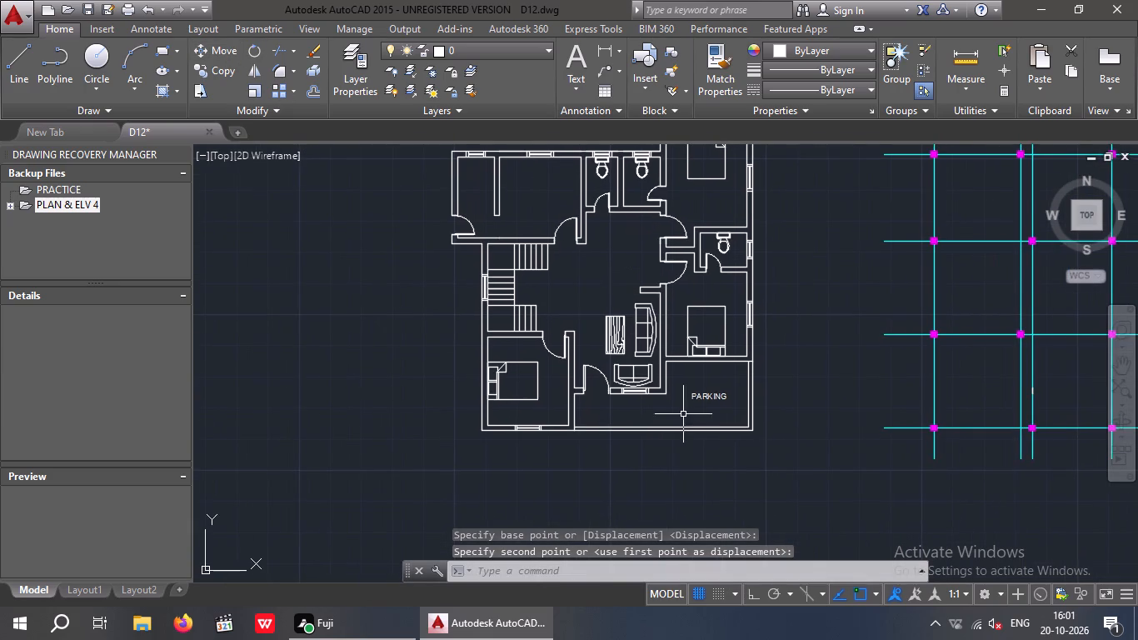
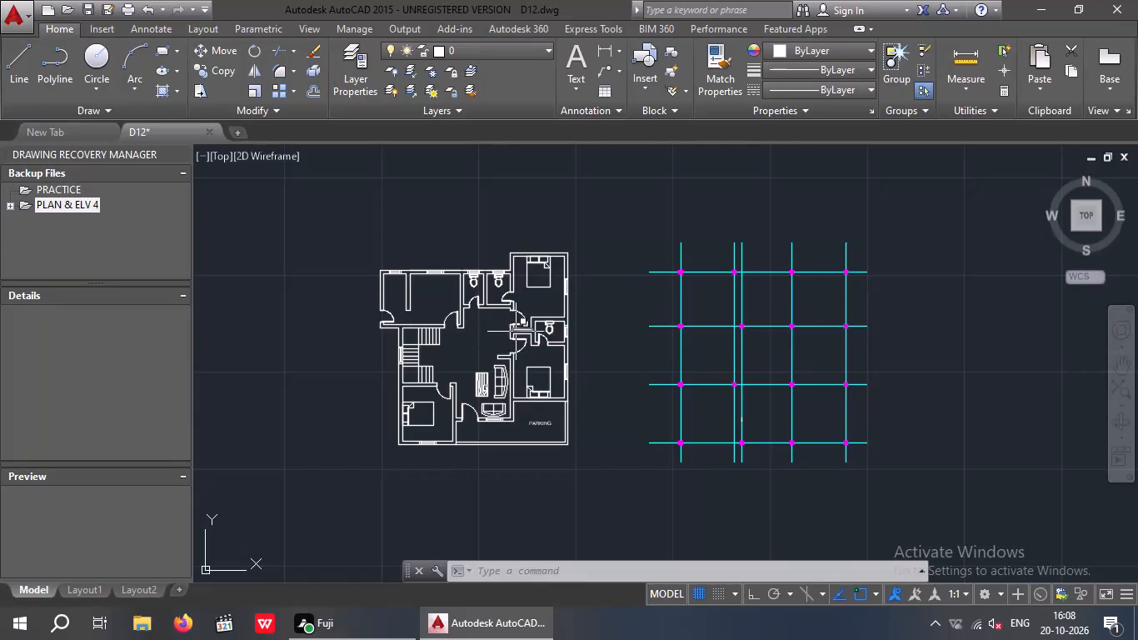
# Add a multiline text label D with 10" text height in the empty space above the floor plan.
pyautogui.click(580, 62)
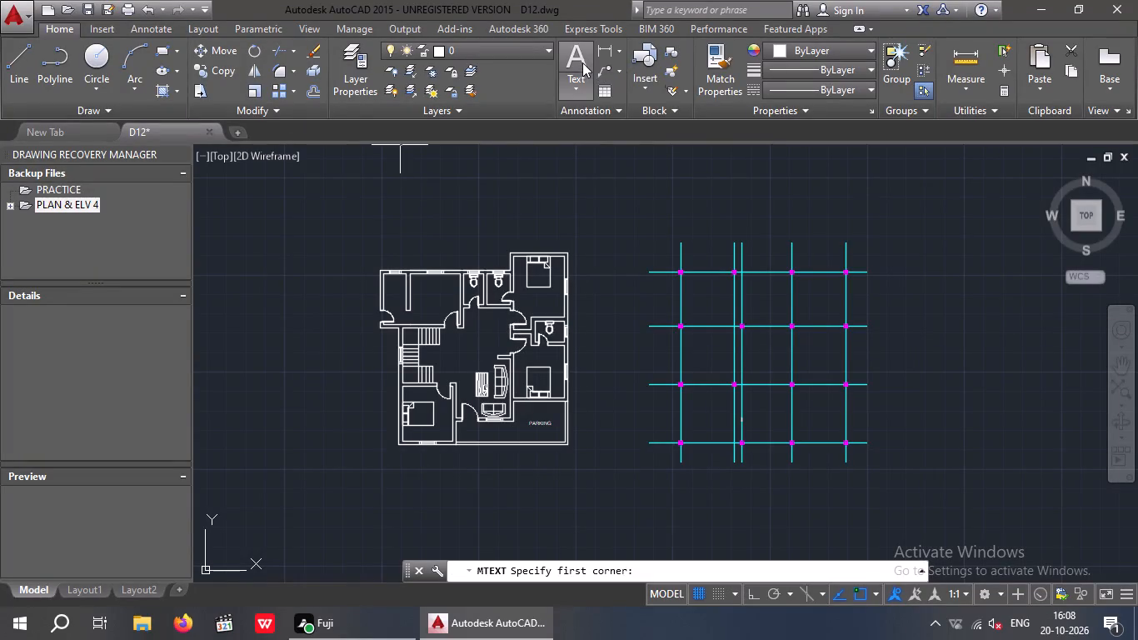
pyautogui.click(434, 183)
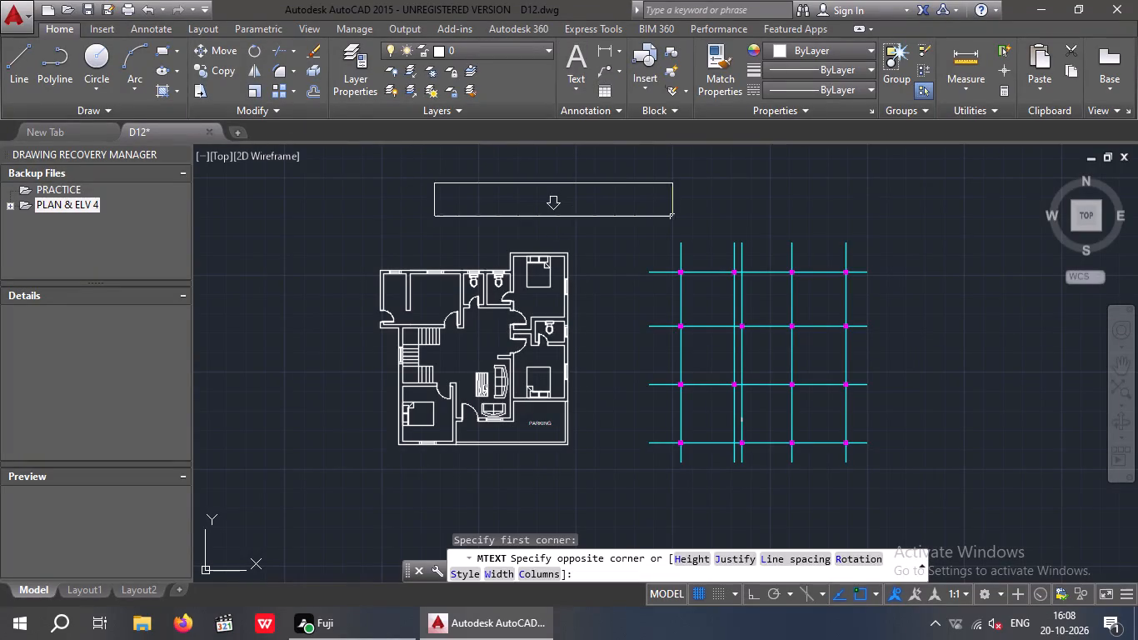
pyautogui.click(672, 217)
pyautogui.click(207, 76)
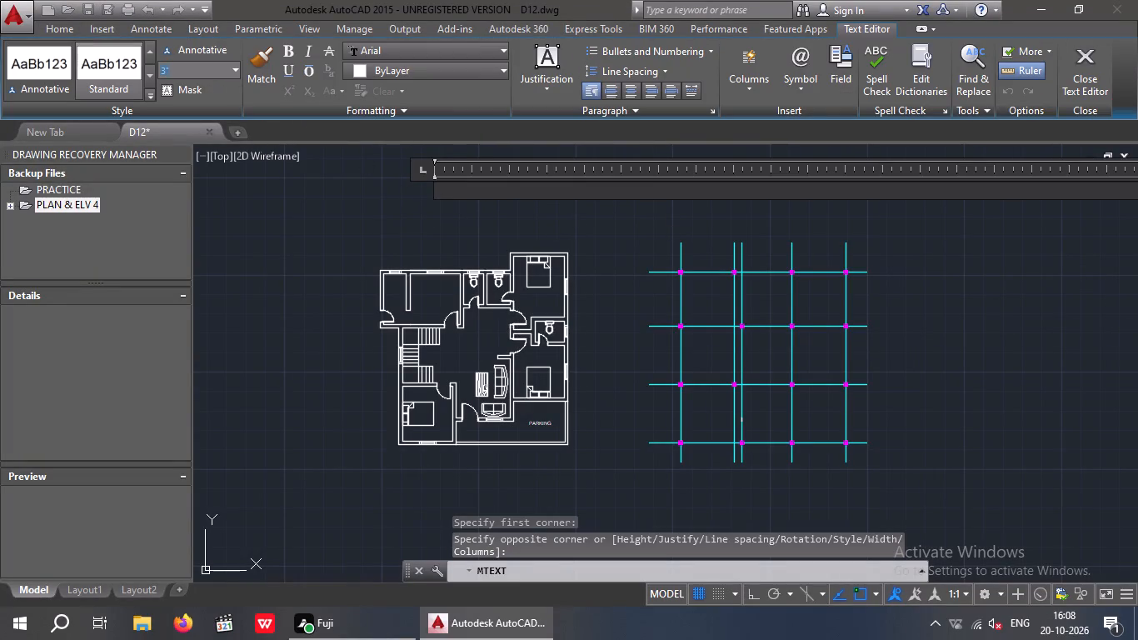
pyautogui.write('10"')
pyautogui.press('Return')
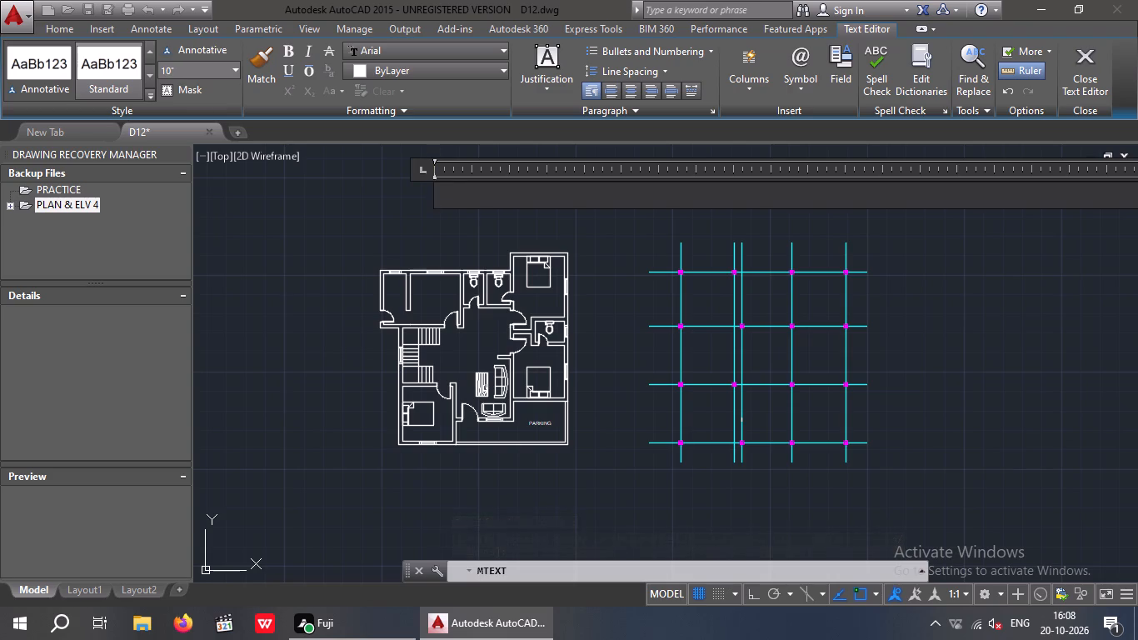
pyautogui.press('d')
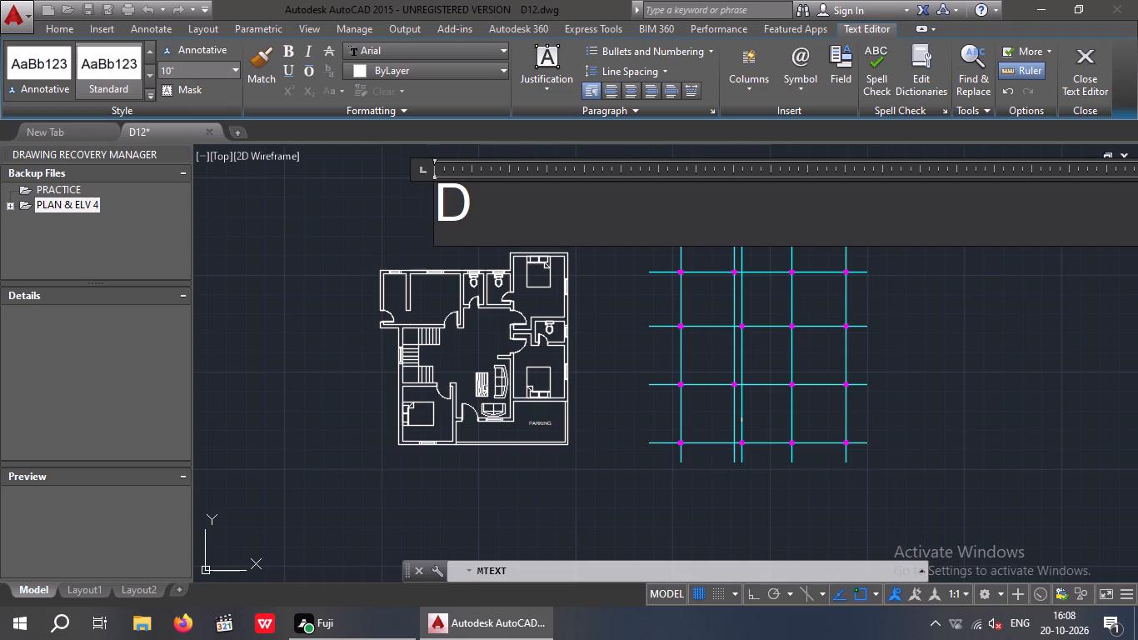
pyautogui.click(360, 171)
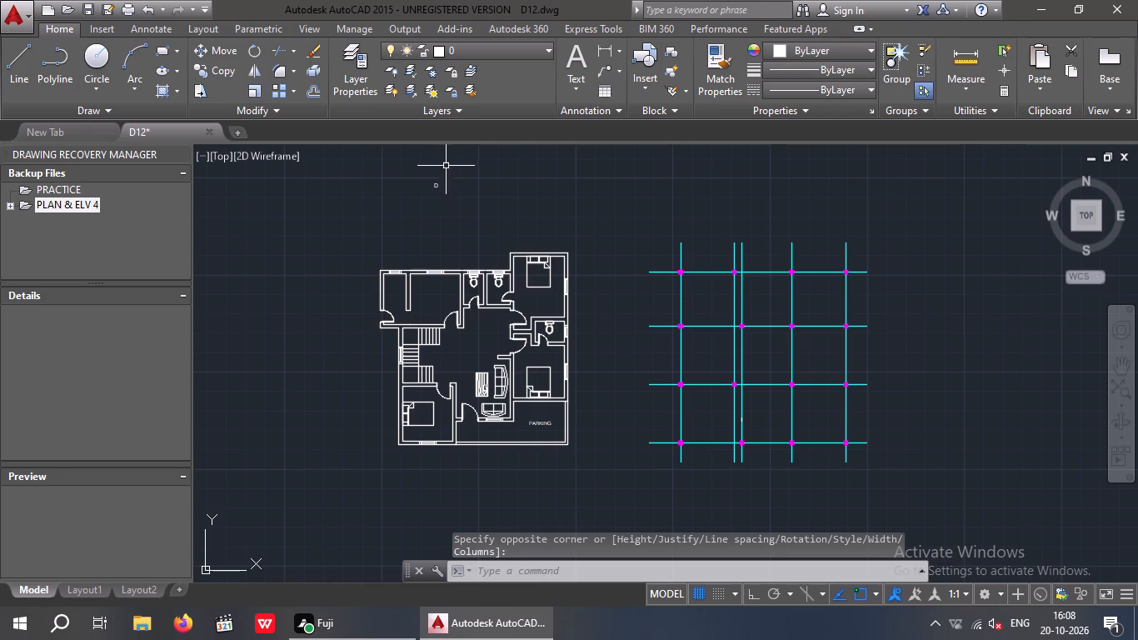
# Offset the kitchen's partition wall line and its upper wall line 2'6" into the room to outline a counter.
pyautogui.scroll(3, 414, 311)
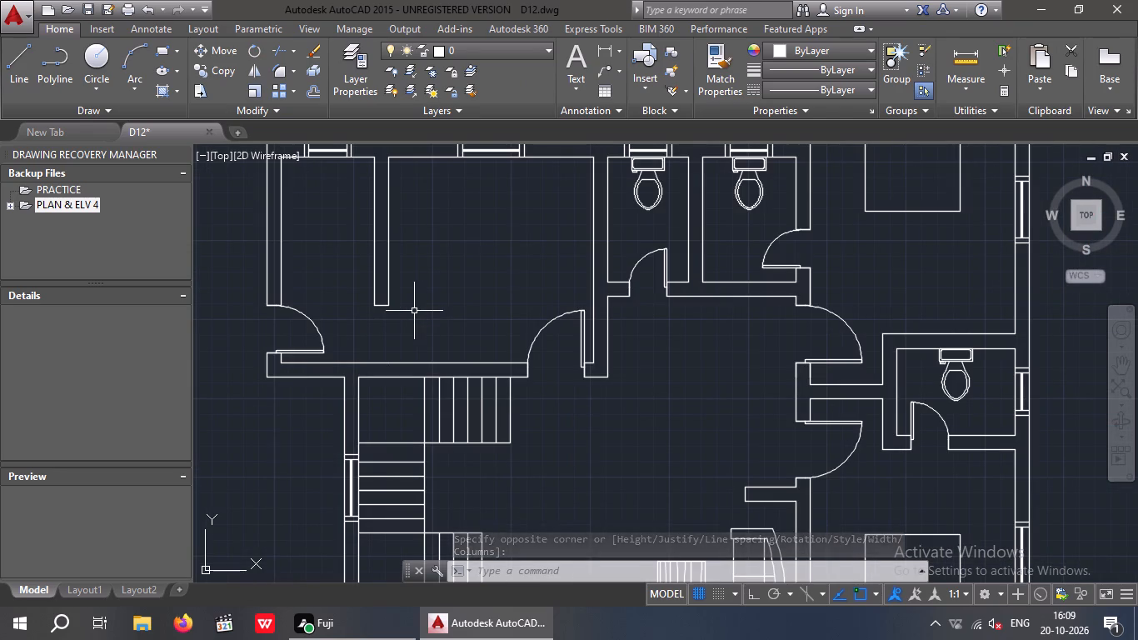
pyautogui.press('Escape')
pyautogui.press('Escape')
pyautogui.press('o')
pyautogui.press('Return')
pyautogui.write("2'6")
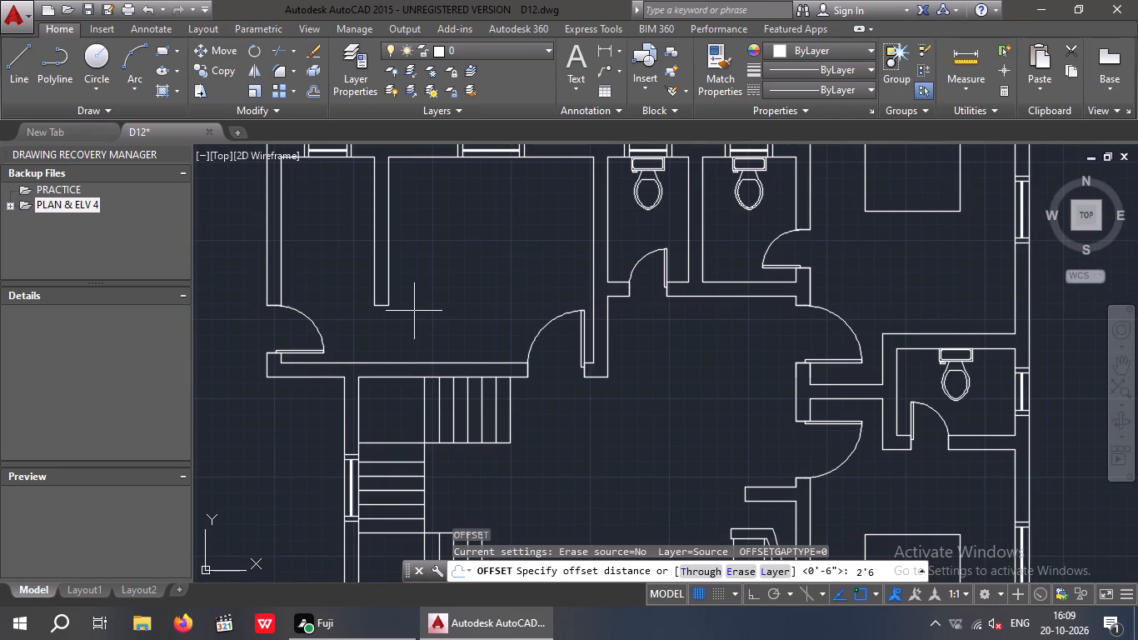
pyautogui.hotkey('shift', '"')
pyautogui.press('Return')
pyautogui.doubleClick(393, 262)
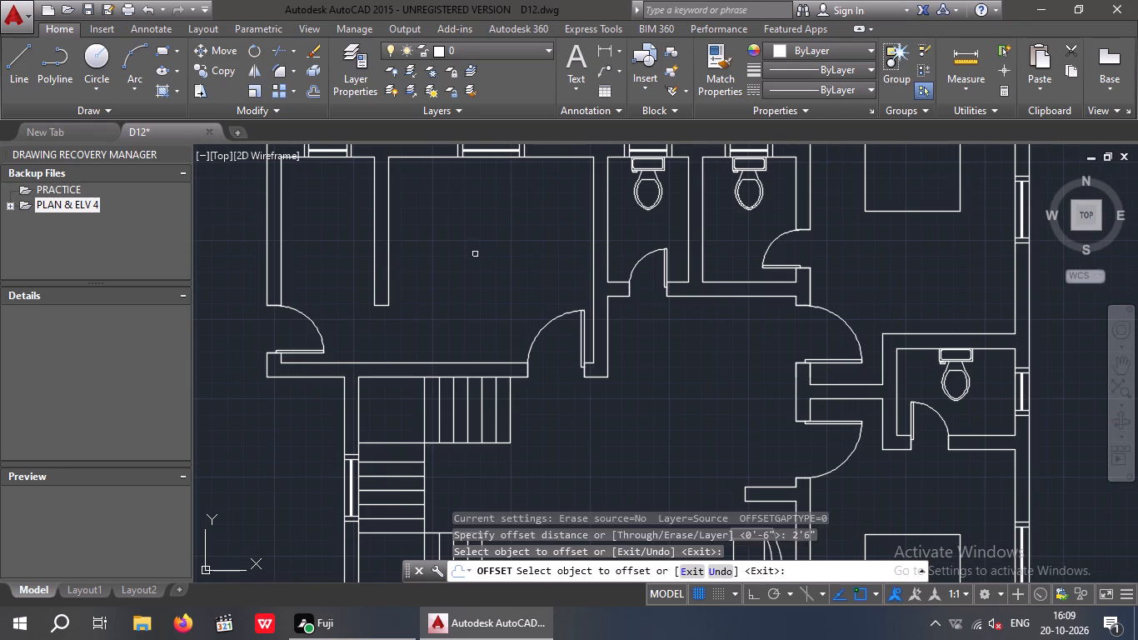
pyautogui.click(475, 253)
pyautogui.moveTo(388, 265); pyautogui.dragTo(396, 265)
pyautogui.click(454, 260)
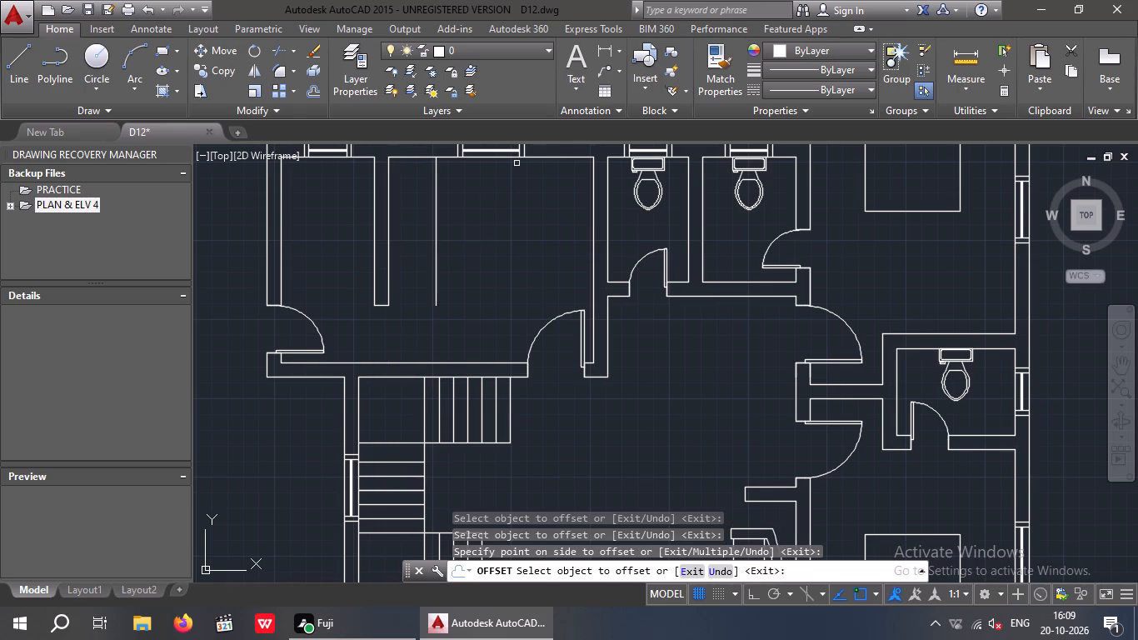
pyautogui.moveTo(561, 157); pyautogui.dragTo(561, 166)
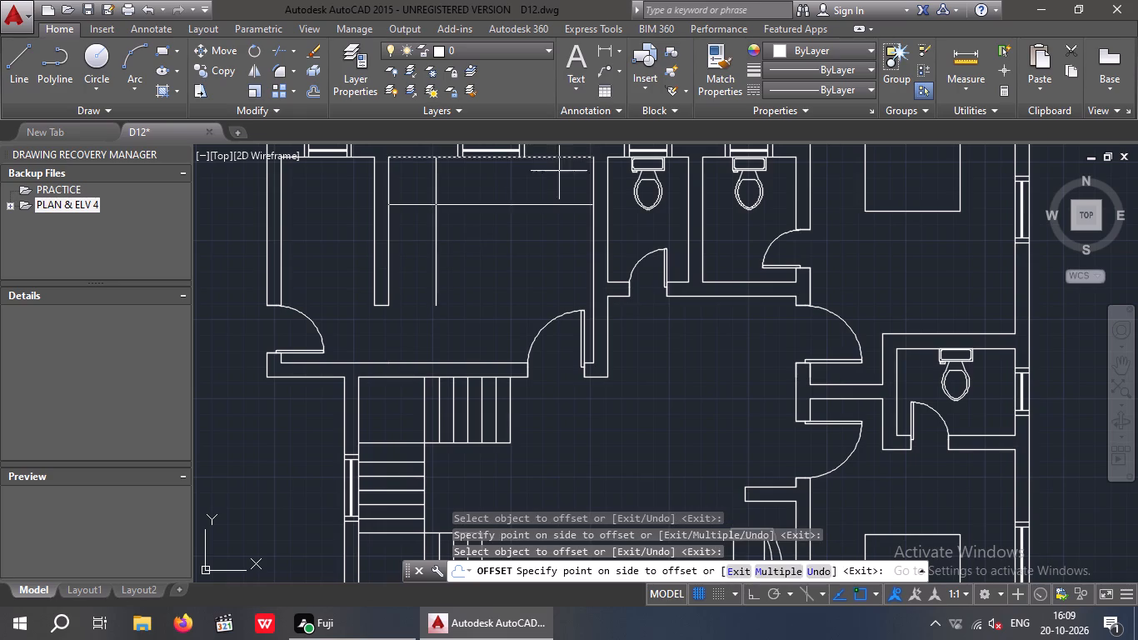
pyautogui.click(554, 184)
pyautogui.press('Escape')
pyautogui.press('Escape')
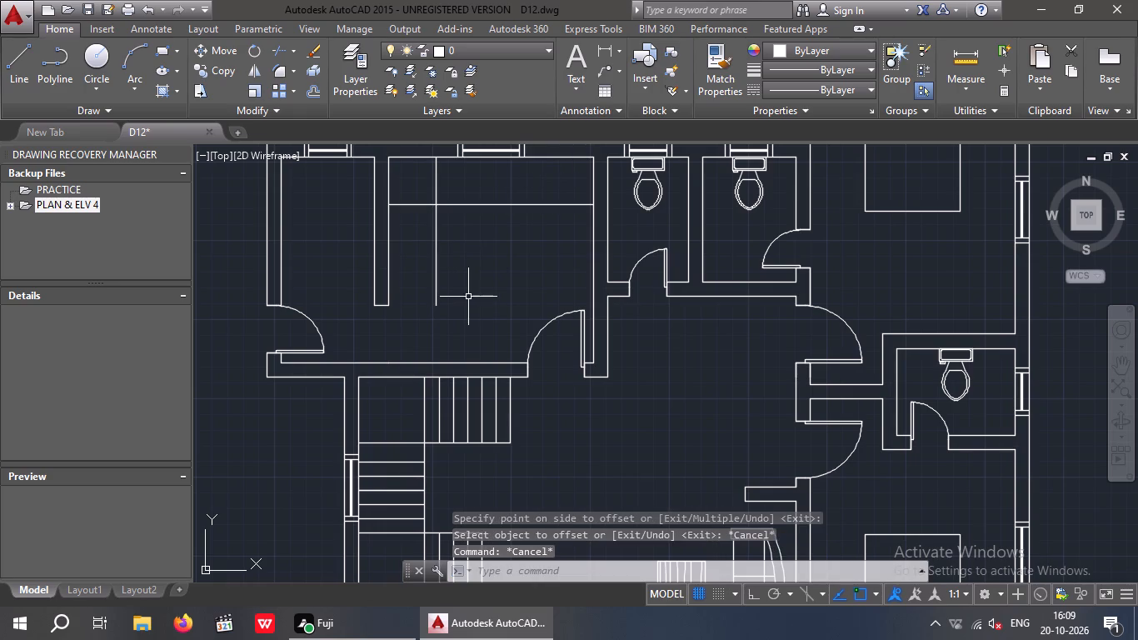
# Extend the end line of the kitchen partition wall to the vertical counter line.
pyautogui.press('e')
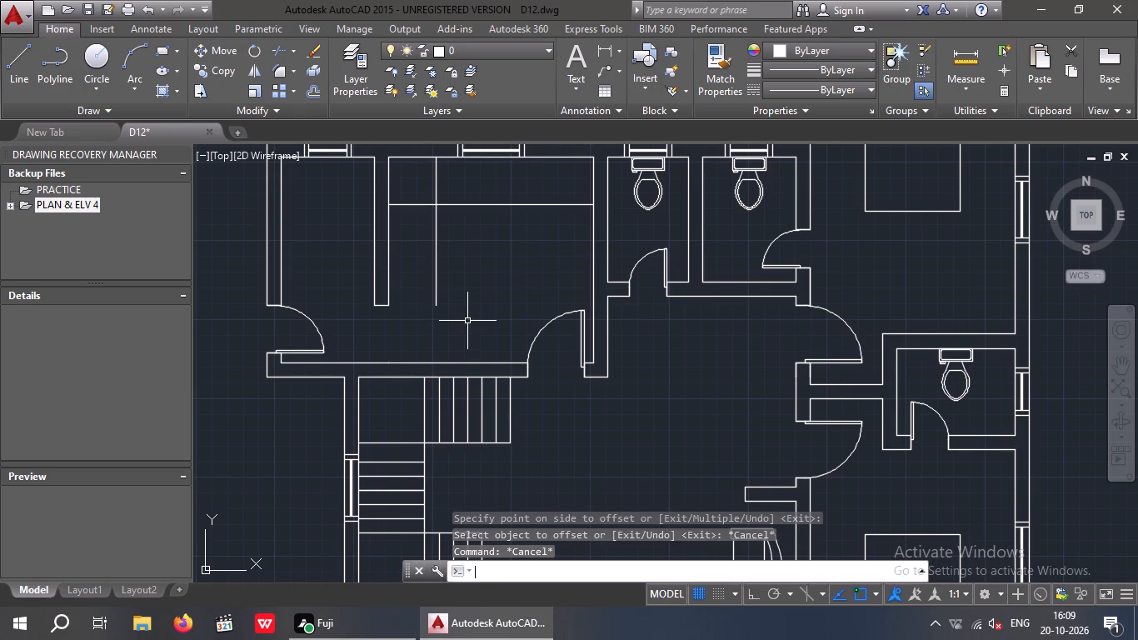
pyautogui.press('x')
pyautogui.press('space')
pyautogui.press('space')
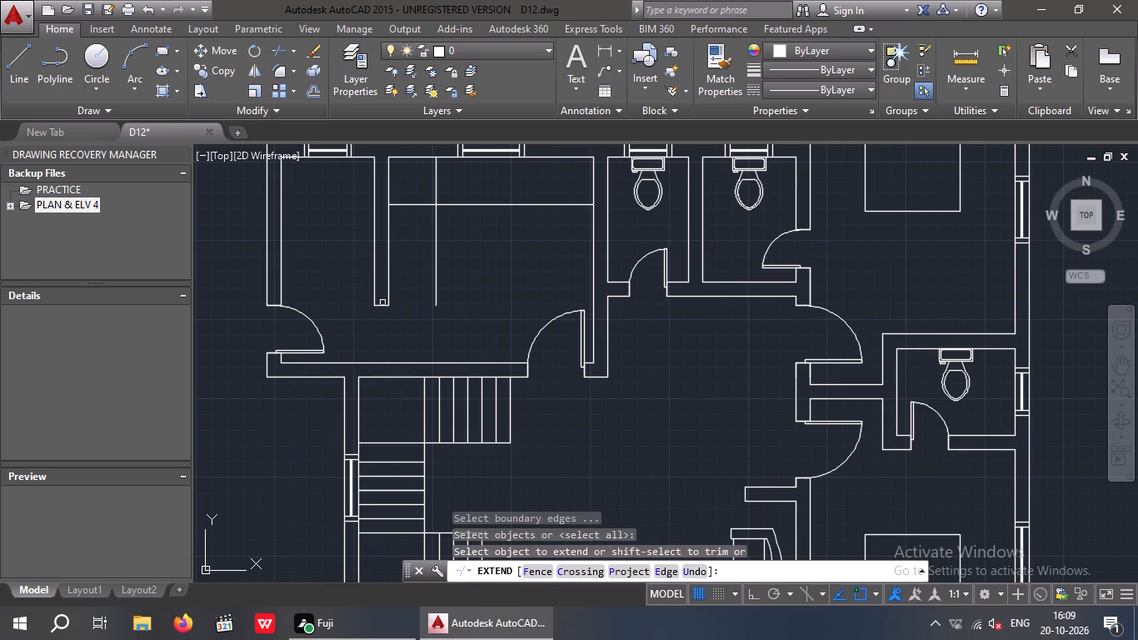
pyautogui.click(382, 307)
pyautogui.press('Escape')
pyautogui.press('Escape')
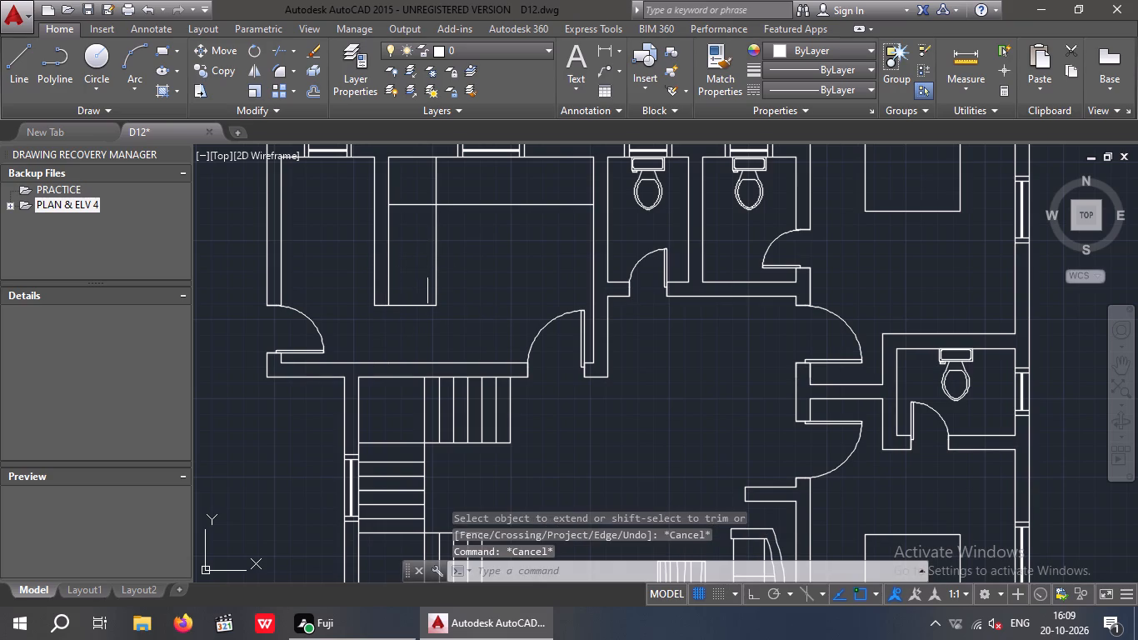
# Trim the crossing counter lines at the kitchen's inner corner to leave an L-shaped counter.
pyautogui.press('t')
pyautogui.press('r')
pyautogui.press('space')
pyautogui.press('space')
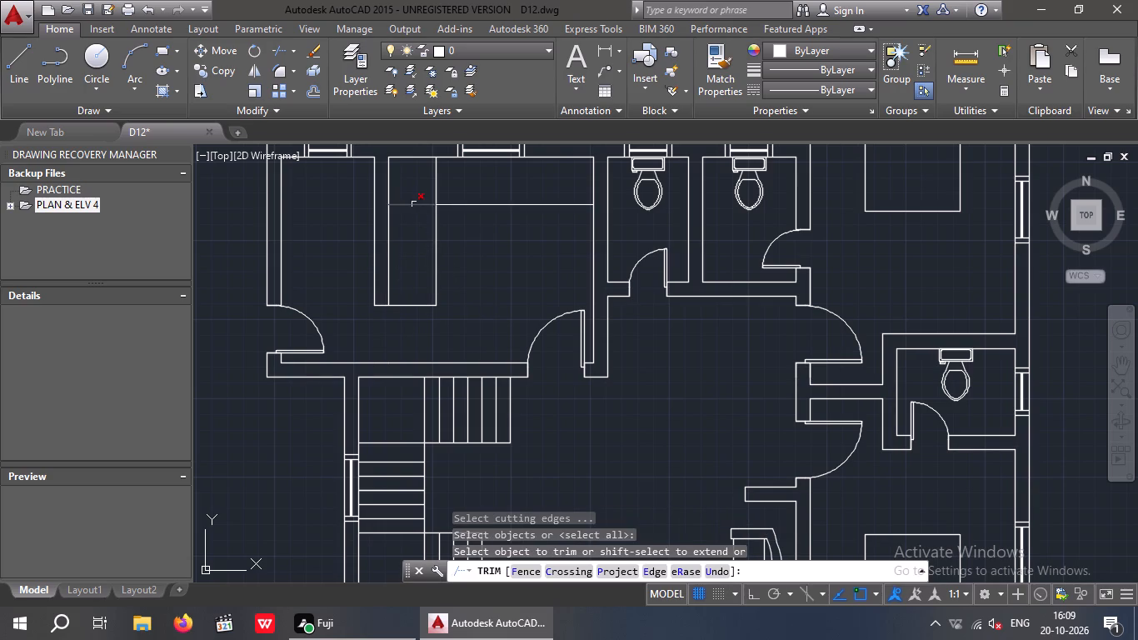
pyautogui.click(414, 205)
pyautogui.click(436, 192)
pyautogui.scroll(-2, 434, 191)
pyautogui.moveTo(464, 272); pyautogui.dragTo(462, 302, button='middle')
pyautogui.press('Escape')
pyautogui.press('Escape')
# Add a multiline text label D with 10" text height in the hall beside the stairs, near the kitchen door.
pyautogui.scroll(2, 462, 267)
pyautogui.scroll(-1, 463, 266)
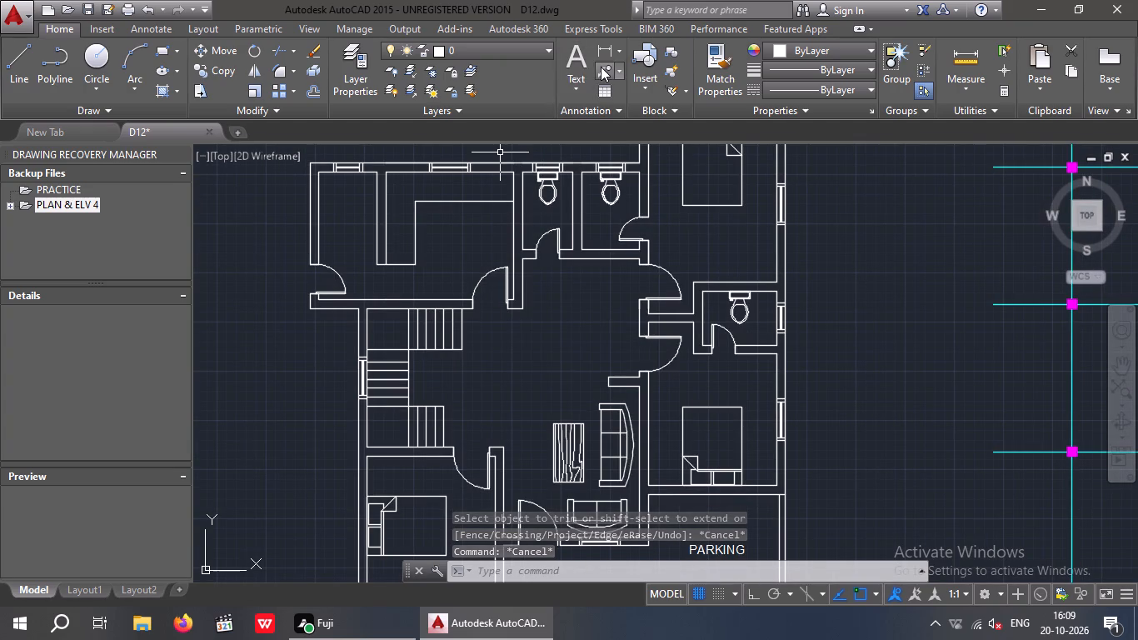
pyautogui.click(578, 62)
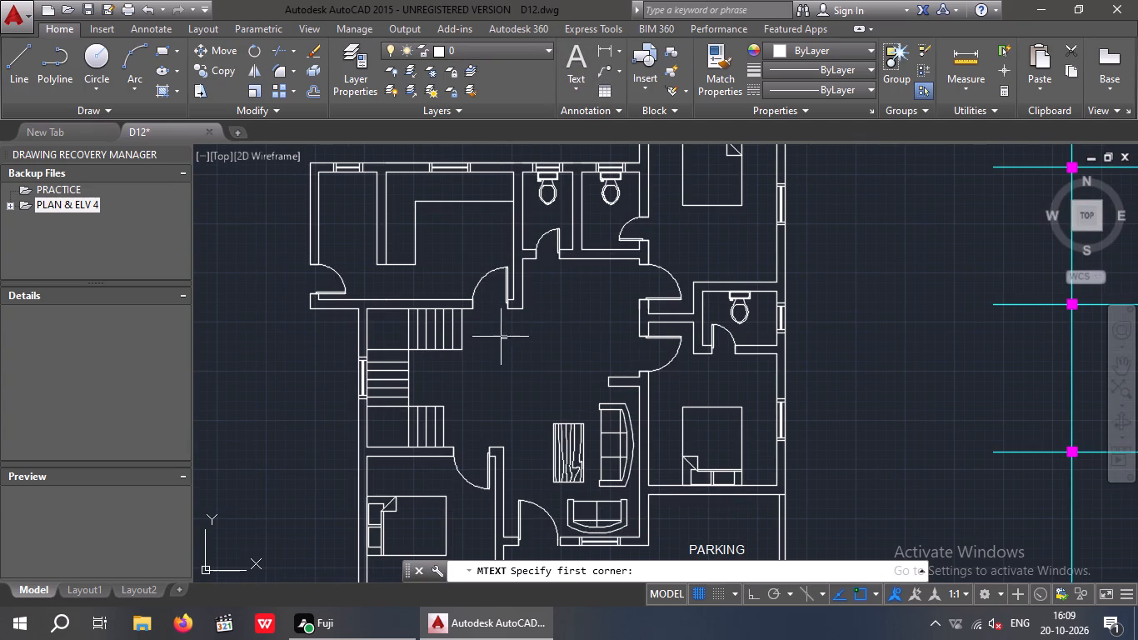
pyautogui.click(497, 333)
pyautogui.click(868, 391)
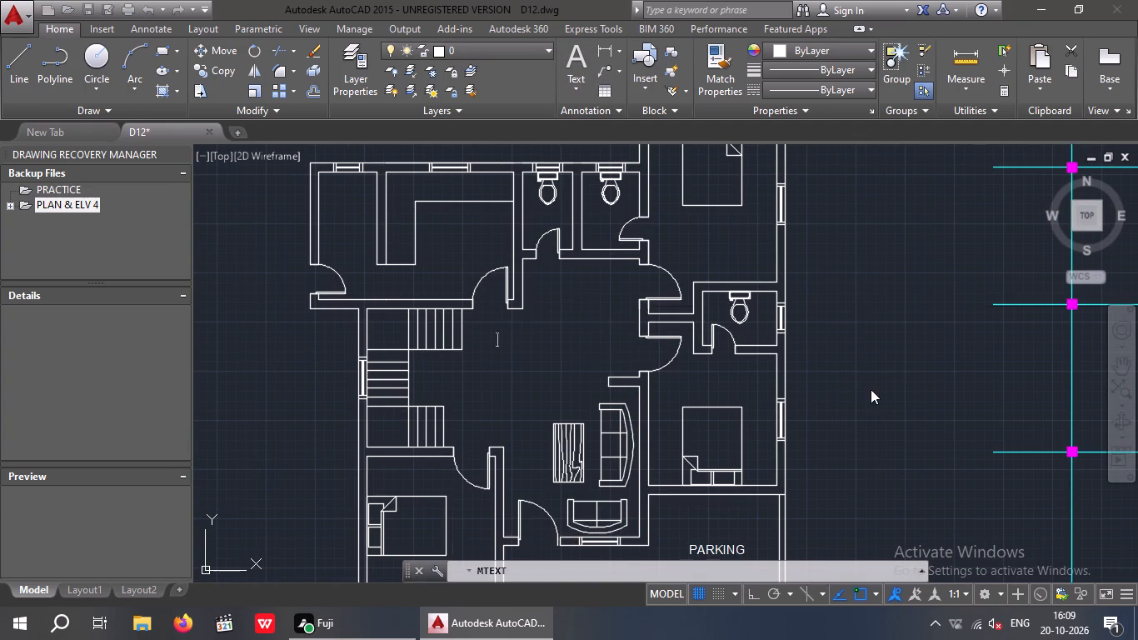
pyautogui.click(187, 74)
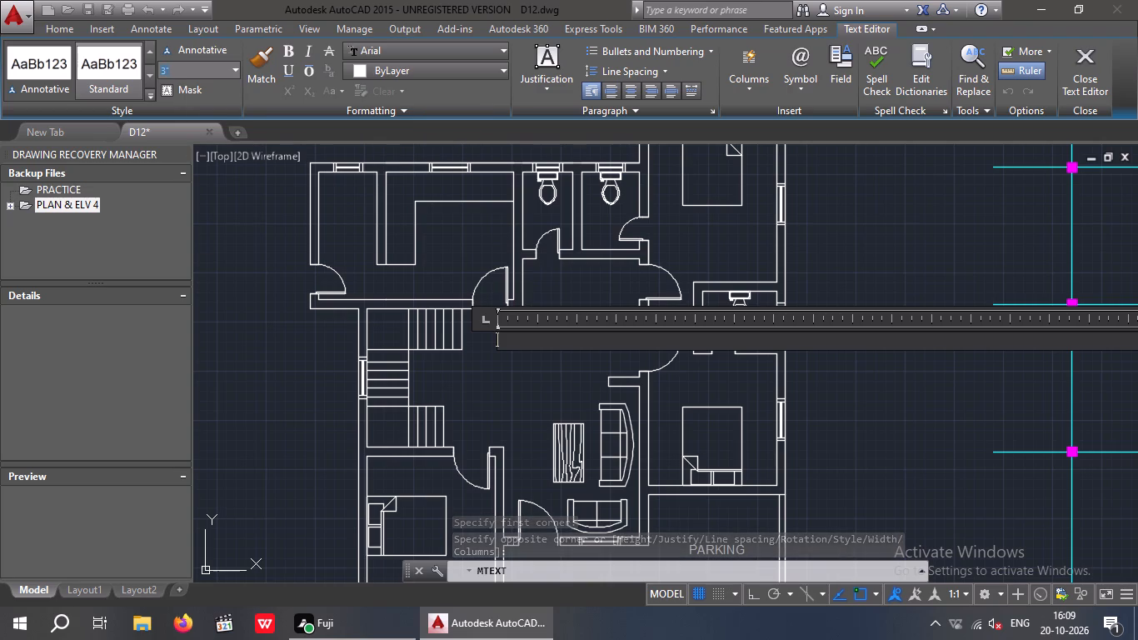
pyautogui.write('10')
pyautogui.hotkey('shift', '"')
pyautogui.press('Return')
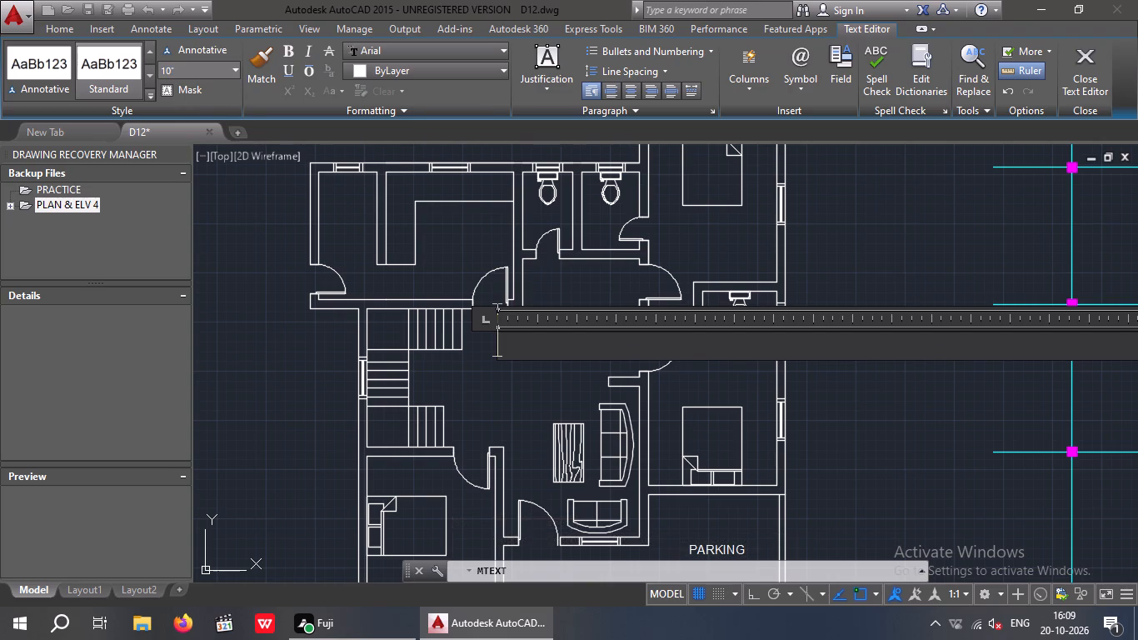
pyautogui.press('d')
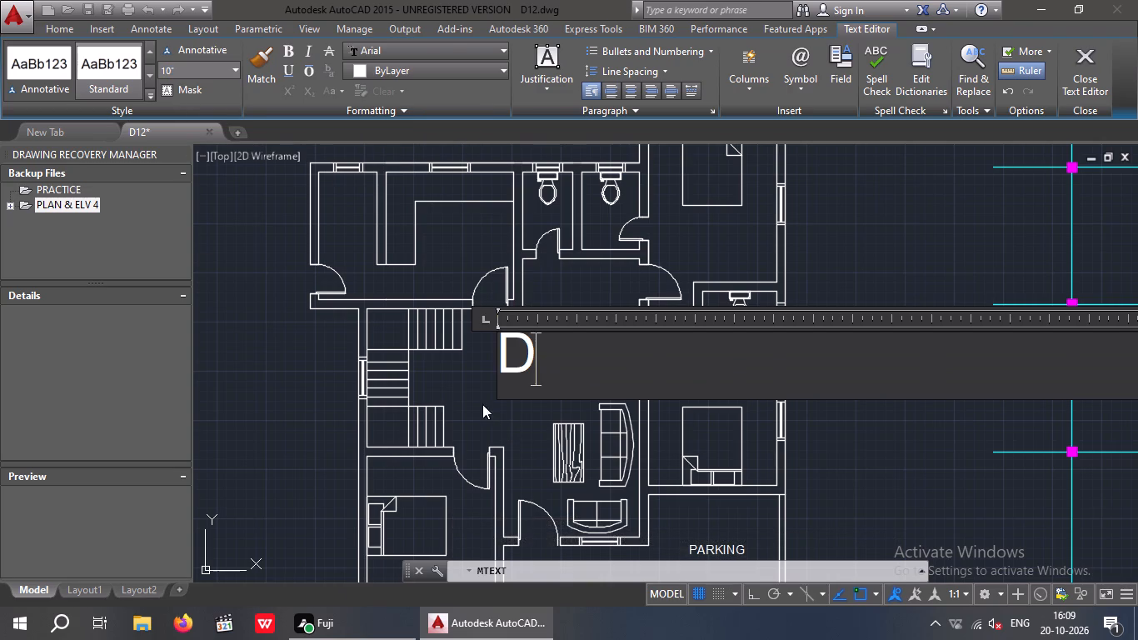
pyautogui.click(482, 404)
# Move the D label from the hall into the kitchen door opening.
pyautogui.scroll(-2, 482, 402)
pyautogui.scroll(4, 489, 380)
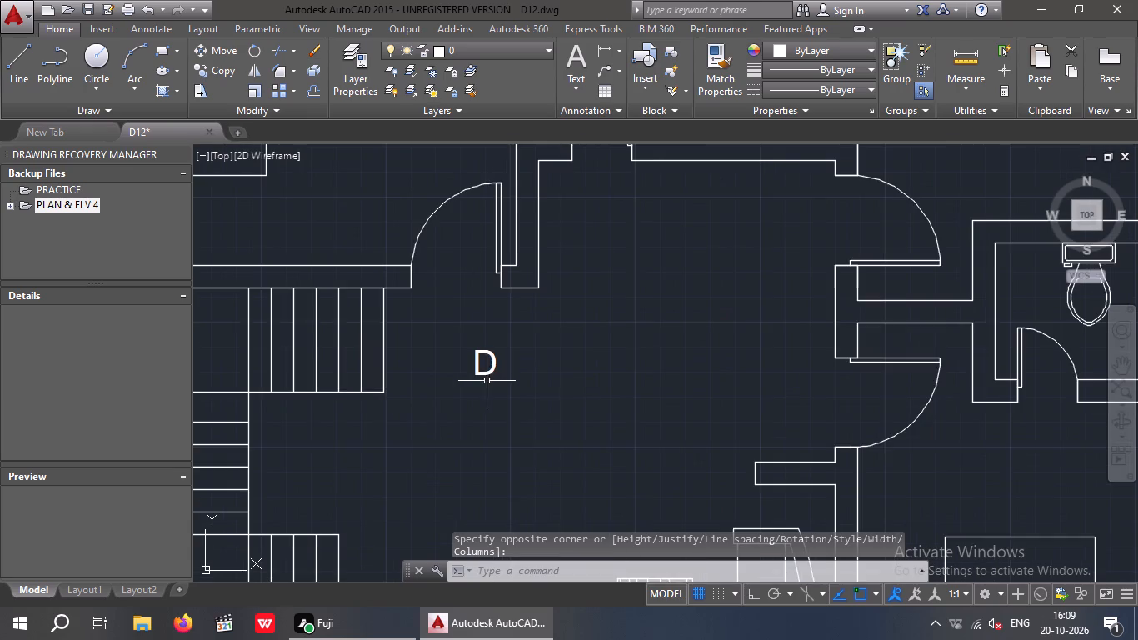
pyautogui.scroll(1, 487, 381)
pyautogui.moveTo(532, 385); pyautogui.dragTo(503, 380)
pyautogui.click(462, 314)
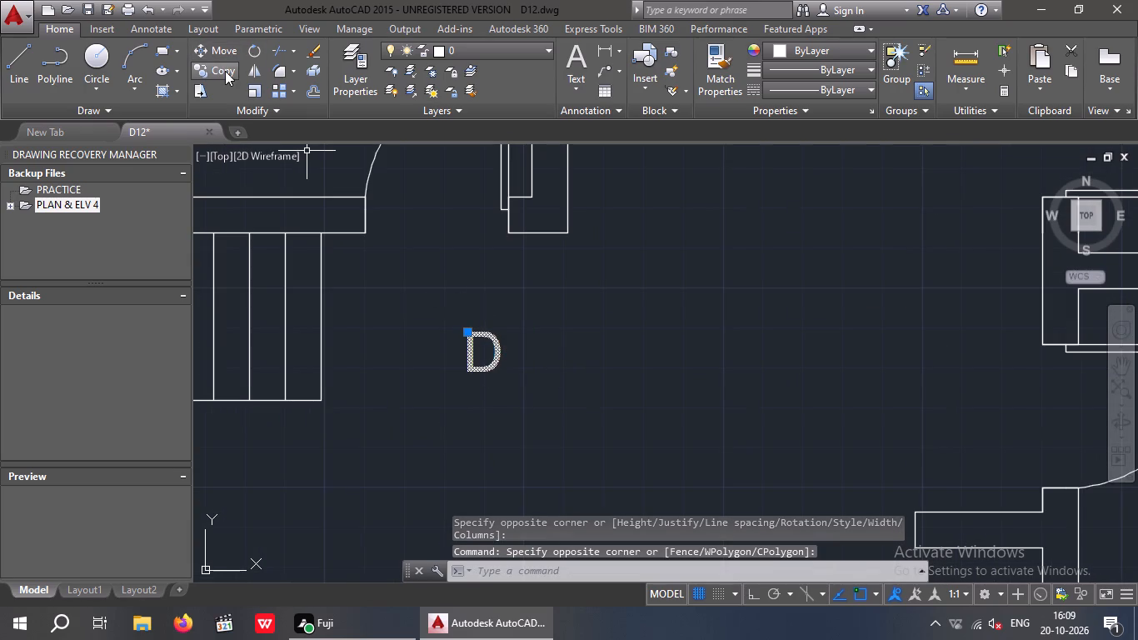
pyautogui.click(210, 45)
pyautogui.click(462, 368)
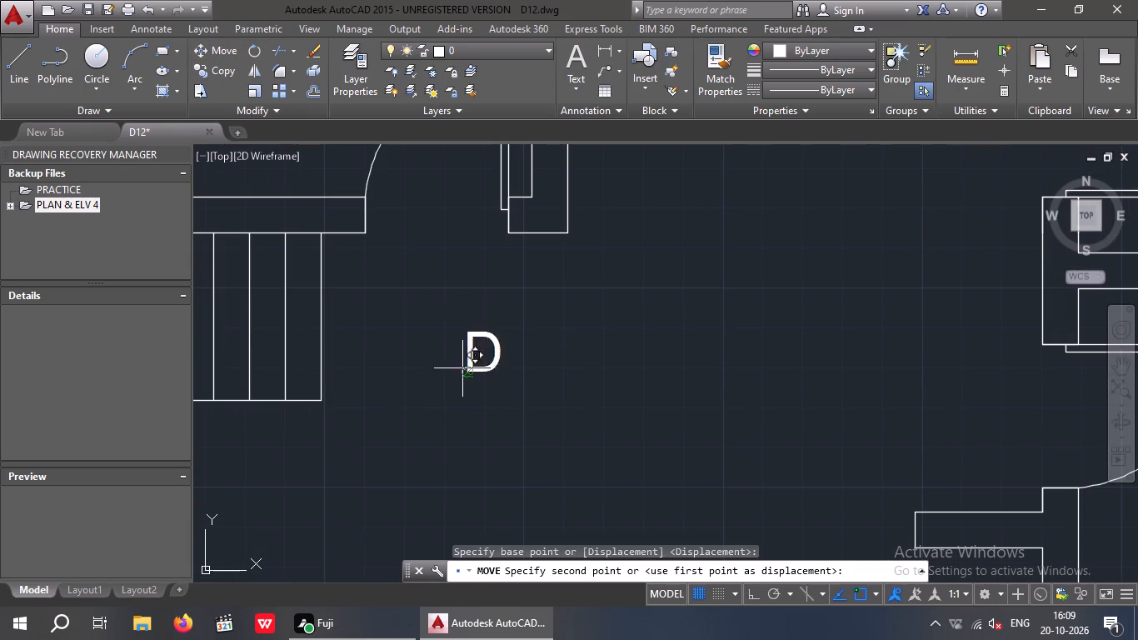
pyautogui.click(417, 228)
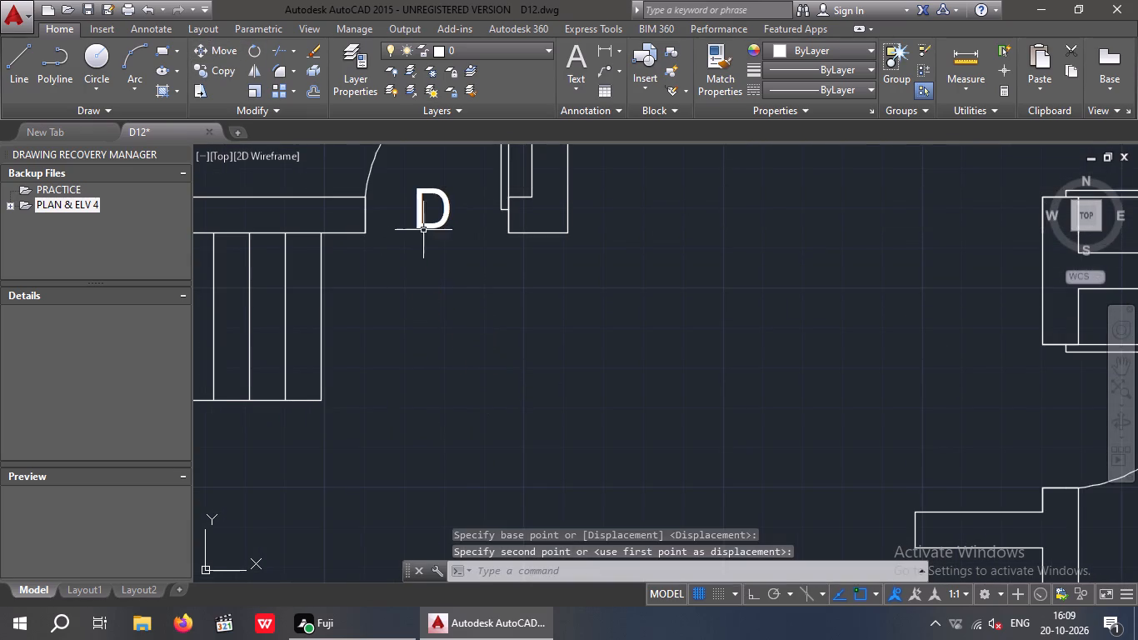
# Copy the D label from the kitchen door into the openings of the two bedroom doors across the hall.
pyautogui.scroll(-3, 431, 242)
pyautogui.moveTo(467, 303); pyautogui.dragTo(473, 327, button='middle')
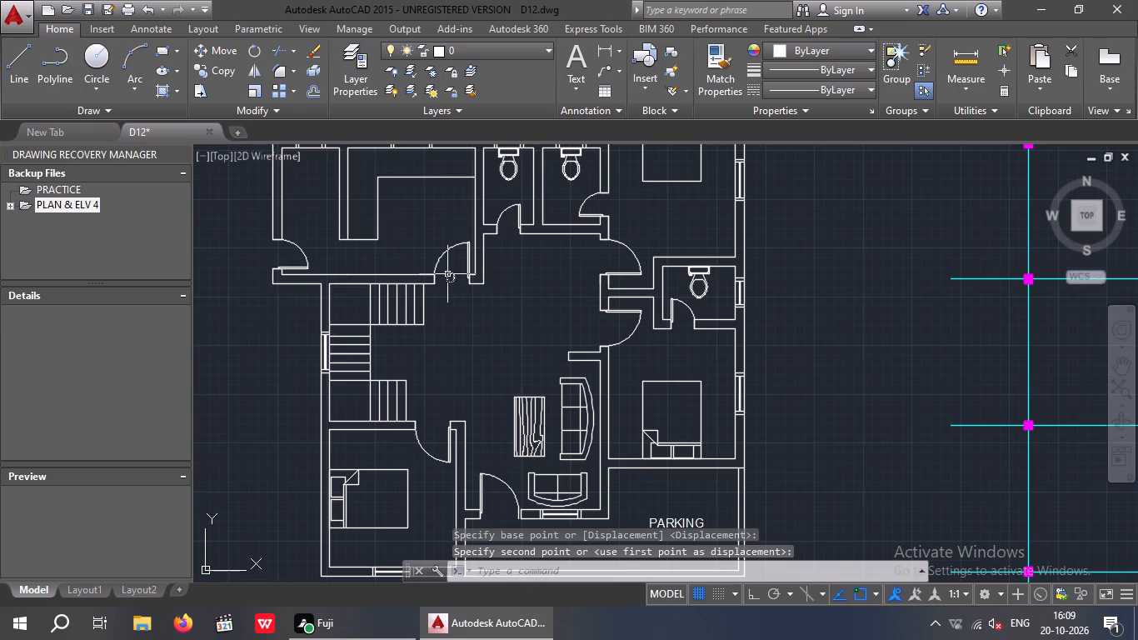
pyautogui.scroll(1, 447, 273)
pyautogui.click(467, 308)
pyautogui.click(448, 273)
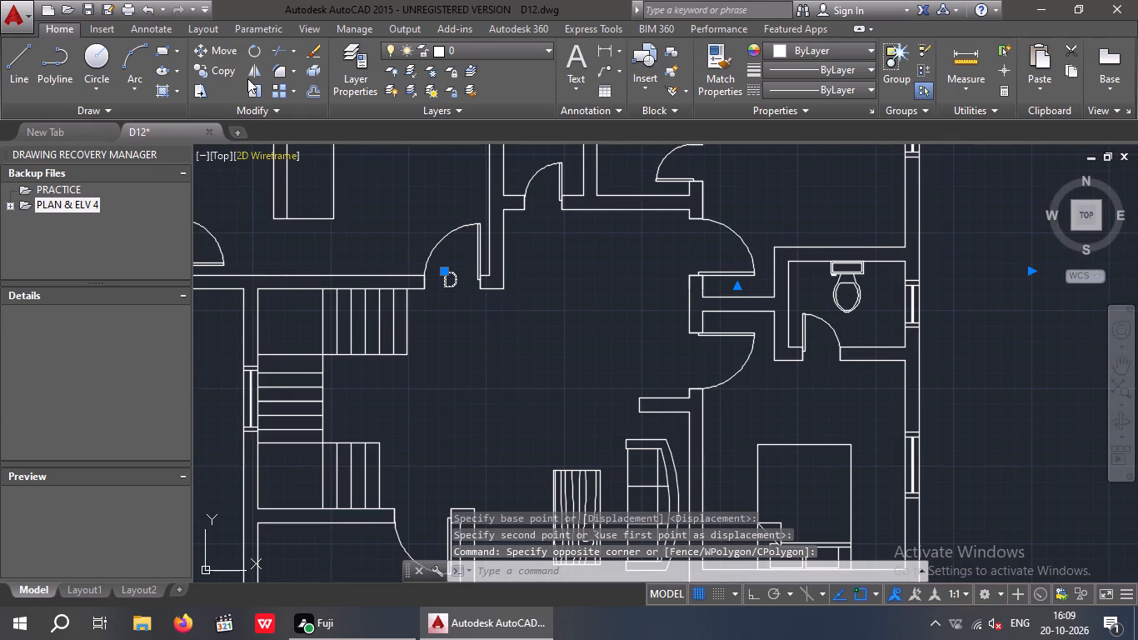
pyautogui.click(228, 72)
pyautogui.click(442, 292)
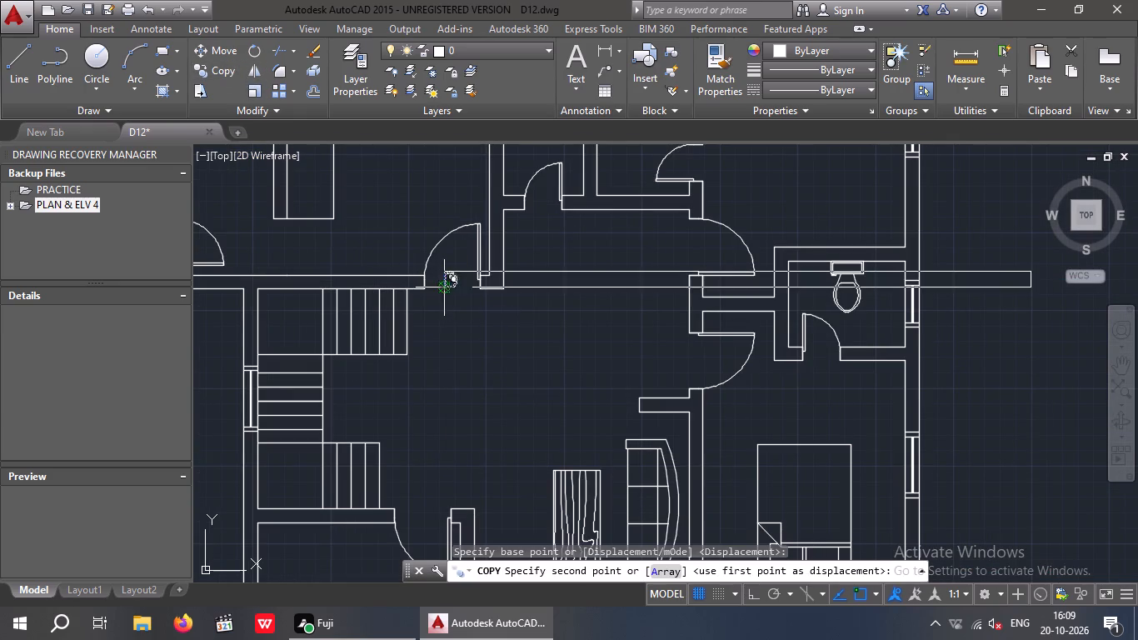
pyautogui.click(694, 254)
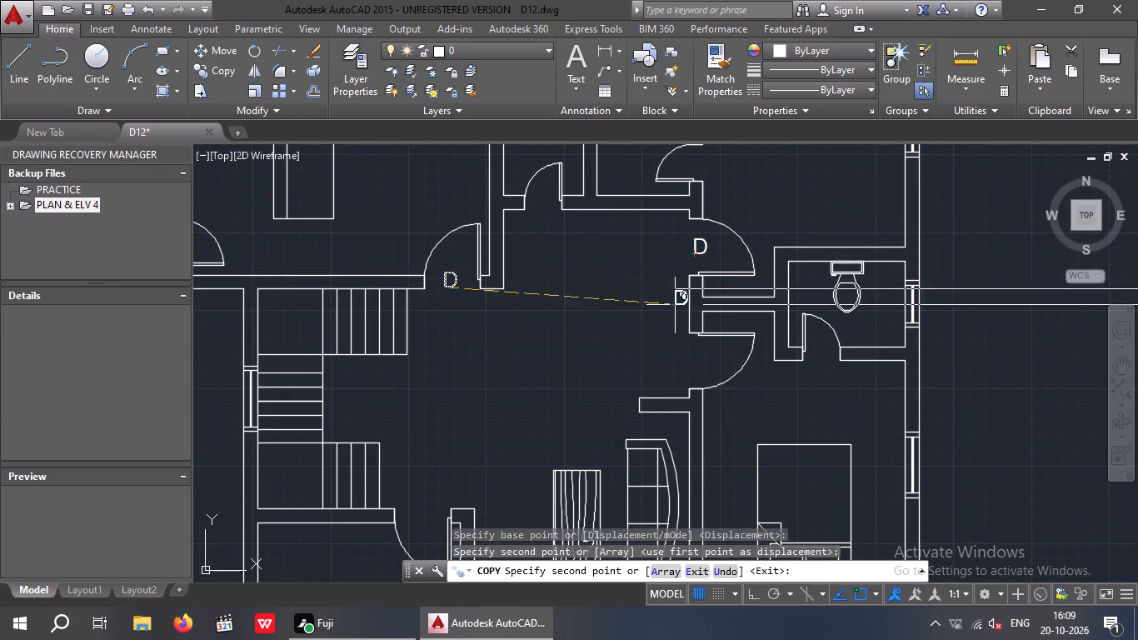
pyautogui.click(694, 368)
# Place another copy of the D label in the door opening of the bedroom below the stairs.
pyautogui.scroll(-1, 684, 360)
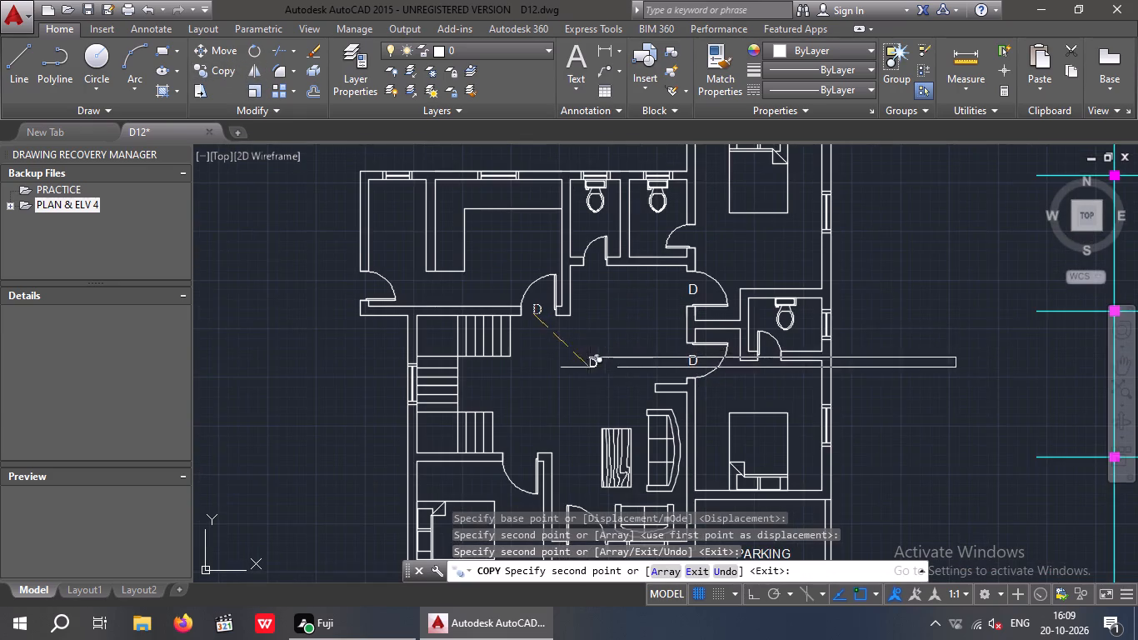
pyautogui.moveTo(589, 367); pyautogui.dragTo(612, 328, button='middle')
pyautogui.scroll(3, 537, 427)
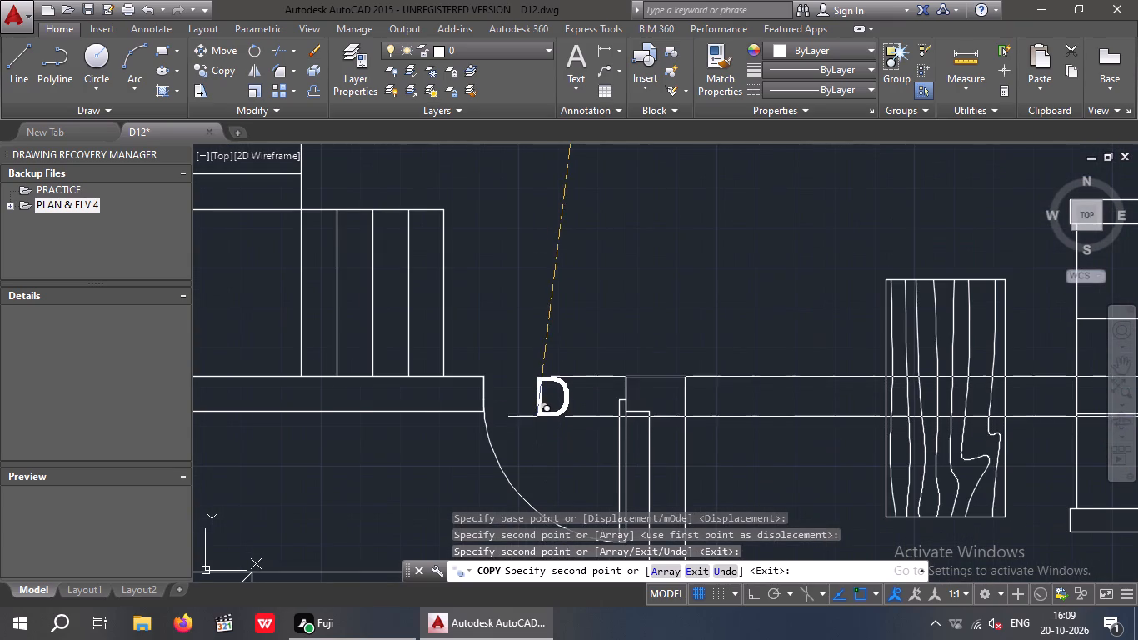
pyautogui.click(536, 417)
pyautogui.scroll(-3, 557, 383)
pyautogui.scroll(3, 629, 486)
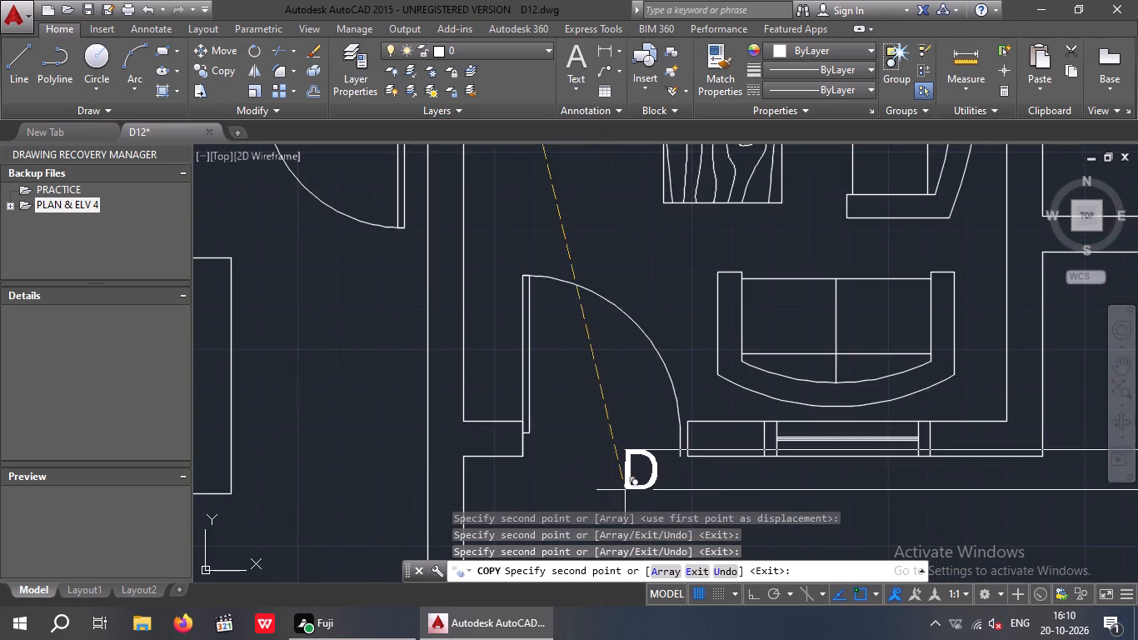
pyautogui.scroll(-3, 592, 422)
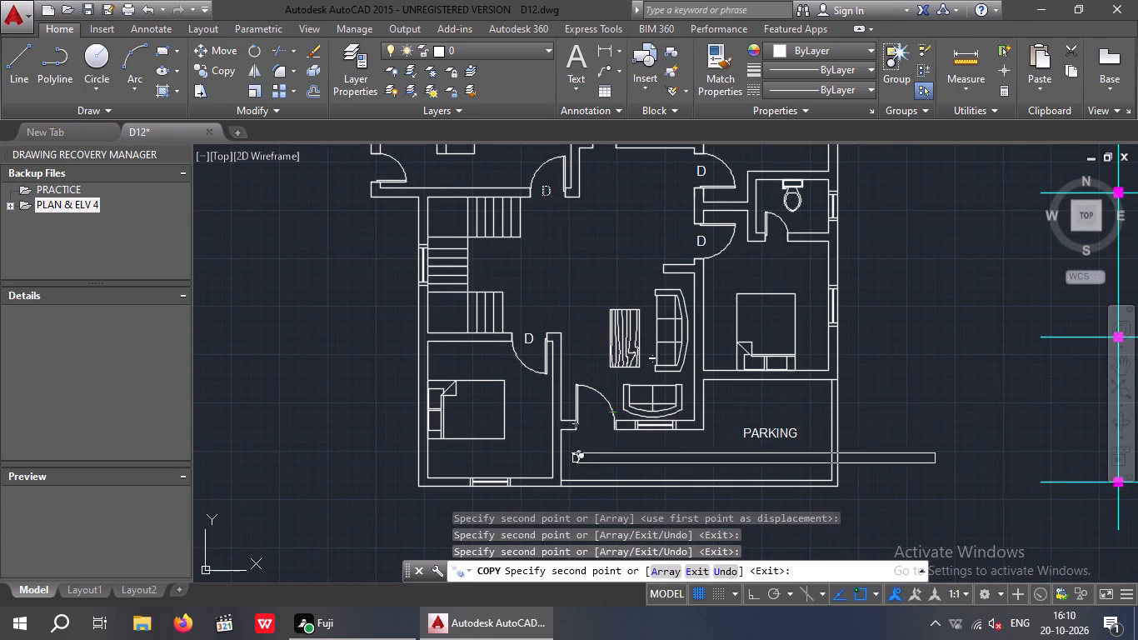
pyautogui.moveTo(563, 478); pyautogui.dragTo(547, 512, button='middle')
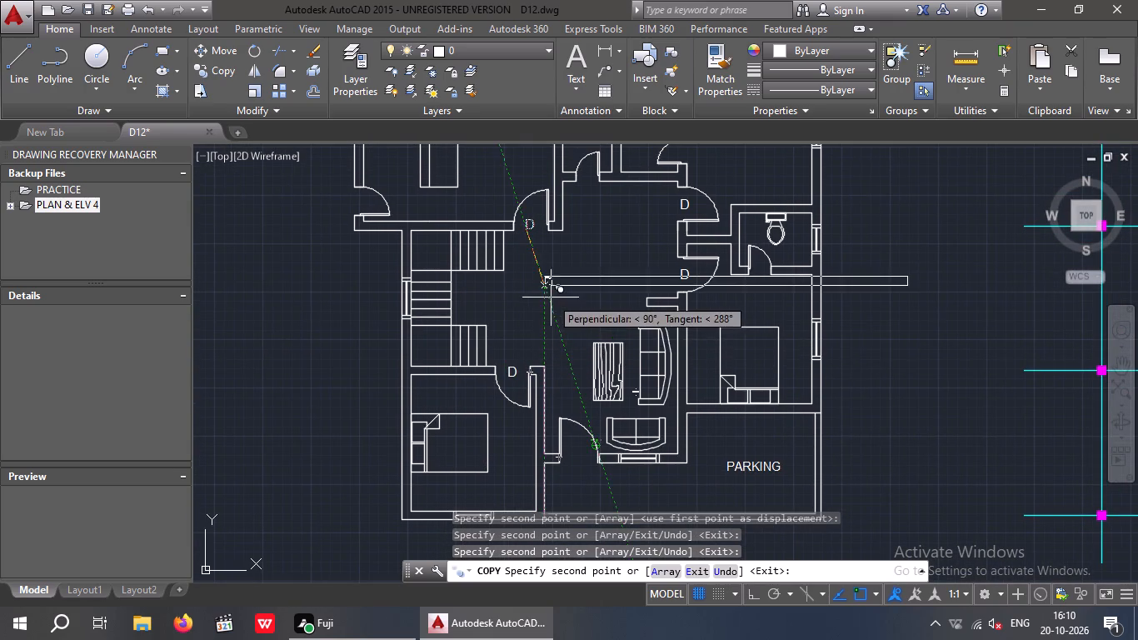
pyautogui.moveTo(547, 337); pyautogui.dragTo(524, 374, button='middle')
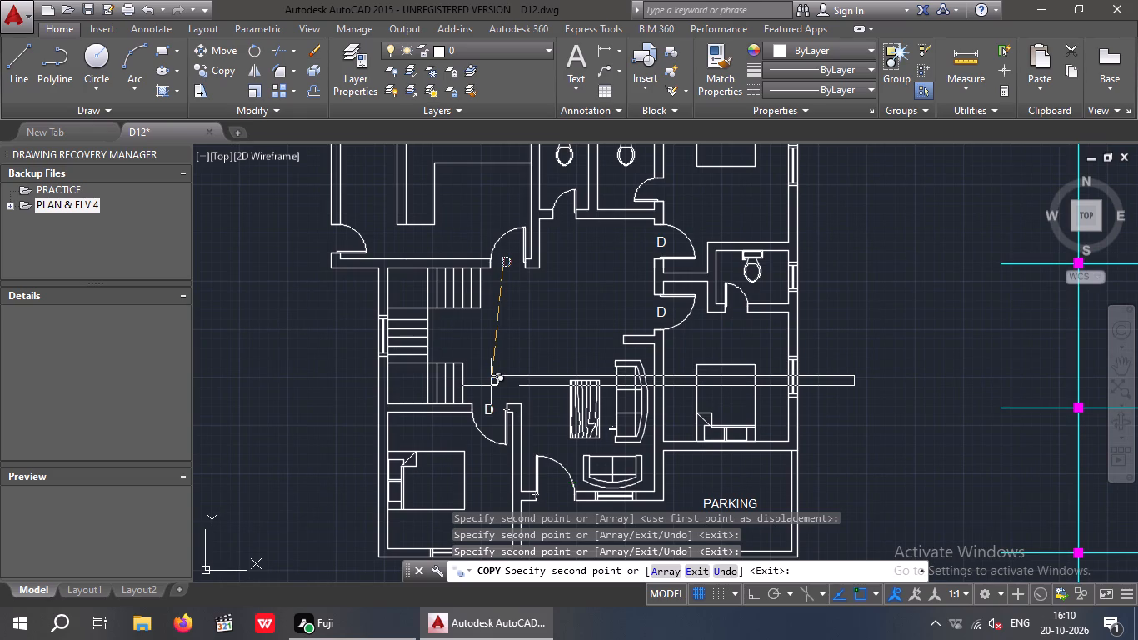
pyautogui.moveTo(531, 358); pyautogui.dragTo(517, 390, button='middle')
pyautogui.press('Escape')
pyautogui.press('Escape')
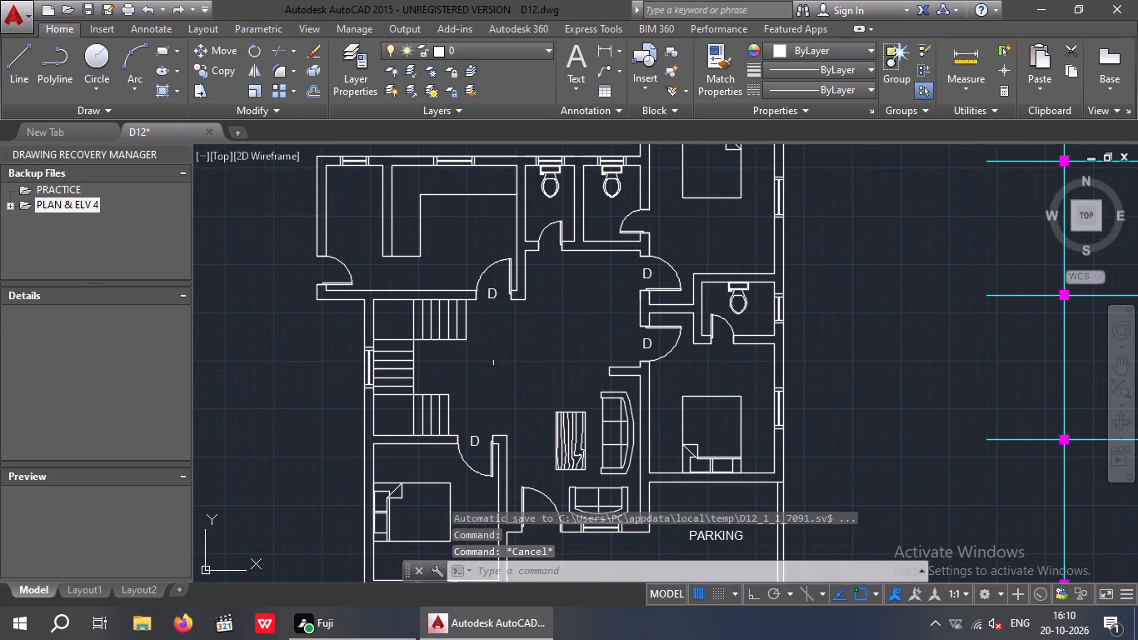
# Change the spare D label above the floor plan to D1.
pyautogui.moveTo(508, 406); pyautogui.dragTo(511, 446, button='middle')
pyautogui.scroll(-1, 511, 442)
pyautogui.moveTo(499, 263); pyautogui.dragTo(502, 341, button='middle')
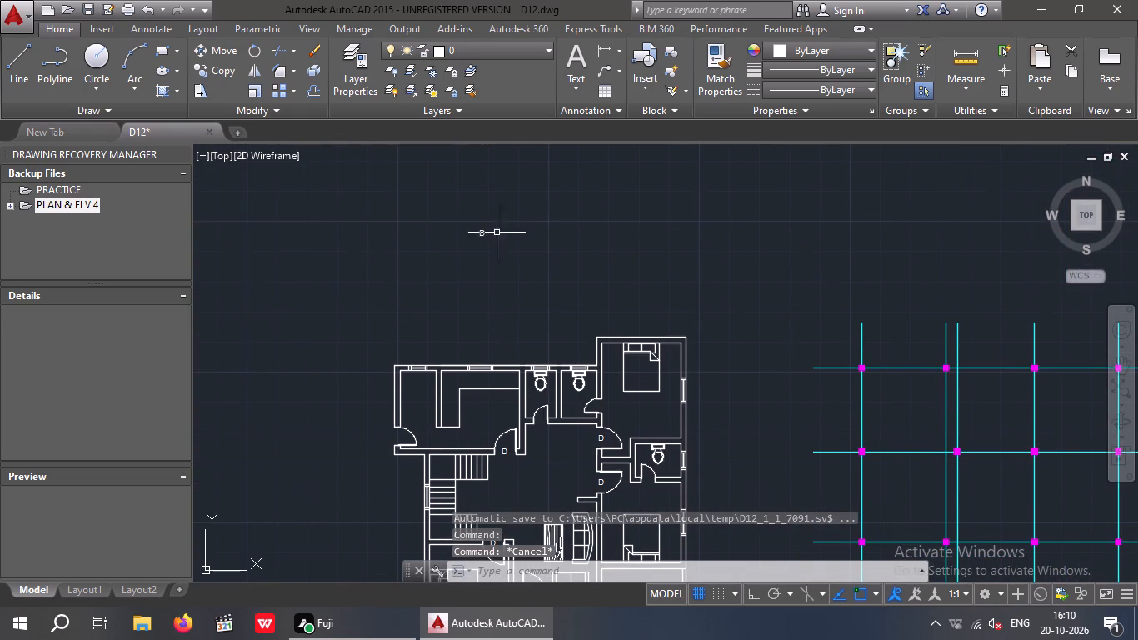
pyautogui.doubleClick(483, 232)
pyautogui.scroll(3, 490, 242)
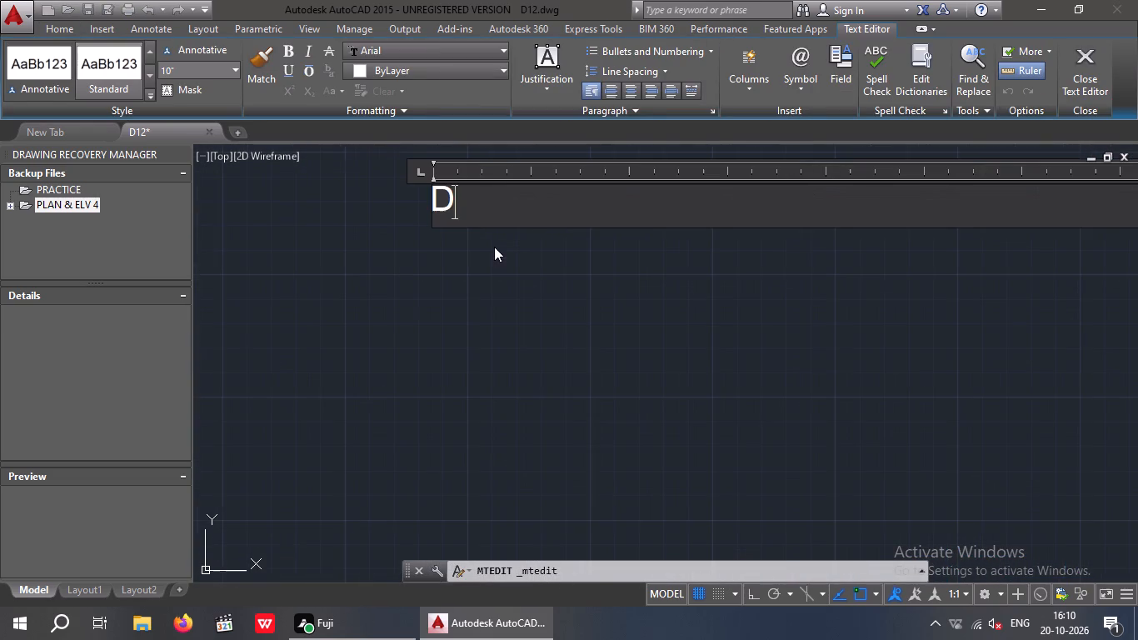
pyautogui.press('1')
pyautogui.click(458, 300)
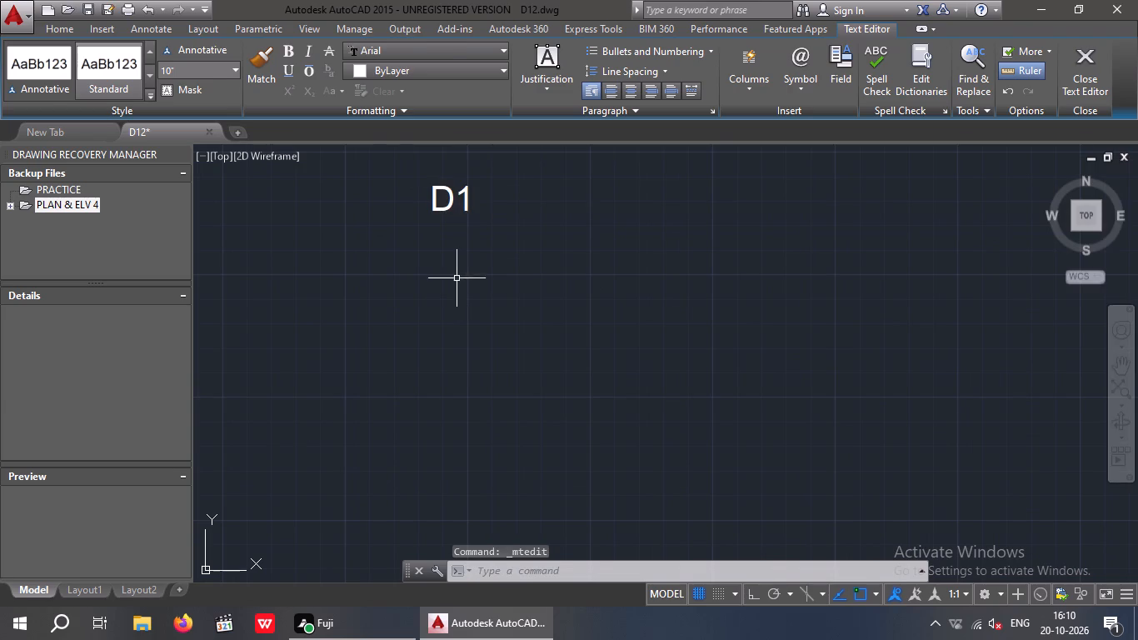
# Copy the spare D1 label into the exterior door opening of the small room beside the kitchen.
pyautogui.moveTo(523, 182); pyautogui.dragTo(466, 215)
pyautogui.click(407, 211)
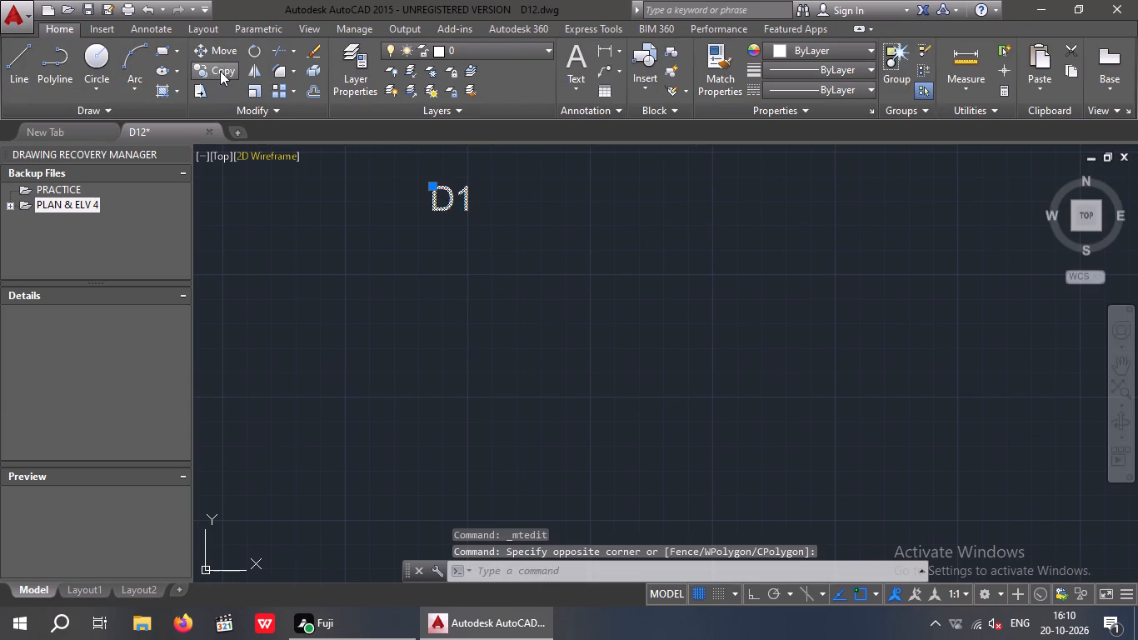
pyautogui.click(220, 71)
pyautogui.click(431, 212)
pyautogui.moveTo(418, 351); pyautogui.dragTo(574, 294, button='middle')
pyautogui.scroll(-2, 582, 274)
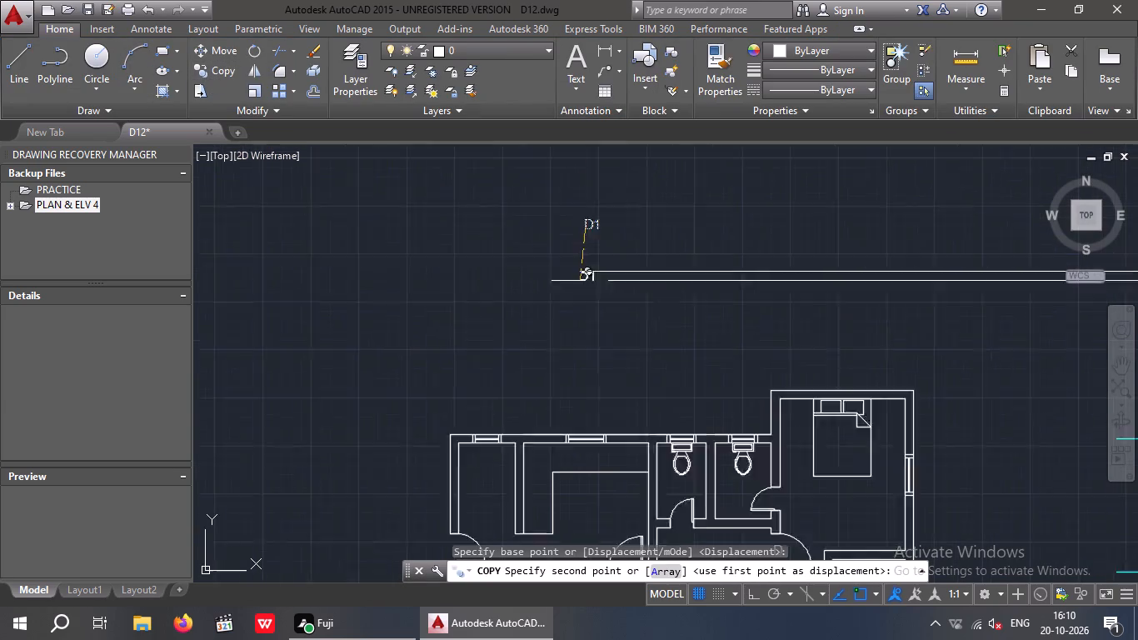
pyautogui.scroll(-1, 578, 283)
pyautogui.scroll(6, 499, 457)
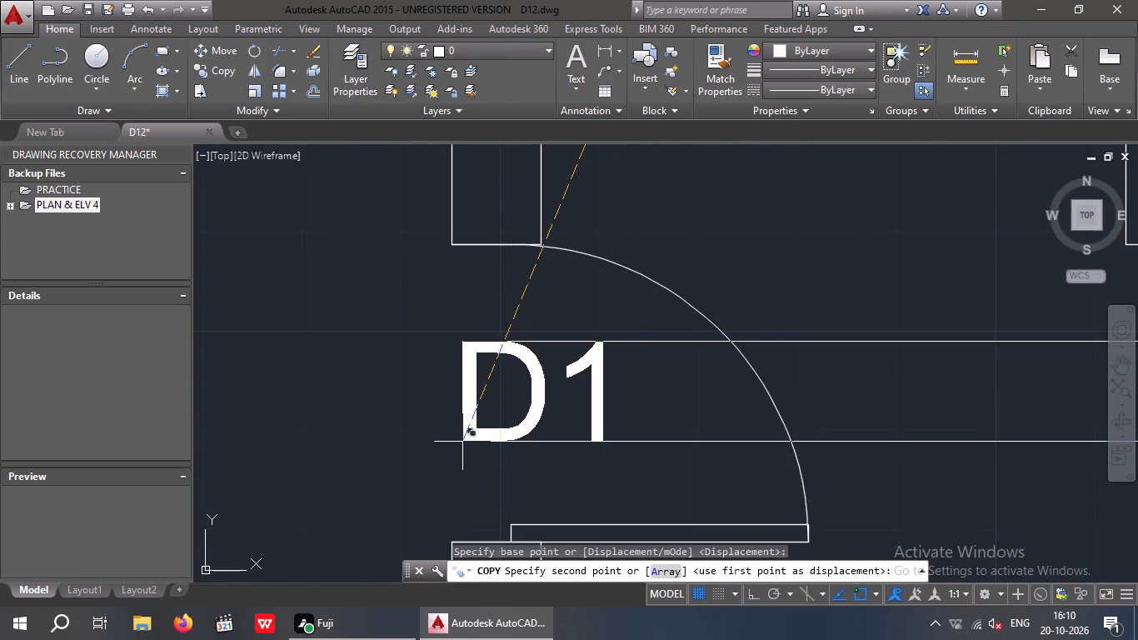
pyautogui.click(457, 432)
pyautogui.scroll(-5, 472, 402)
pyautogui.press('Escape')
# Change the spare D1 label above the floor plan to D2.
pyautogui.scroll(-1, 557, 293)
pyautogui.moveTo(546, 352); pyautogui.dragTo(476, 473, button='middle')
pyautogui.scroll(-2, 518, 276)
pyautogui.scroll(2, 541, 230)
pyautogui.doubleClick(534, 235)
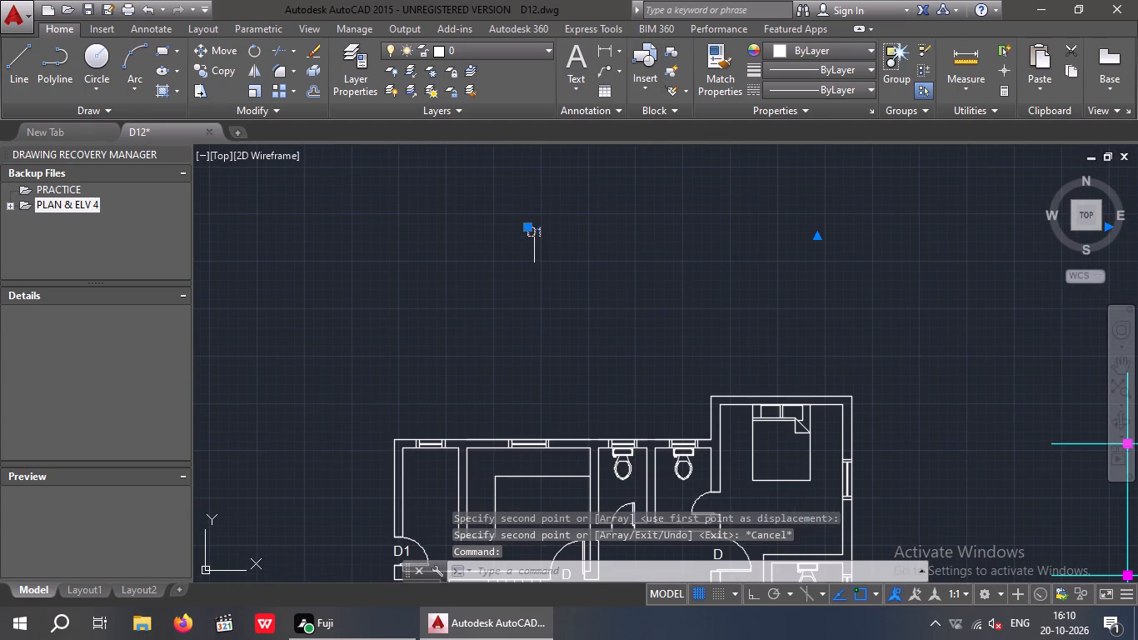
pyautogui.click(552, 232)
pyautogui.press('BackSpace')
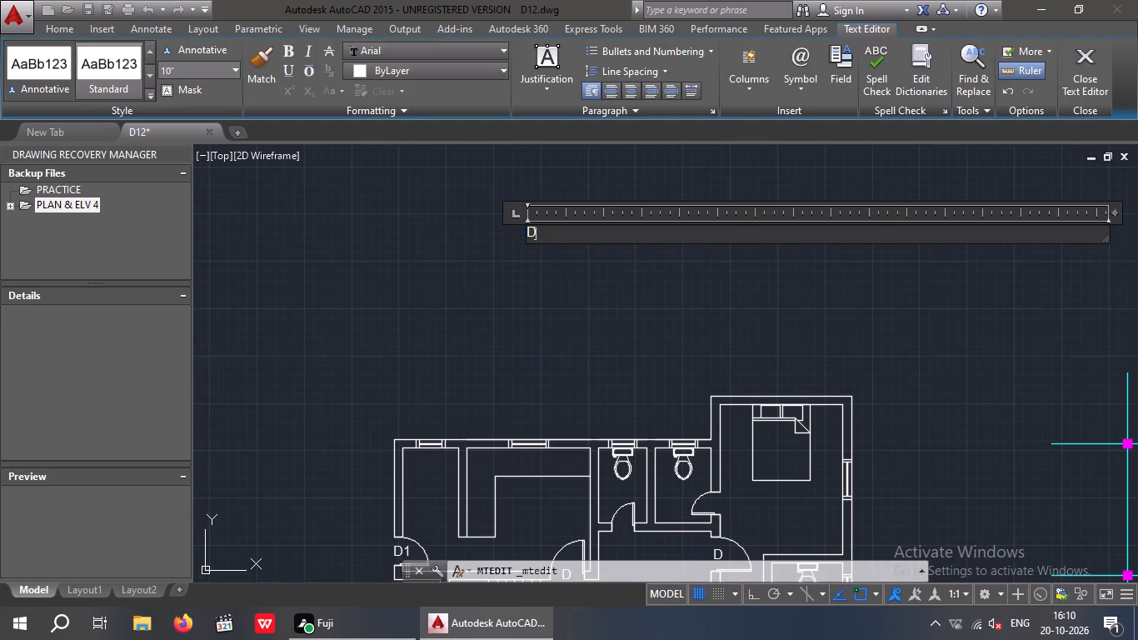
pyautogui.press('2')
pyautogui.click(571, 272)
# Copy the spare D2 label into the door openings of the two adjacent toilets next to the kitchen.
pyautogui.moveTo(554, 195); pyautogui.dragTo(523, 222)
pyautogui.click(486, 248)
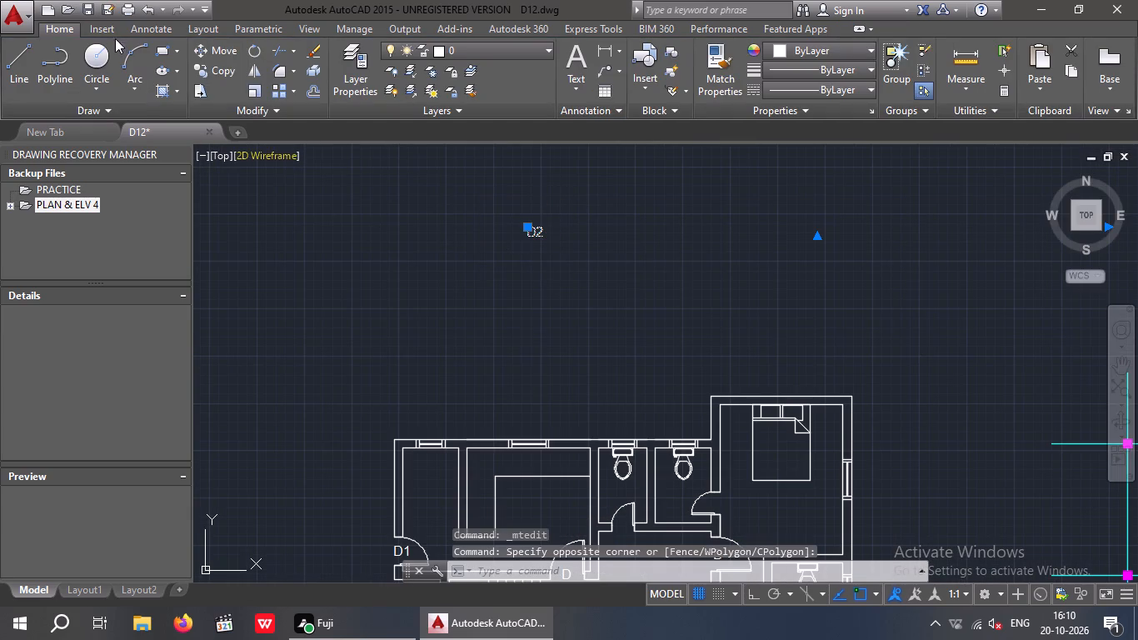
pyautogui.click(216, 67)
pyautogui.click(526, 237)
pyautogui.scroll(-2, 519, 237)
pyautogui.scroll(5, 563, 371)
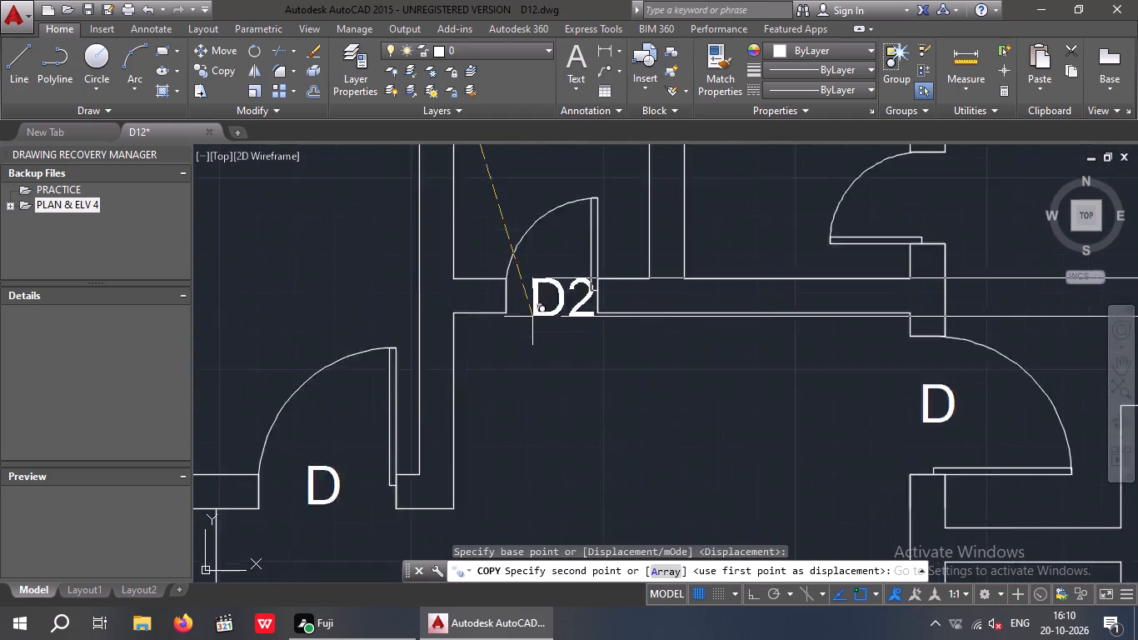
pyautogui.scroll(1, 532, 317)
pyautogui.click(512, 307)
pyautogui.scroll(-2, 515, 299)
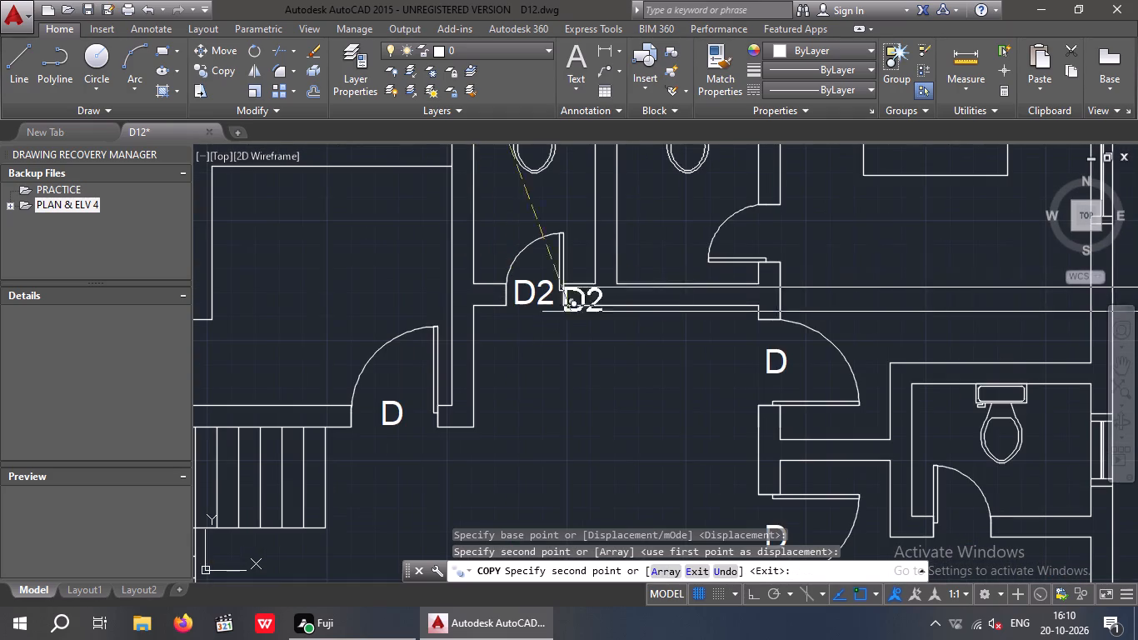
pyautogui.scroll(2, 754, 252)
pyautogui.click(742, 238)
# Place another copy of the D2 label in the door opening of the bathroom attached to the bedroom above the parking.
pyautogui.scroll(-4, 748, 228)
pyautogui.moveTo(651, 372); pyautogui.dragTo(654, 340, button='middle')
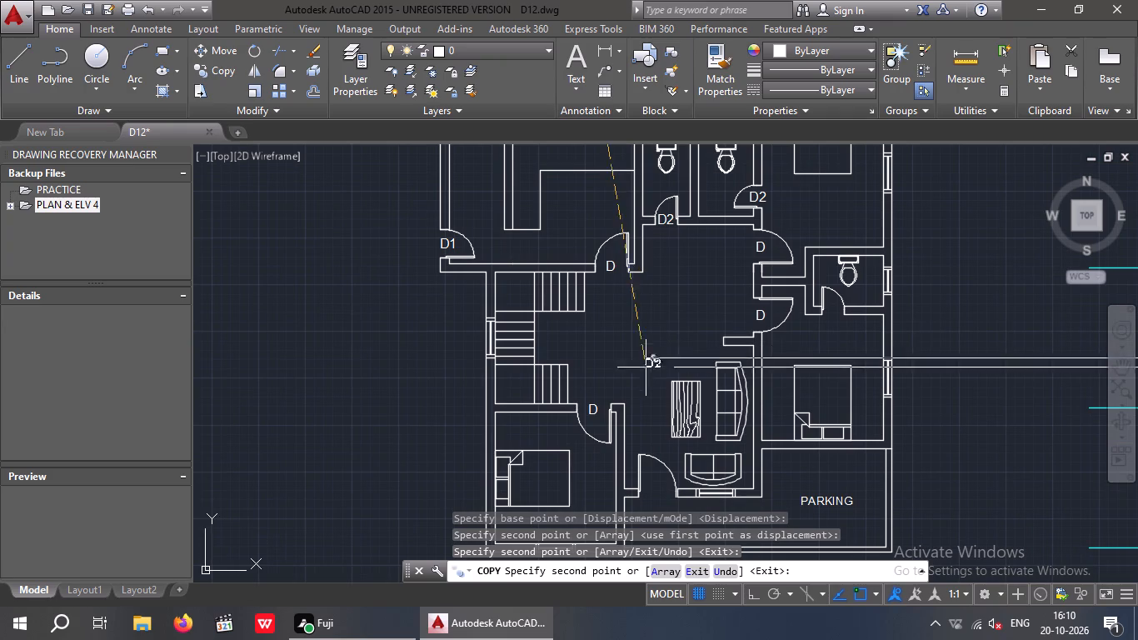
pyautogui.moveTo(629, 350); pyautogui.dragTo(590, 323, button='middle')
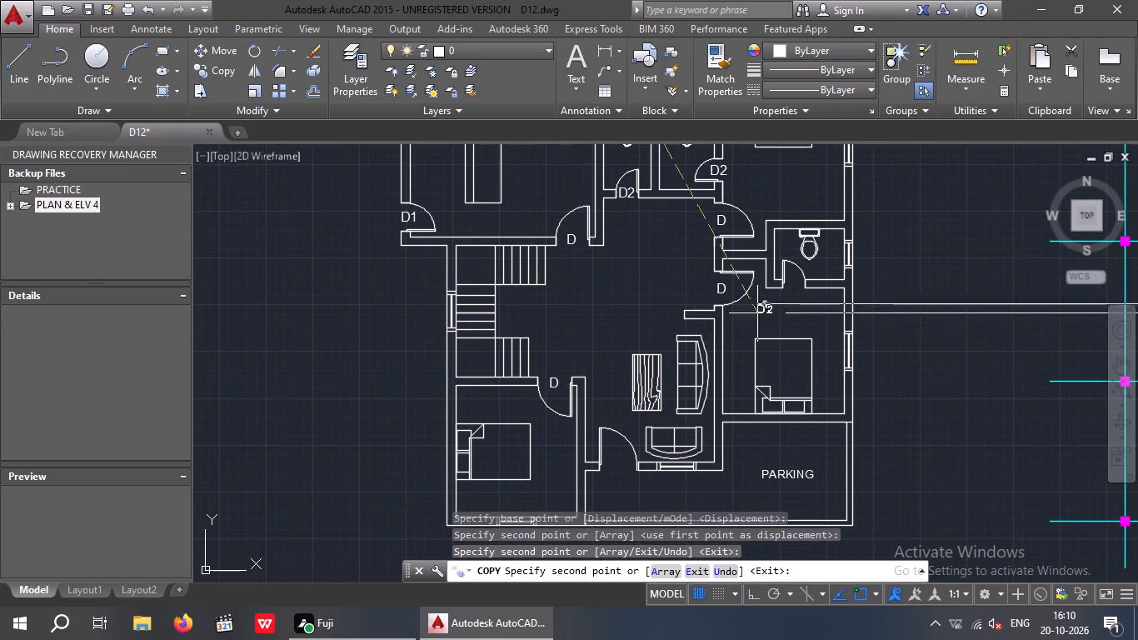
pyautogui.scroll(5, 800, 291)
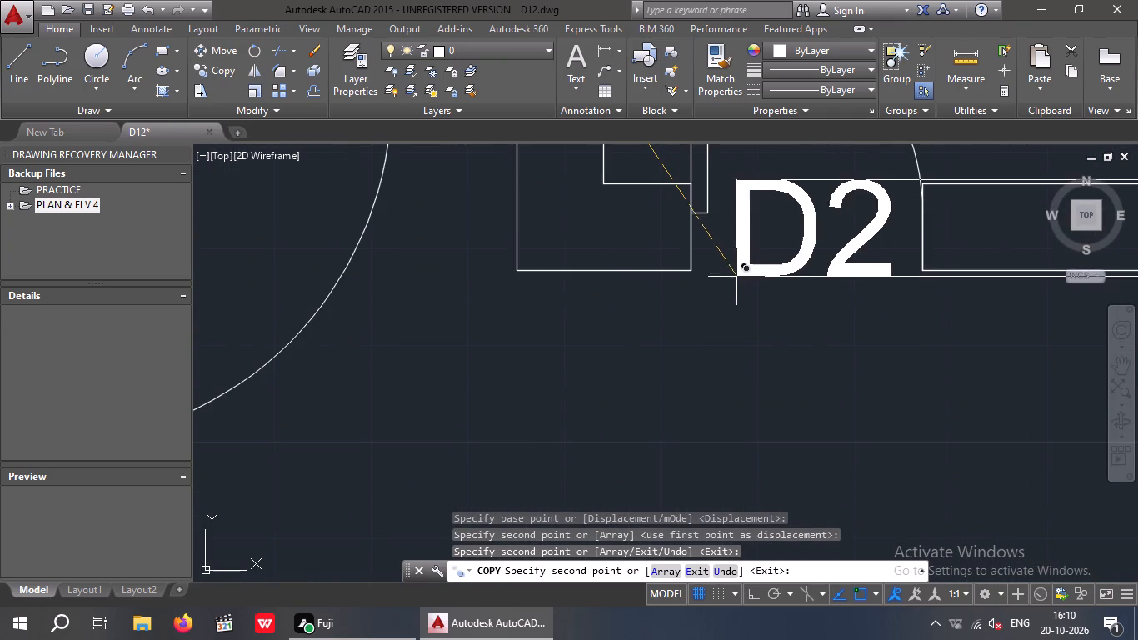
pyautogui.click(731, 268)
pyautogui.press('Escape')
pyautogui.press('Escape')
# Change the spare D2 label above the floor plan to MD.
pyautogui.scroll(-3, 653, 341)
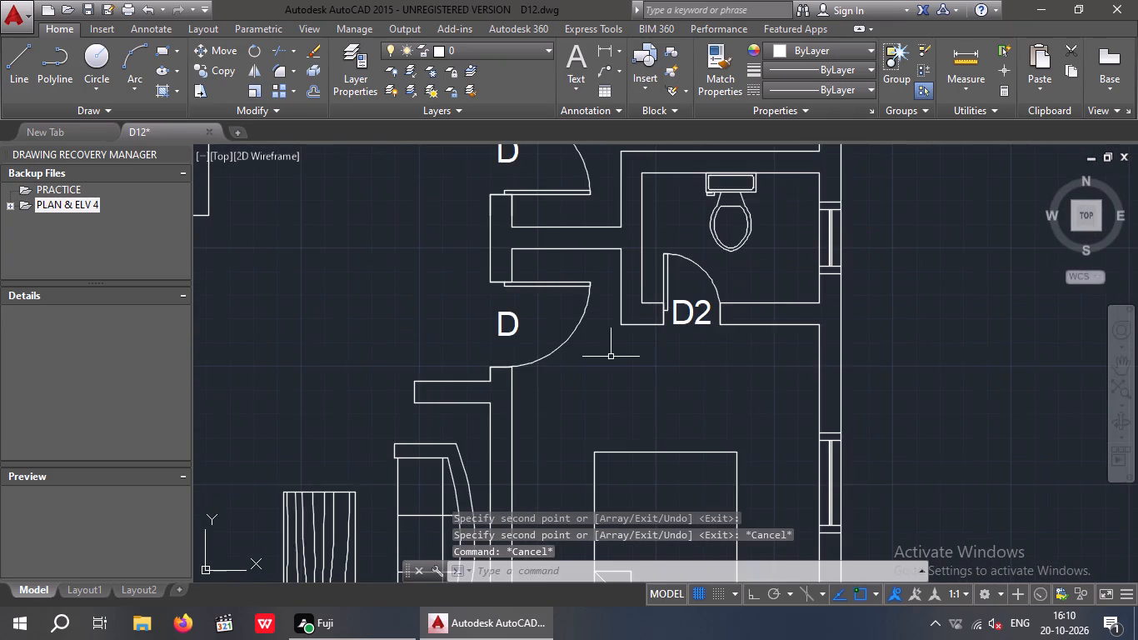
pyautogui.moveTo(610, 357); pyautogui.dragTo(676, 347, button='middle')
pyautogui.scroll(-3, 681, 341)
pyautogui.moveTo(650, 364); pyautogui.dragTo(717, 349, button='middle')
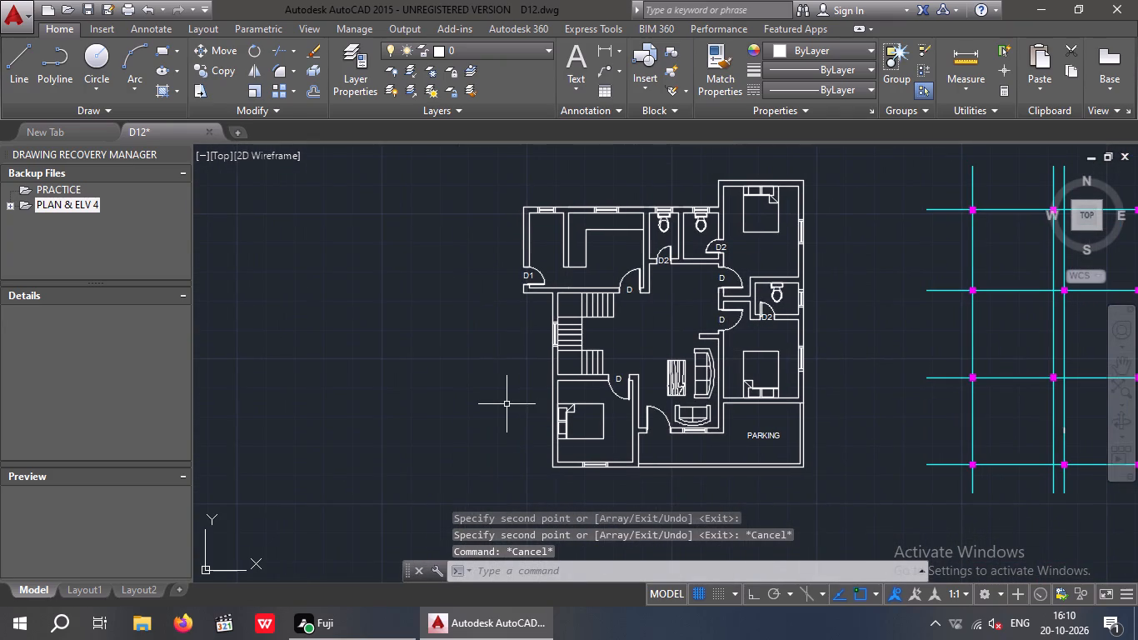
pyautogui.moveTo(507, 404); pyautogui.dragTo(503, 419, button='middle')
pyautogui.moveTo(655, 488); pyautogui.dragTo(617, 451, button='middle')
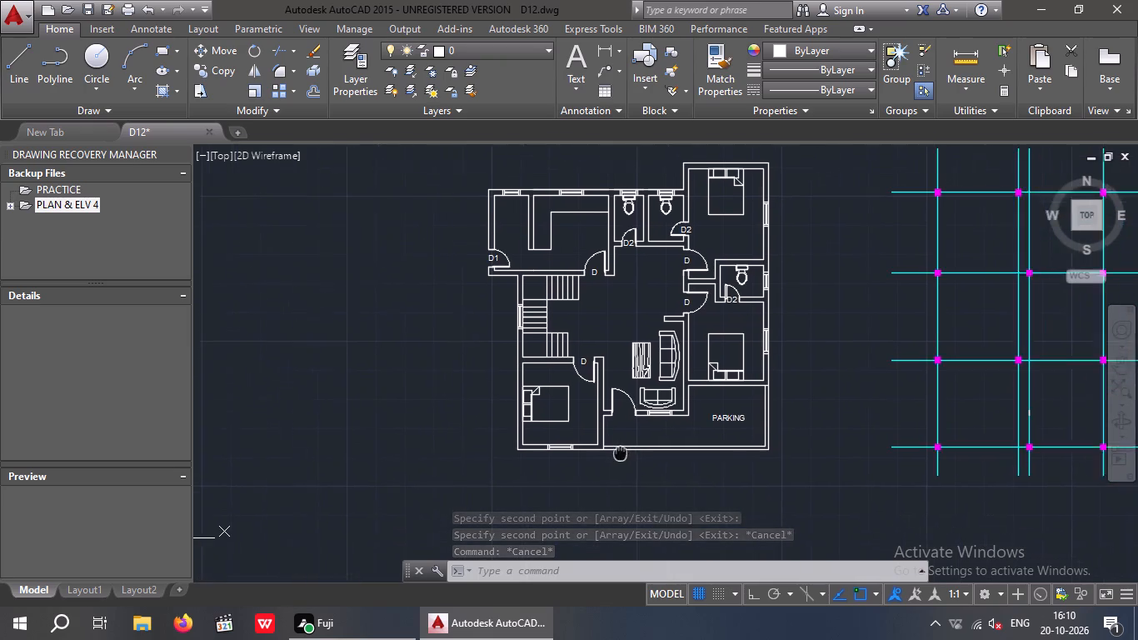
pyautogui.moveTo(617, 451); pyautogui.dragTo(567, 428, button='middle')
pyautogui.moveTo(591, 357); pyautogui.dragTo(579, 522, button='middle')
pyautogui.click(504, 201)
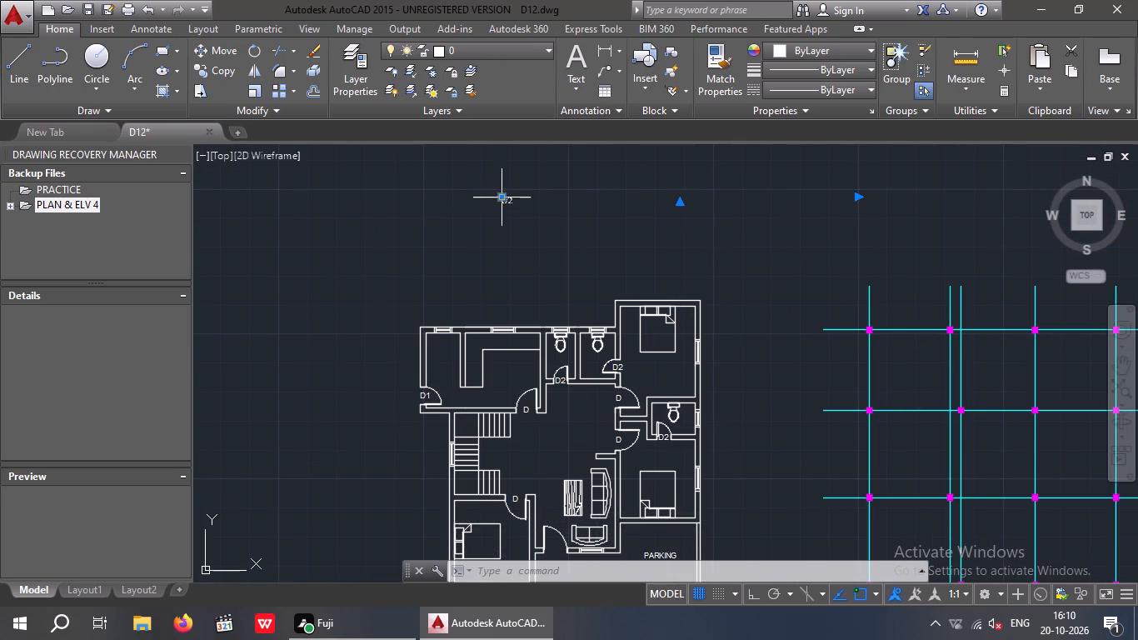
pyautogui.click(509, 203)
pyautogui.doubleClick(513, 200)
pyautogui.press('Escape')
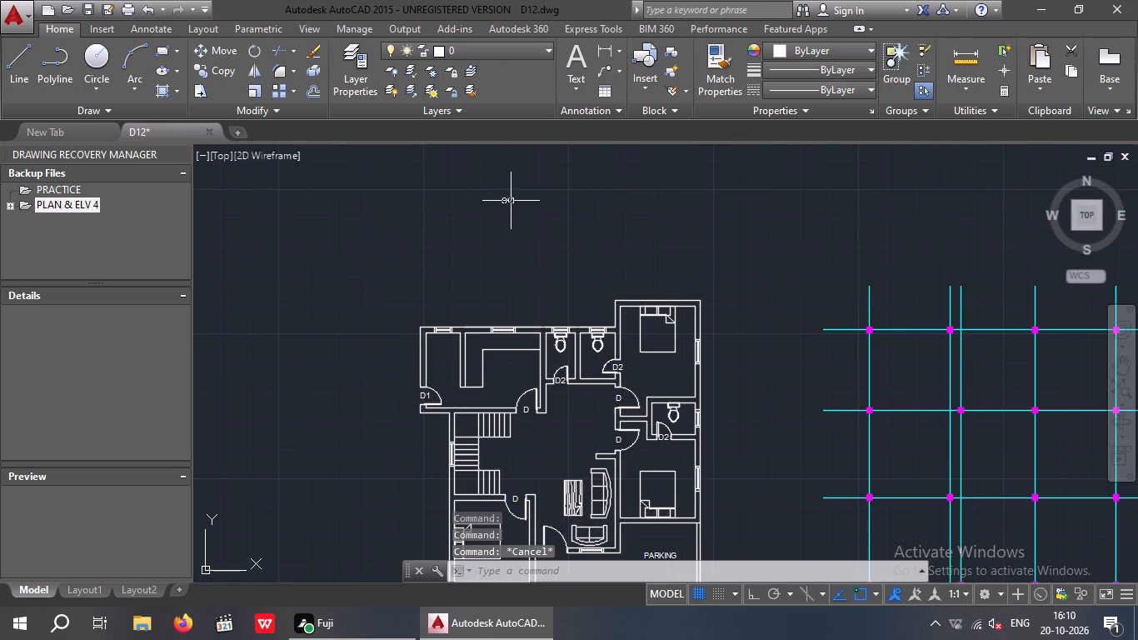
pyautogui.doubleClick(511, 201)
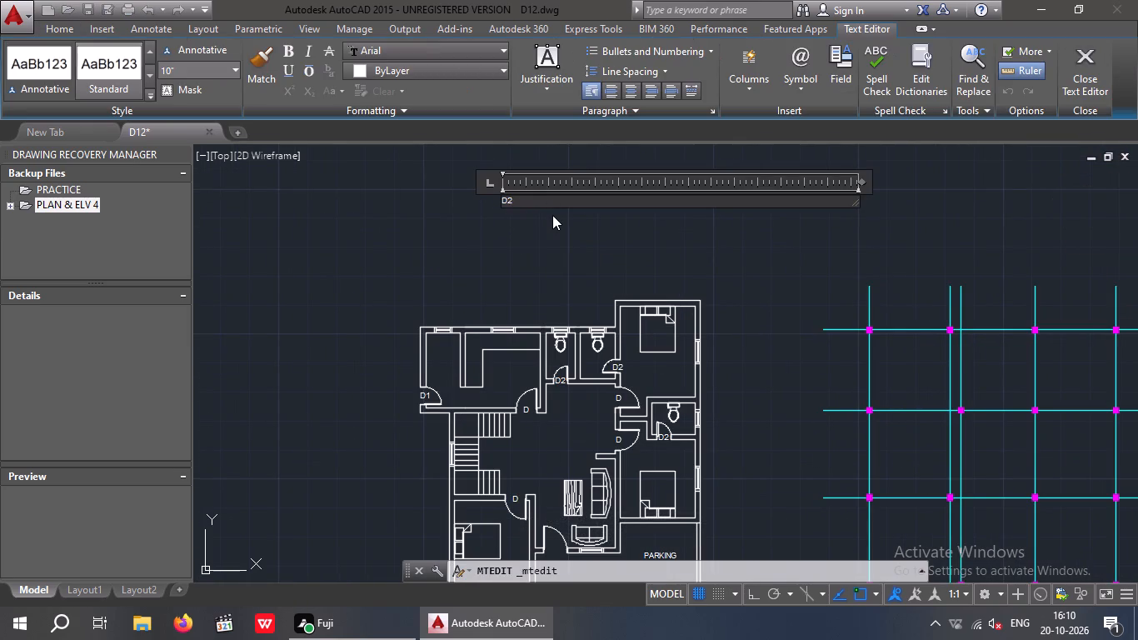
pyautogui.press('BackSpace')
pyautogui.press('BackSpace')
pyautogui.write('MD')
pyautogui.click(547, 236)
# Copy the spare MD label from above the floor plan into the main door opening beside the living room sofa.
pyautogui.moveTo(534, 187); pyautogui.dragTo(520, 204)
pyautogui.moveTo(488, 198); pyautogui.dragTo(489, 209)
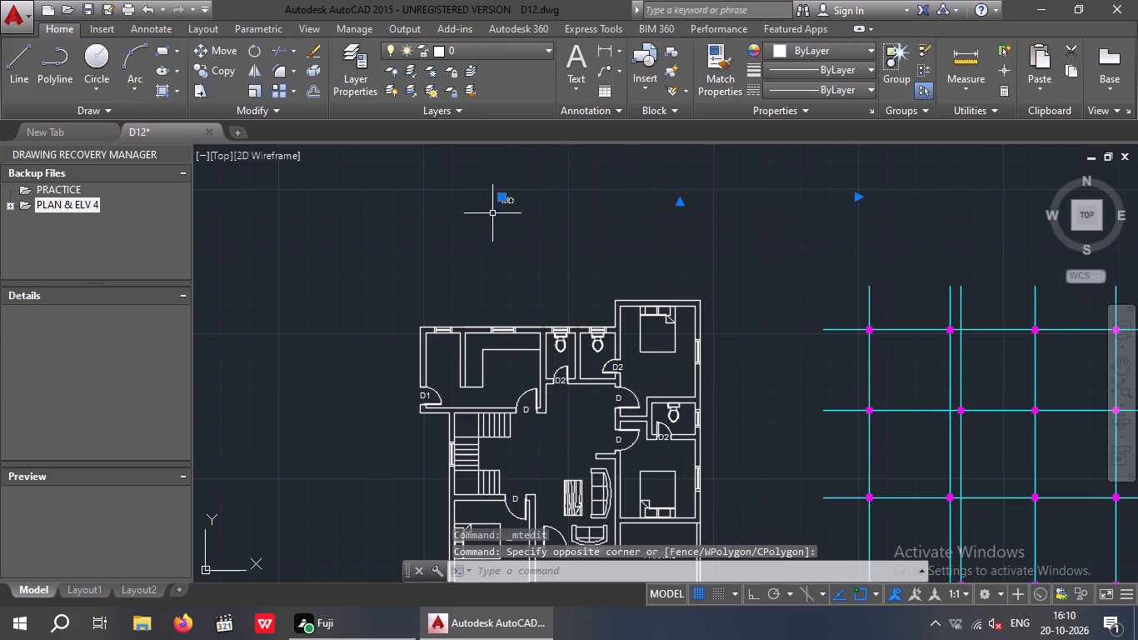
pyautogui.click(227, 70)
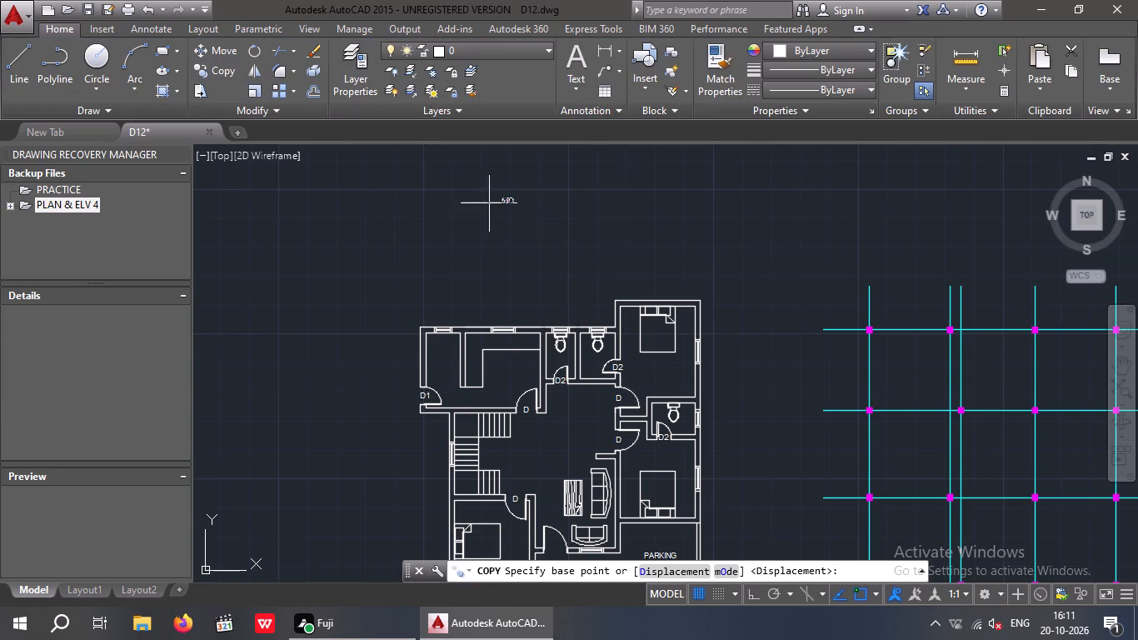
pyautogui.click(497, 205)
pyautogui.scroll(-3, 510, 254)
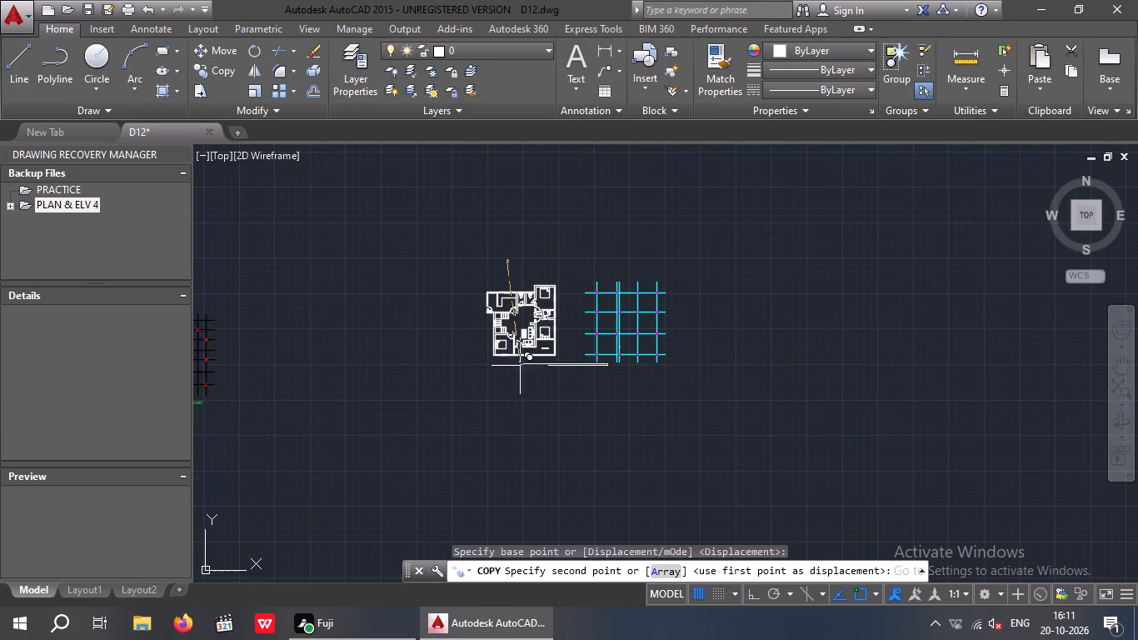
pyautogui.scroll(4, 520, 362)
pyautogui.scroll(3, 497, 282)
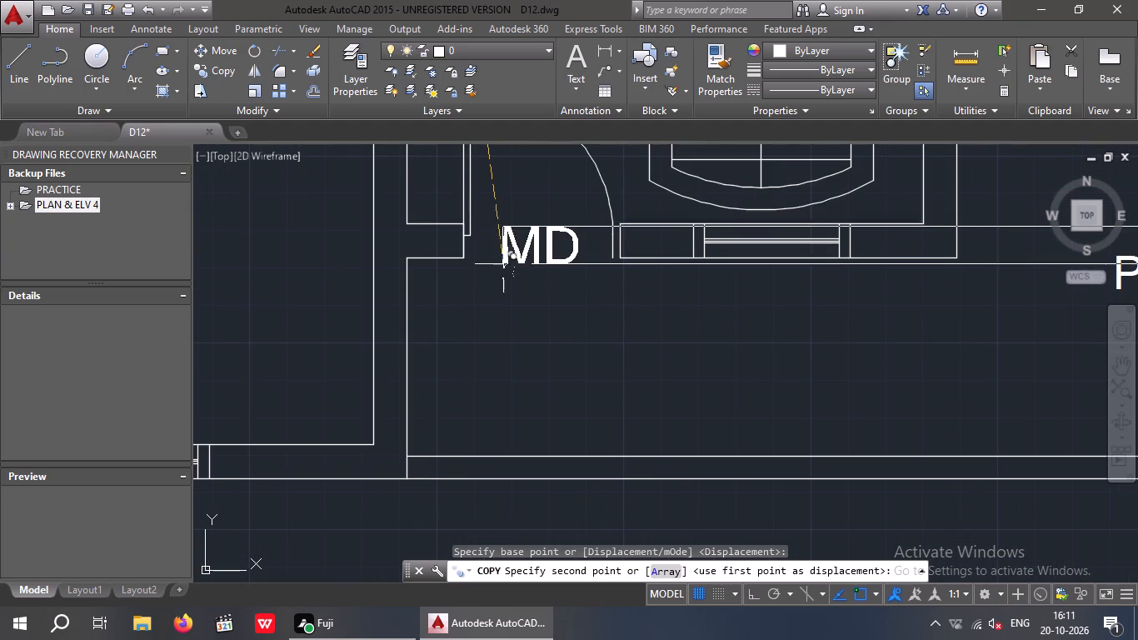
pyautogui.click(503, 260)
pyautogui.press('Escape')
pyautogui.press('Escape')
# Change the spare MD label above the floor plan to W.
pyautogui.scroll(-3, 503, 329)
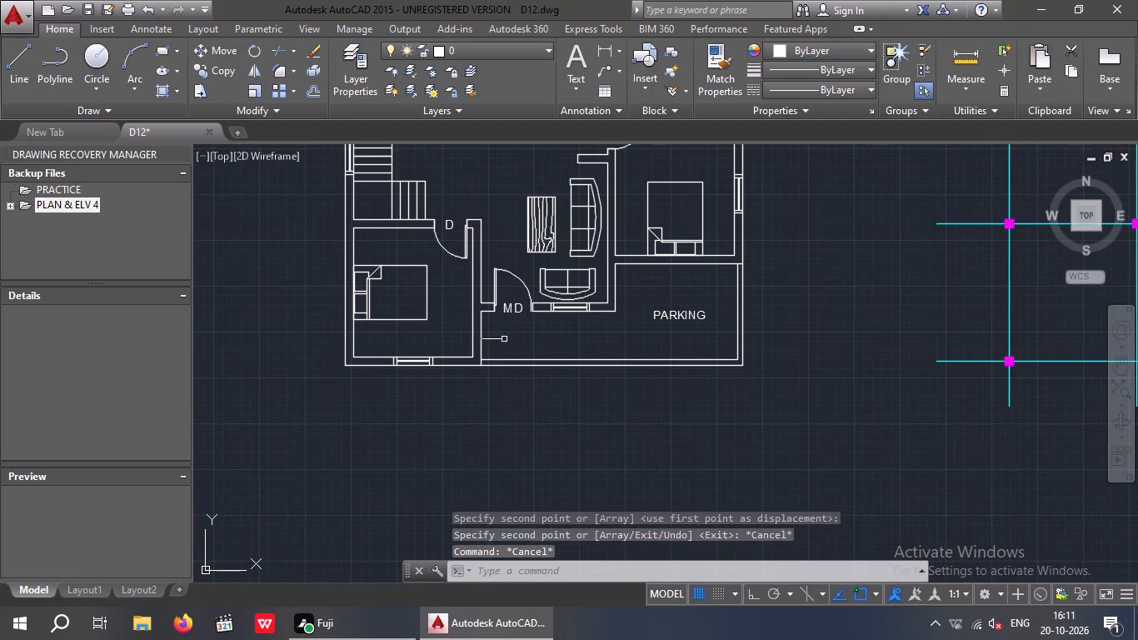
pyautogui.scroll(-1, 471, 341)
pyautogui.moveTo(505, 397); pyautogui.dragTo(506, 471, button='middle')
pyautogui.moveTo(505, 279); pyautogui.dragTo(480, 360, button='middle')
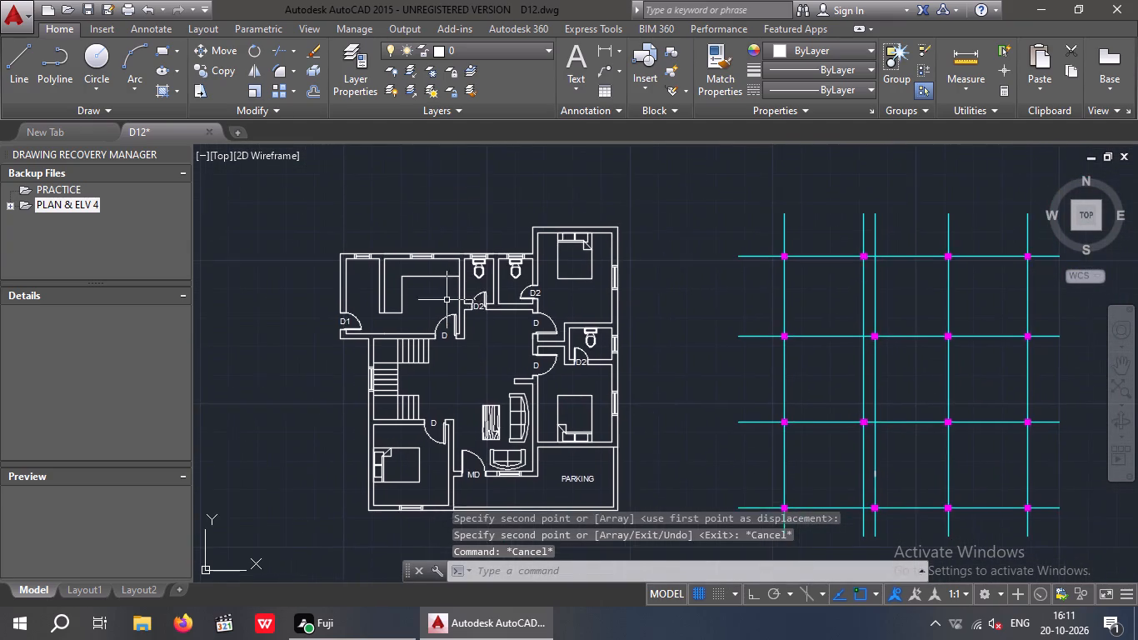
pyautogui.scroll(-1, 448, 295)
pyautogui.moveTo(454, 297); pyautogui.dragTo(471, 352, button='middle')
pyautogui.scroll(2, 454, 251)
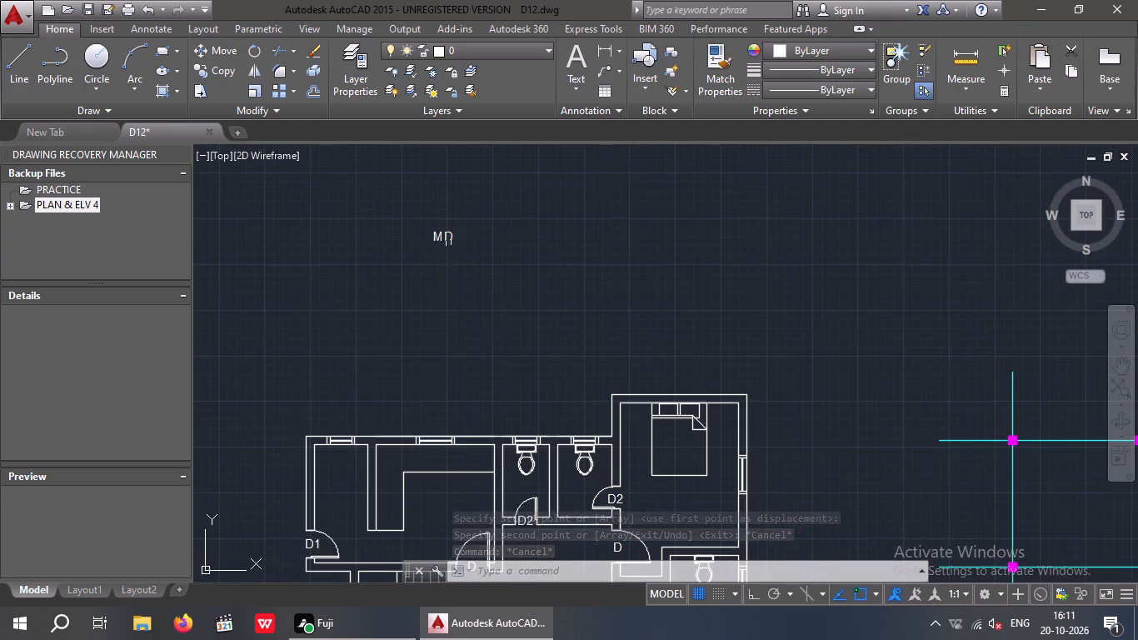
pyautogui.doubleClick(445, 237)
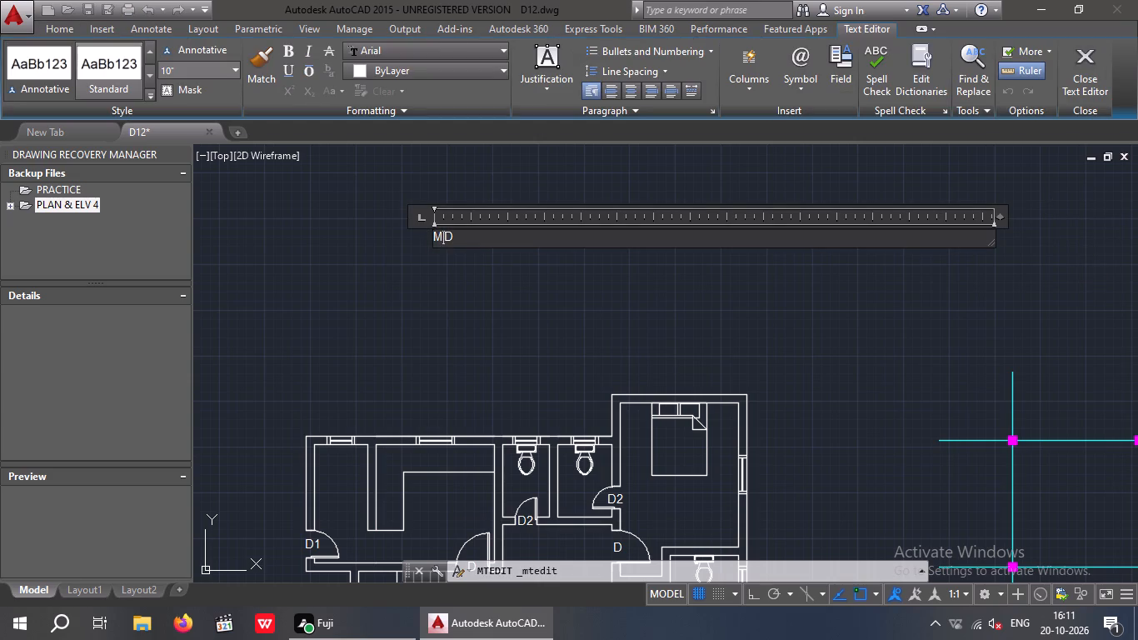
pyautogui.click(467, 238)
pyautogui.press('BackSpace')
pyautogui.press('BackSpace')
pyautogui.press('w')
pyautogui.click(465, 262)
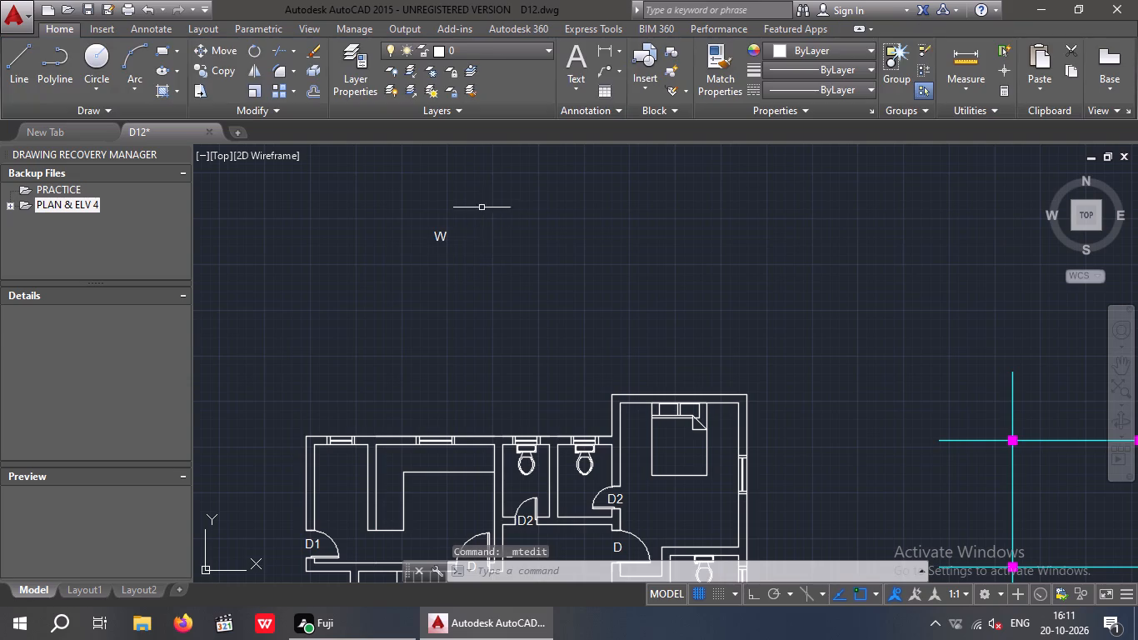
# Copy the spare W label to the outside of the kitchen window and the staircase window.
pyautogui.moveTo(482, 206); pyautogui.dragTo(445, 235)
pyautogui.click(414, 249)
pyautogui.click(223, 72)
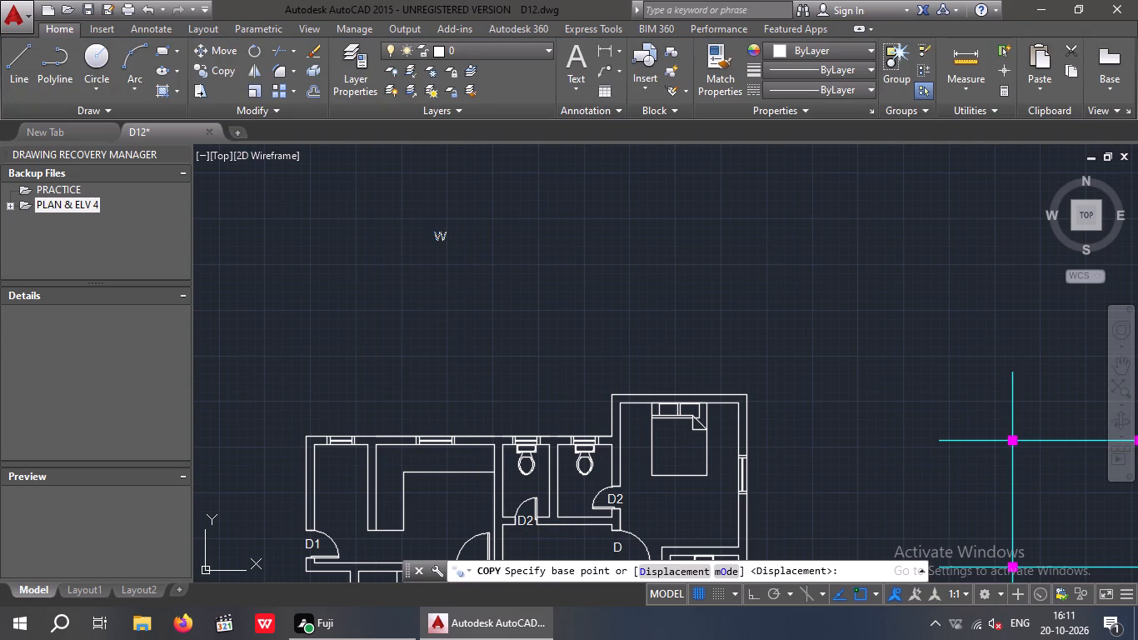
pyautogui.click(442, 242)
pyautogui.scroll(3, 433, 427)
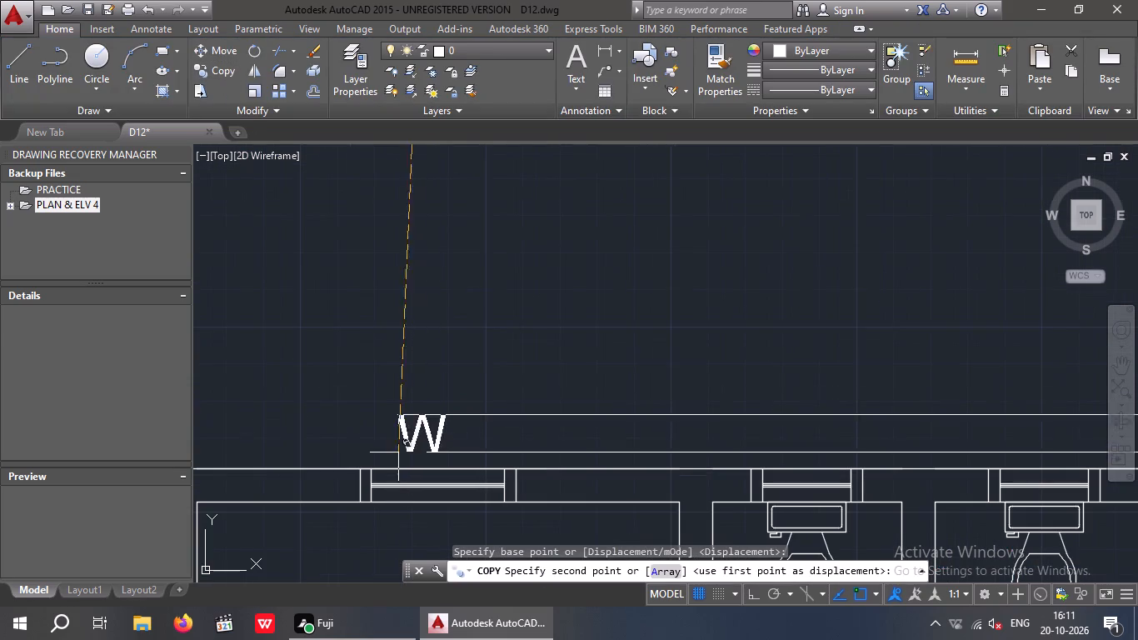
pyautogui.click(413, 459)
pyautogui.scroll(-3, 422, 402)
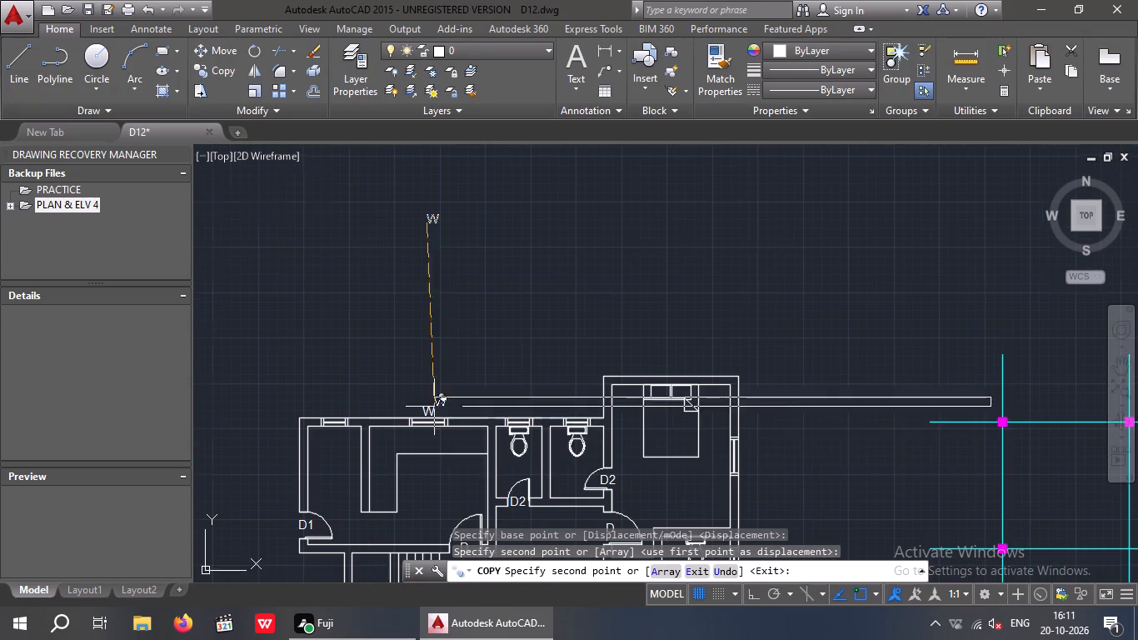
pyautogui.moveTo(404, 470); pyautogui.dragTo(417, 314, button='middle')
pyautogui.scroll(-2, 418, 306)
pyautogui.scroll(3, 374, 379)
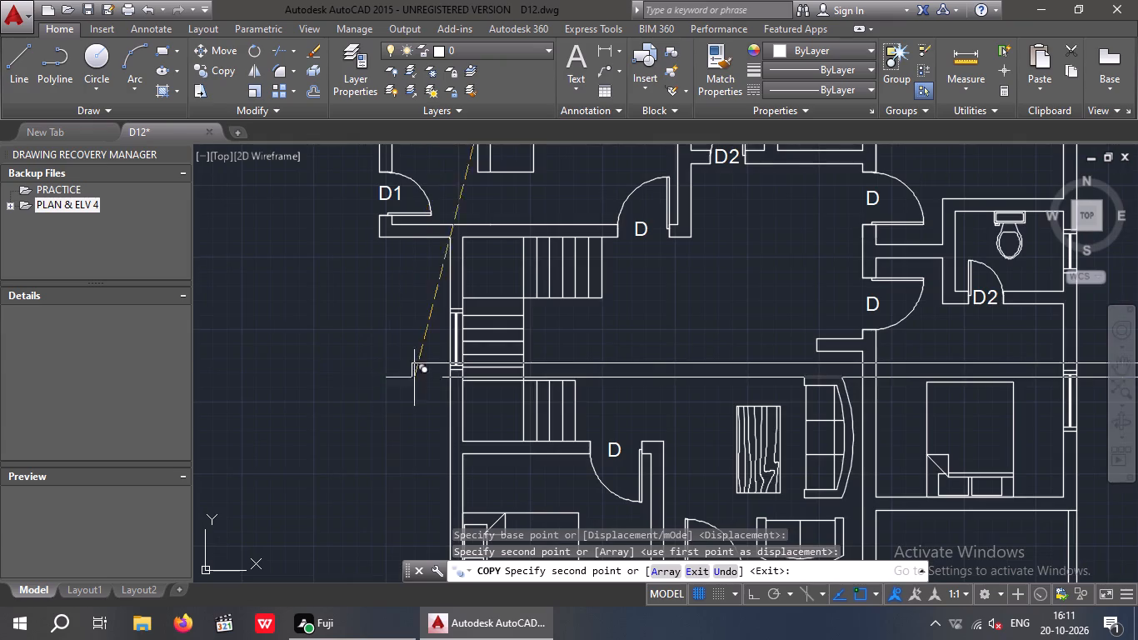
pyautogui.scroll(2, 422, 375)
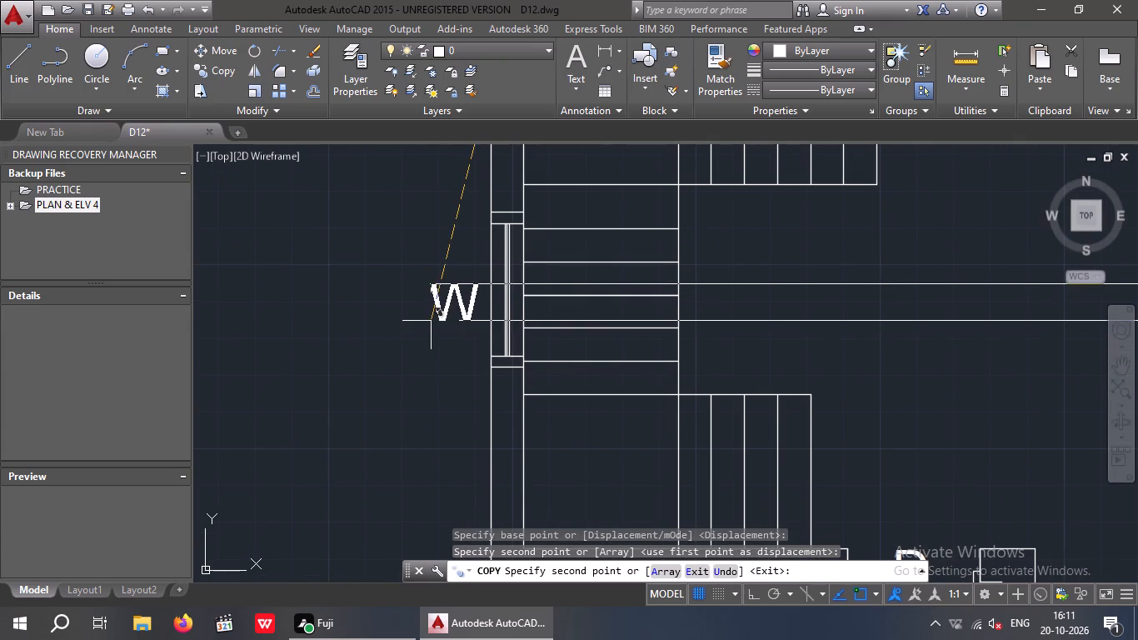
pyautogui.click(431, 321)
# Place further W copies below the window of the bedroom under the stairs and the living room window beside the main door.
pyautogui.scroll(-4, 427, 304)
pyautogui.scroll(1, 416, 425)
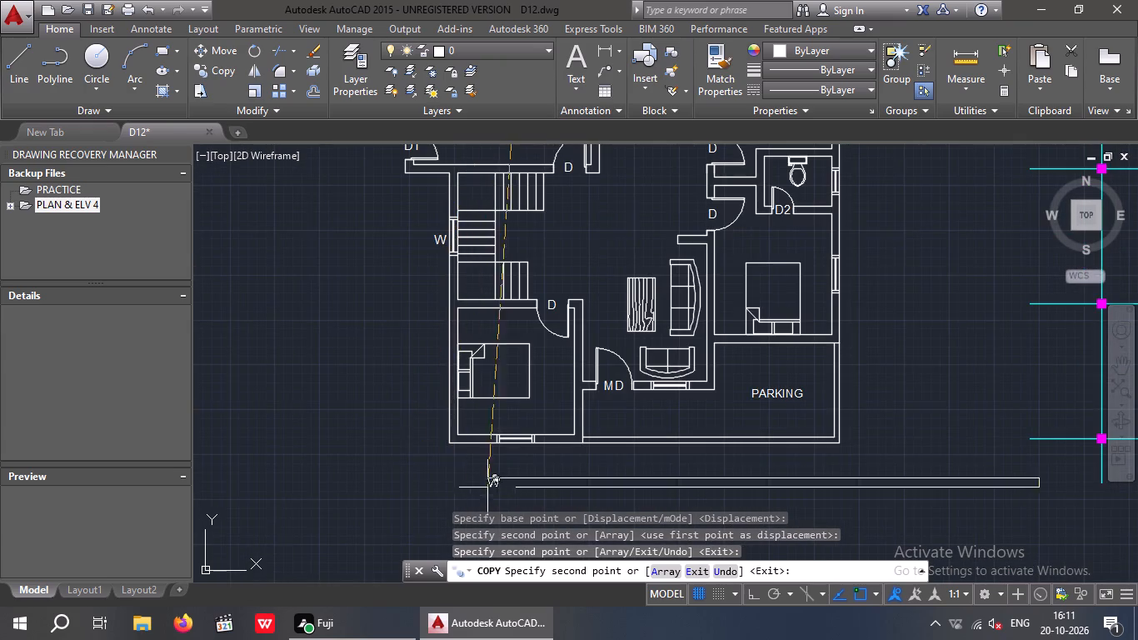
pyautogui.scroll(3, 529, 478)
pyautogui.scroll(2, 448, 395)
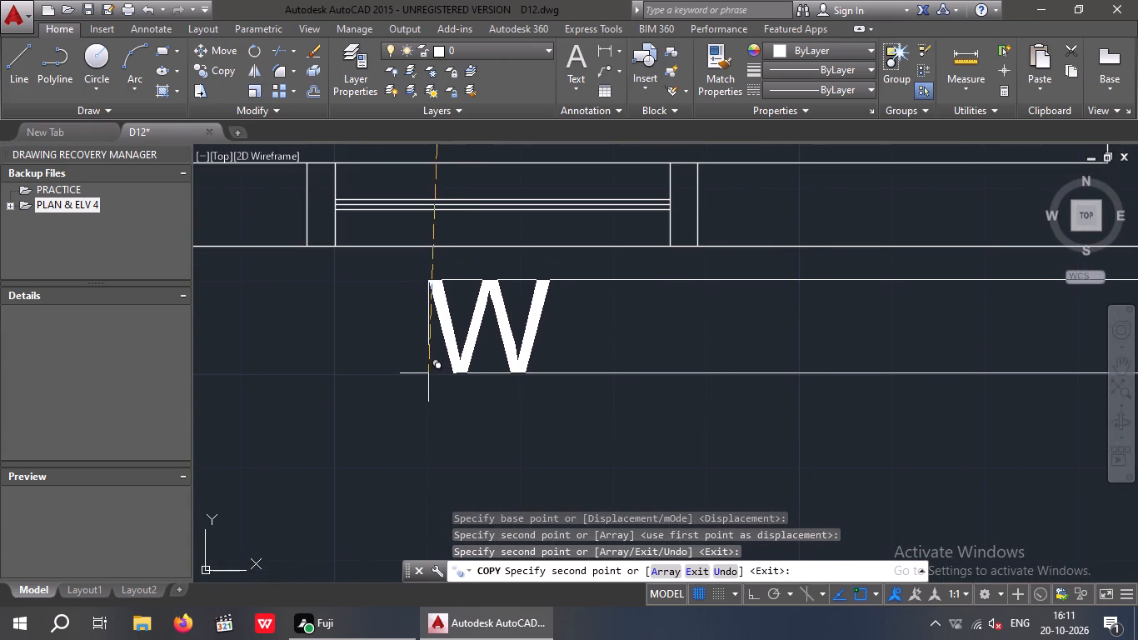
pyautogui.click(445, 368)
pyautogui.scroll(-5, 453, 352)
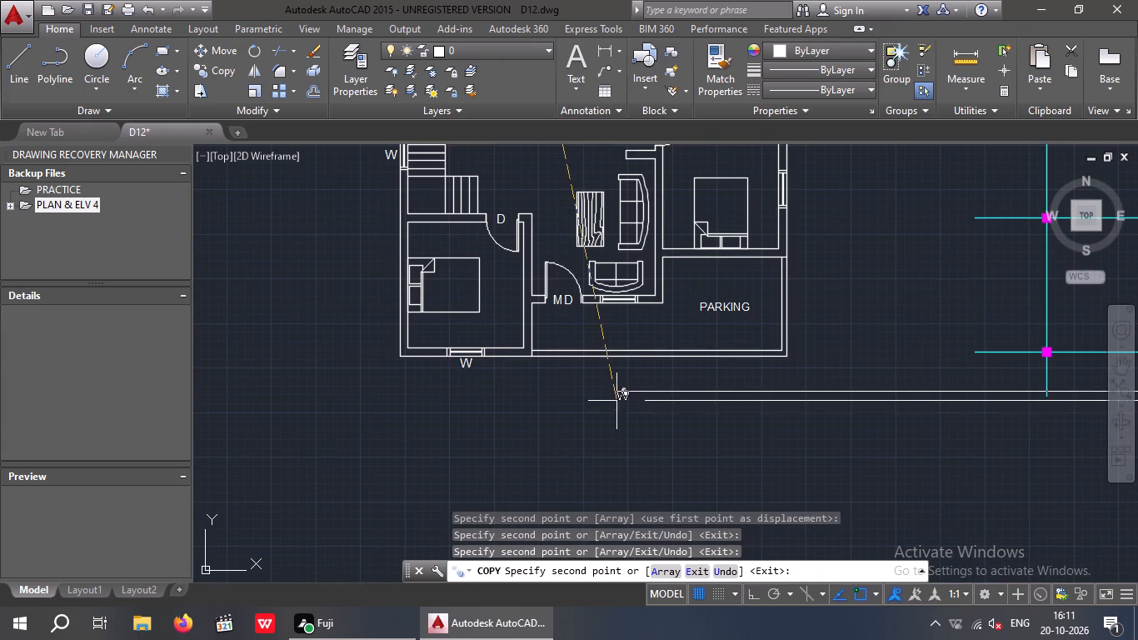
pyautogui.scroll(4, 621, 318)
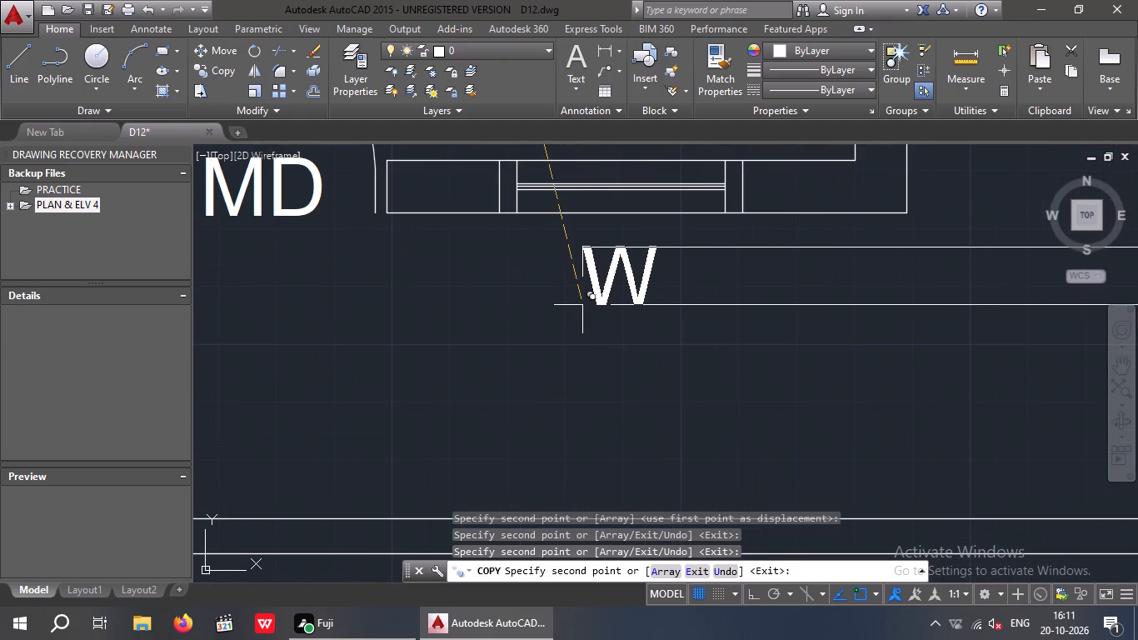
pyautogui.click(585, 291)
# Place W copies outside the outer-wall windows of the bedroom above the parking and the uppermost bedroom.
pyautogui.scroll(-4, 588, 314)
pyautogui.moveTo(611, 367); pyautogui.dragTo(472, 529, button='middle')
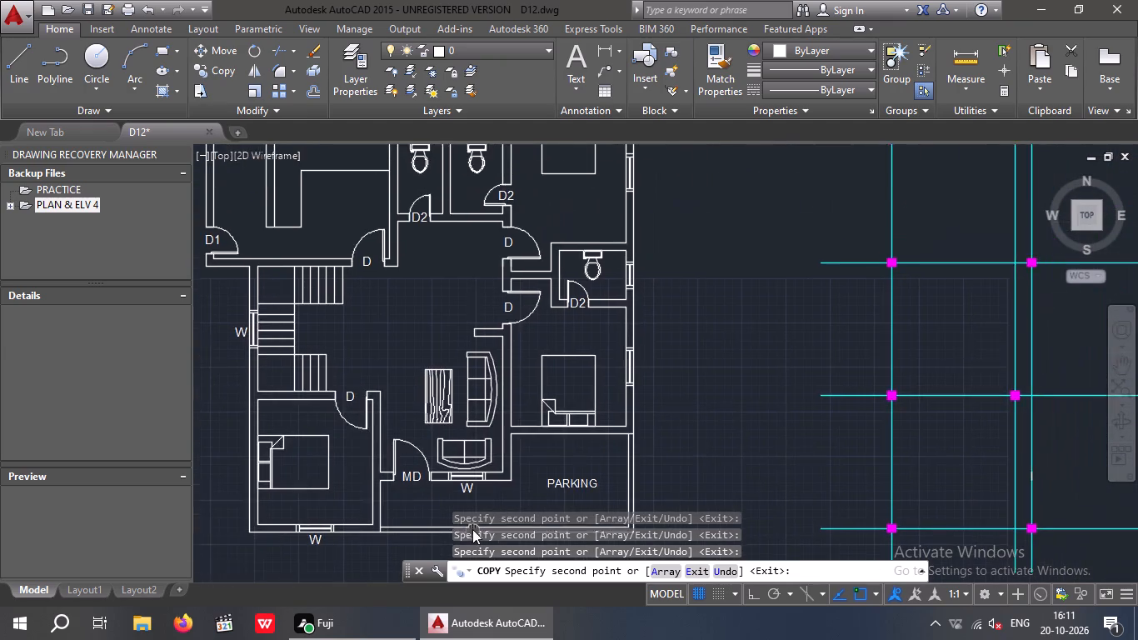
pyautogui.moveTo(472, 529); pyautogui.dragTo(472, 531, button='middle')
pyautogui.scroll(3, 648, 367)
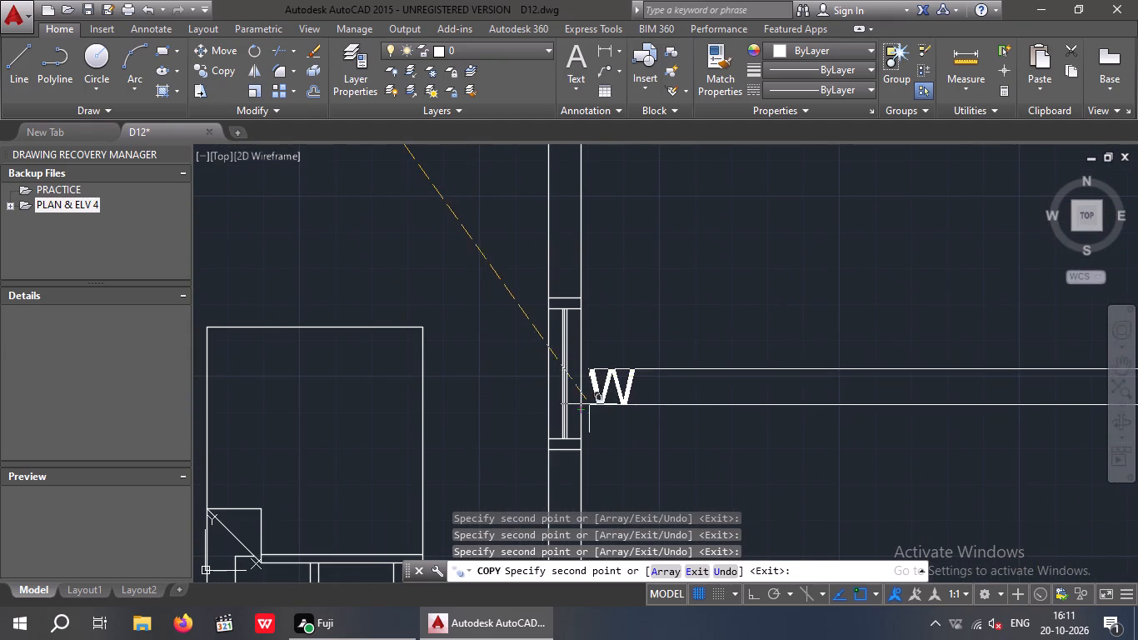
pyautogui.click(596, 390)
pyautogui.scroll(-4, 594, 373)
pyautogui.moveTo(616, 459); pyautogui.dragTo(611, 510, button='middle')
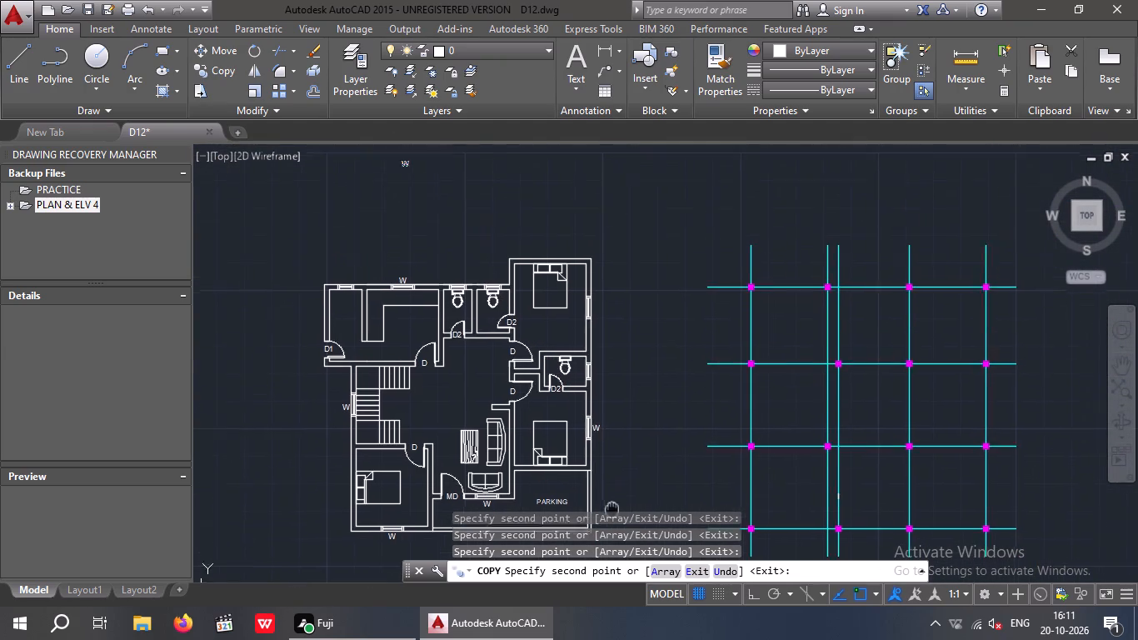
pyautogui.moveTo(611, 510); pyautogui.dragTo(610, 511, button='middle')
pyautogui.scroll(4, 593, 312)
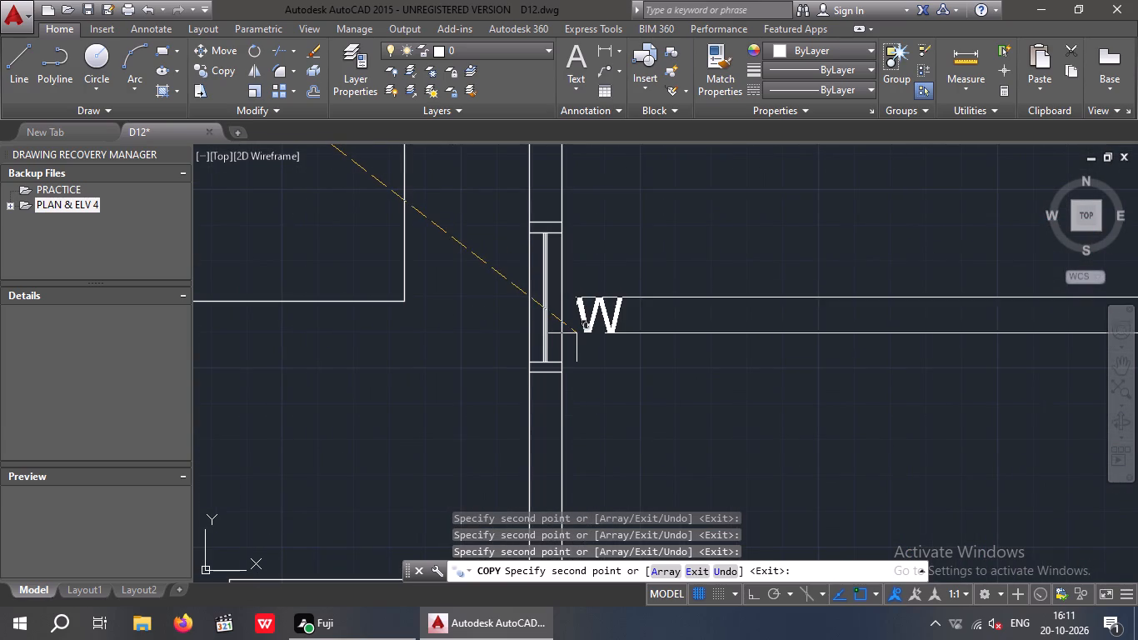
pyautogui.click(574, 321)
pyautogui.scroll(-3, 591, 325)
pyautogui.moveTo(636, 427); pyautogui.dragTo(638, 493, button='middle')
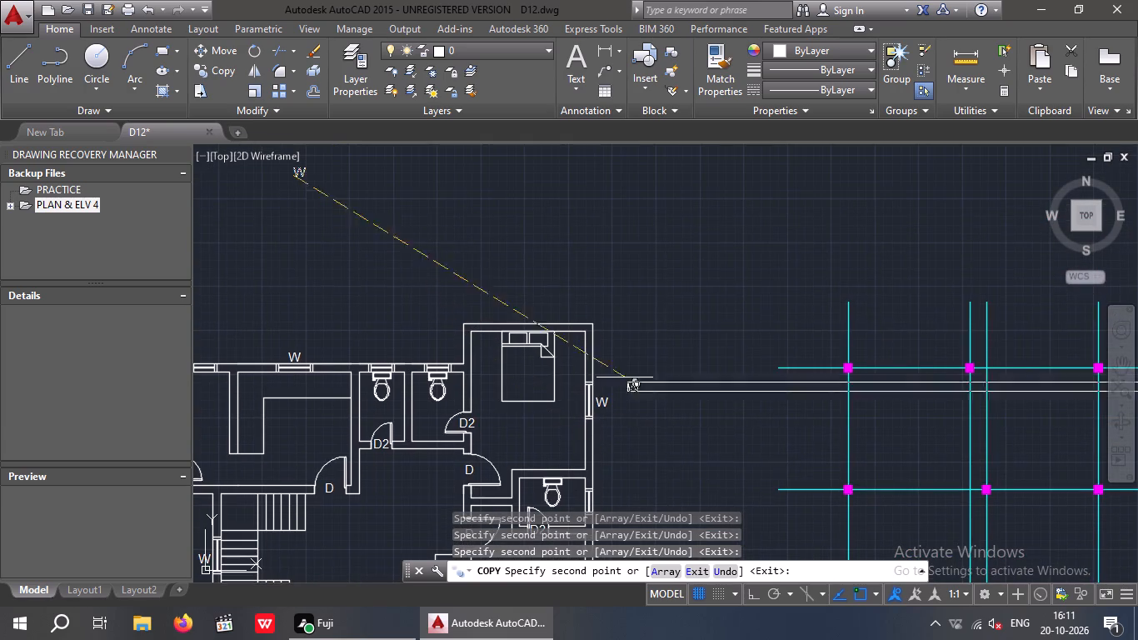
pyautogui.press('Escape')
pyautogui.press('Escape')
# Change the spare W label above the floor plan to V.
pyautogui.moveTo(361, 237); pyautogui.dragTo(517, 246, button='middle')
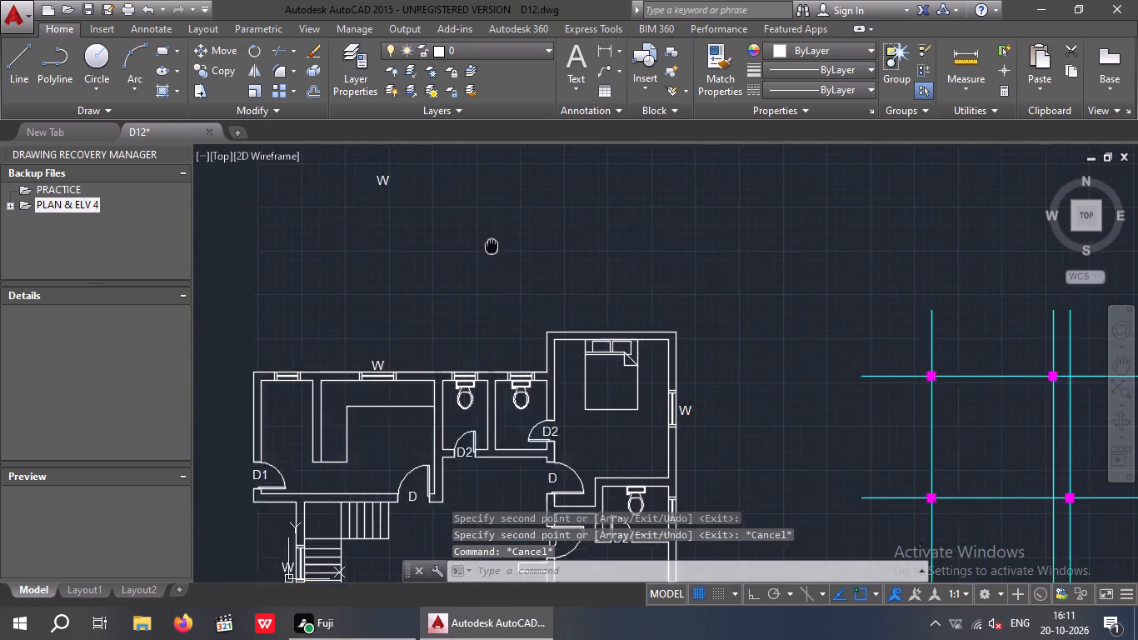
pyautogui.moveTo(517, 246); pyautogui.dragTo(586, 246, button='middle')
pyautogui.moveTo(526, 177); pyautogui.dragTo(528, 186)
pyautogui.click(528, 186)
pyautogui.press('Escape')
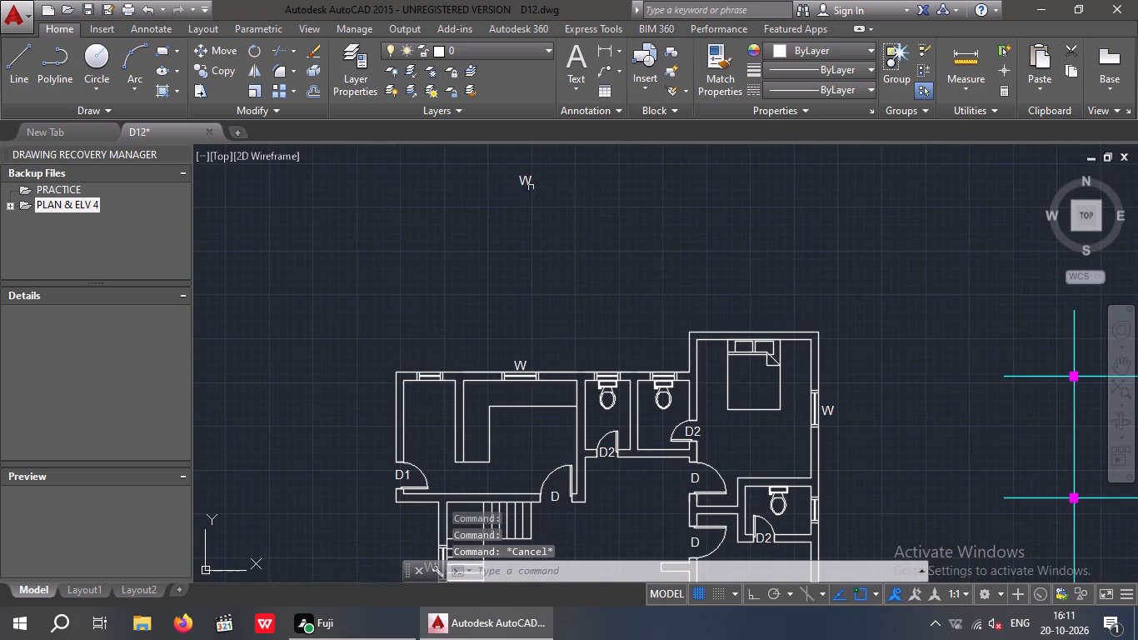
pyautogui.doubleClick(531, 187)
pyautogui.press('Escape')
pyautogui.doubleClick(527, 177)
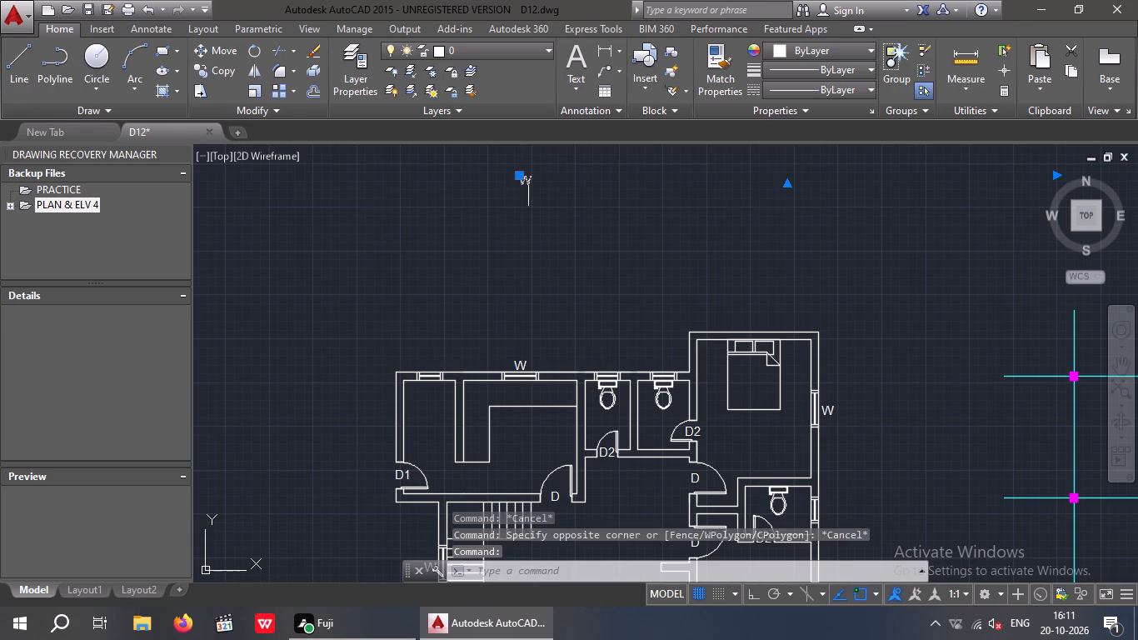
pyautogui.press('BackSpace')
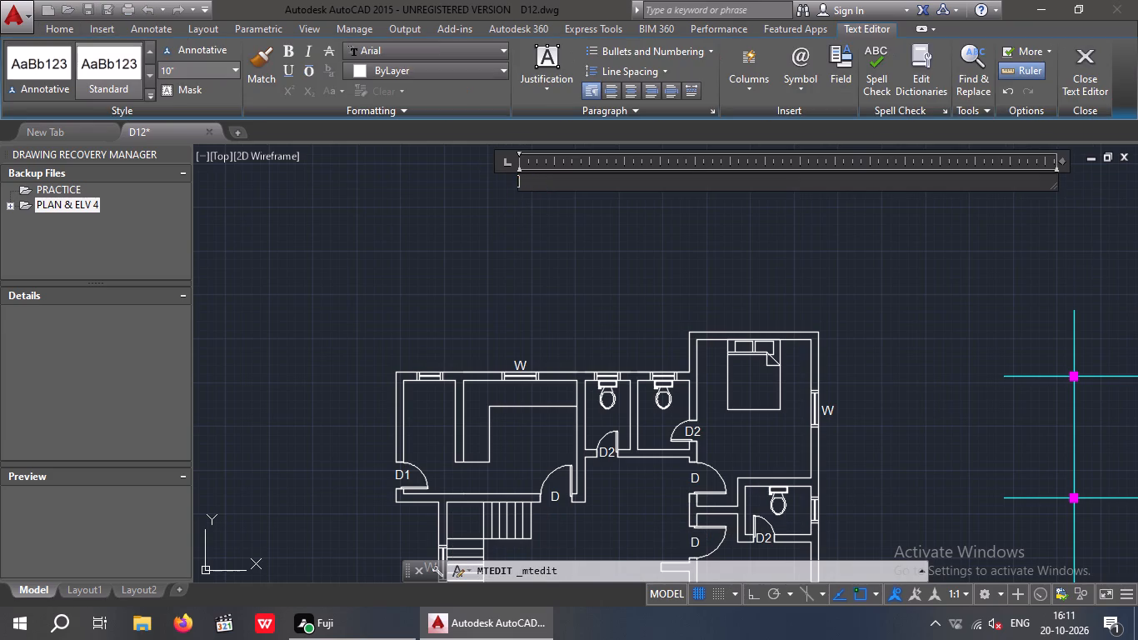
pyautogui.press('v')
pyautogui.click(511, 220)
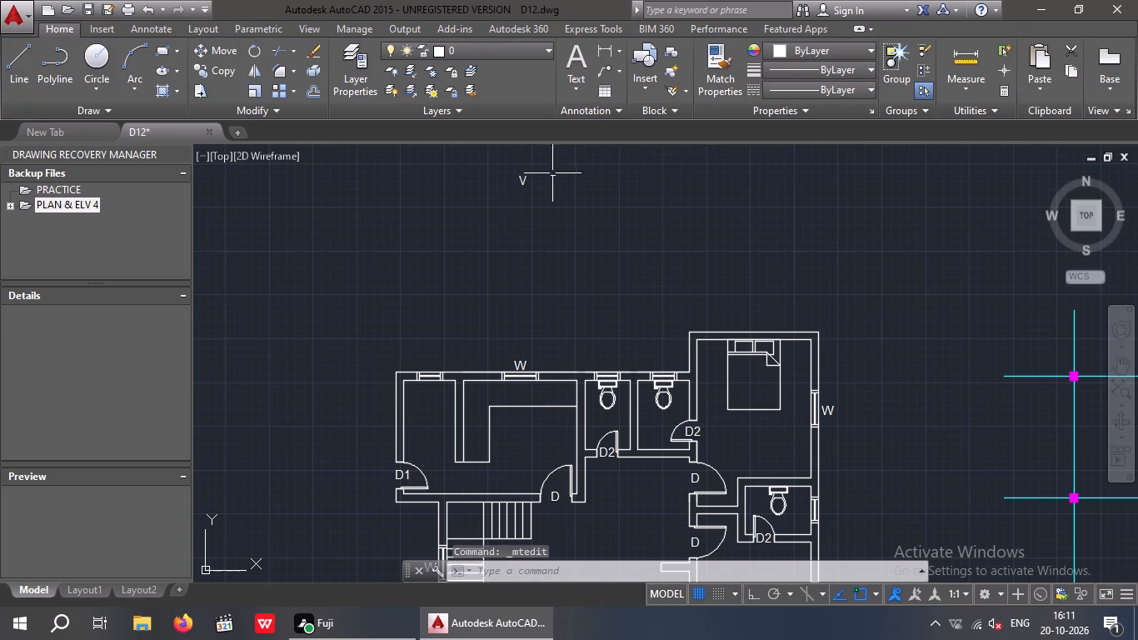
# Copy the spare V label to just above the windows of the two adjacent toilets next to the kitchen.
pyautogui.moveTo(554, 175); pyautogui.dragTo(477, 206)
pyautogui.click(470, 206)
pyautogui.click(224, 72)
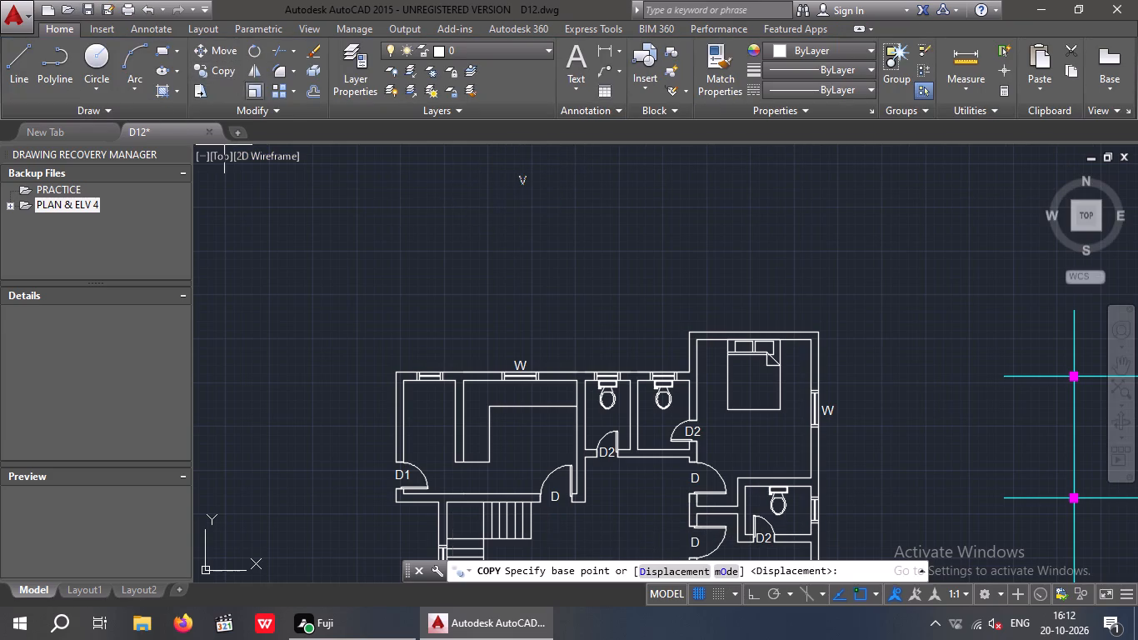
pyautogui.moveTo(519, 185); pyautogui.dragTo(512, 198)
pyautogui.scroll(3, 593, 352)
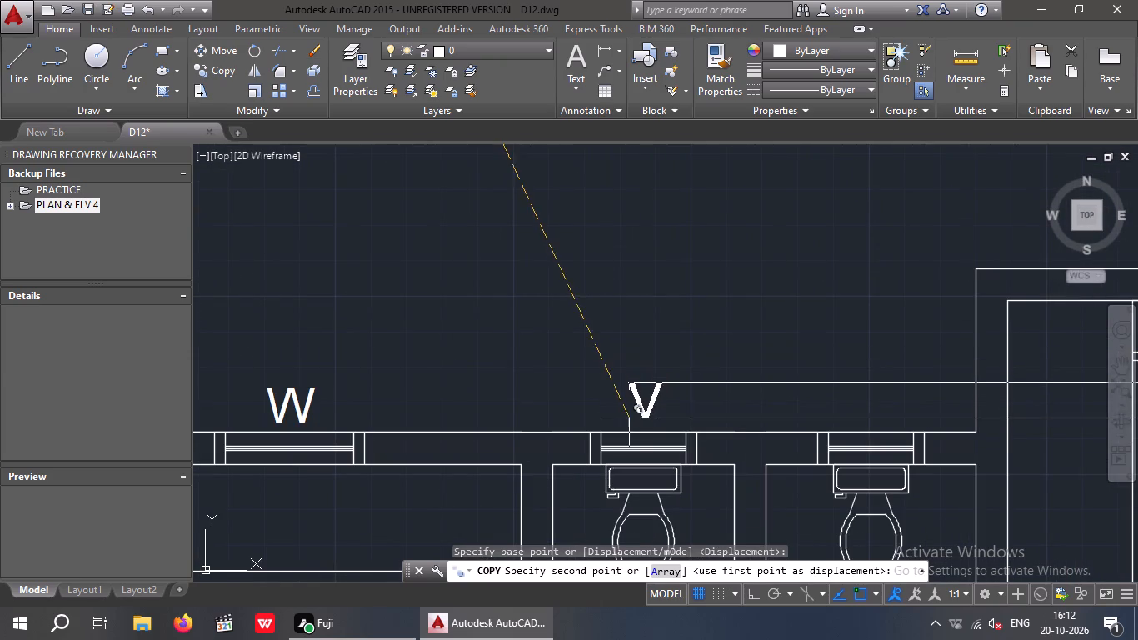
pyautogui.click(623, 421)
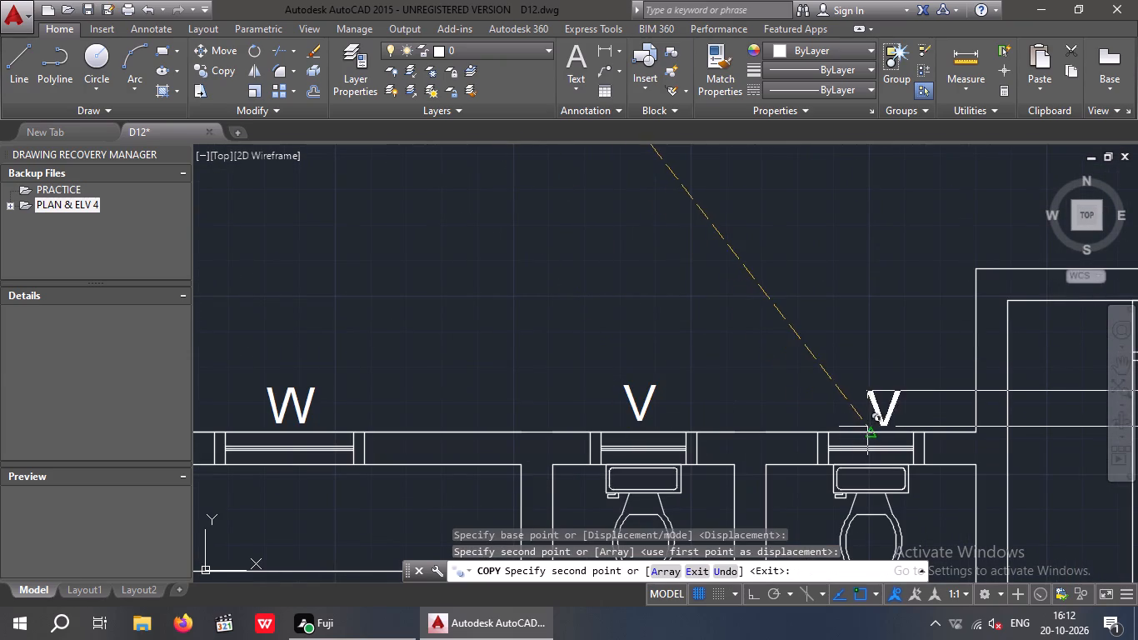
pyautogui.click(851, 421)
# Place a V copy just outside the outer-wall window of the toilet between the two bedrooms and end the copying.
pyautogui.scroll(-2, 781, 389)
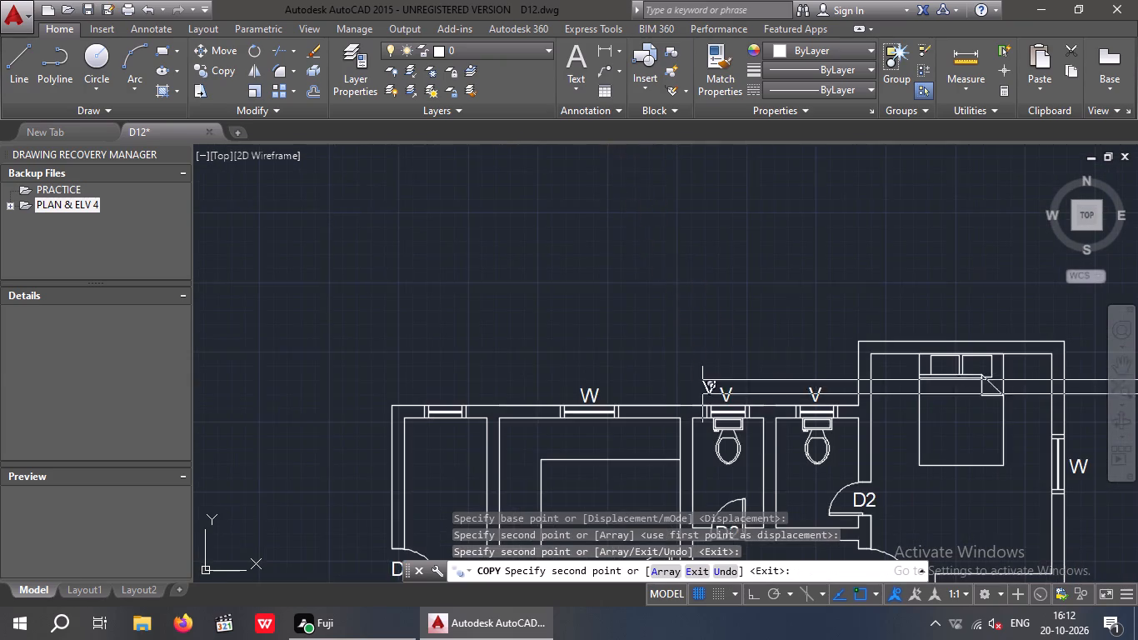
pyautogui.moveTo(685, 372); pyautogui.dragTo(626, 212, button='middle')
pyautogui.scroll(-1, 672, 337)
pyautogui.scroll(3, 921, 393)
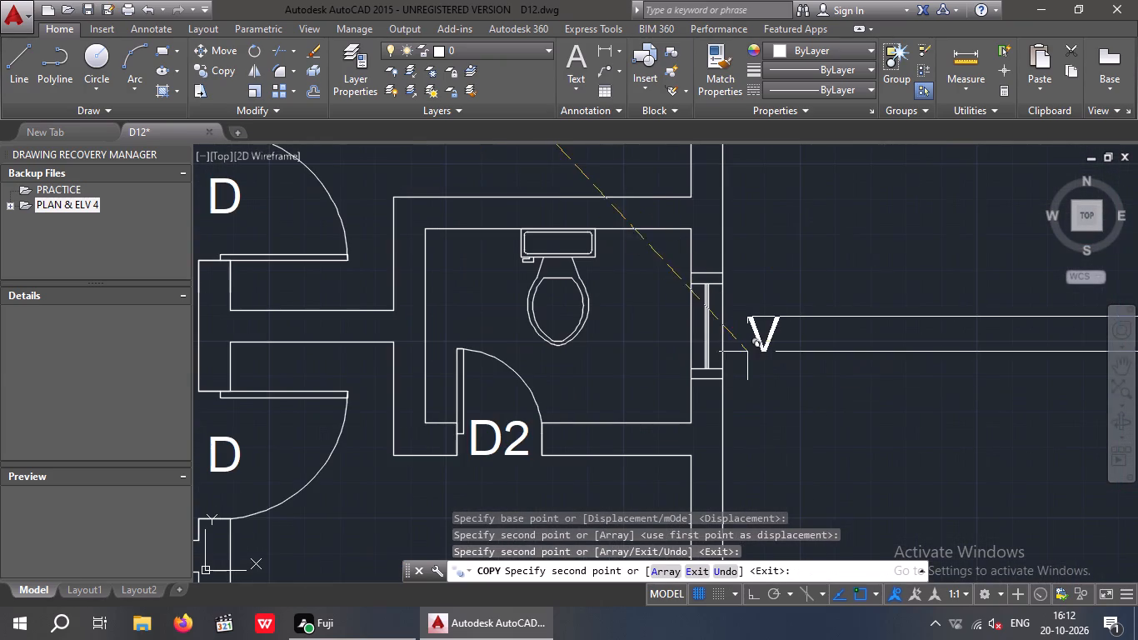
pyautogui.click(737, 342)
pyautogui.scroll(-4, 746, 323)
pyautogui.press('Escape')
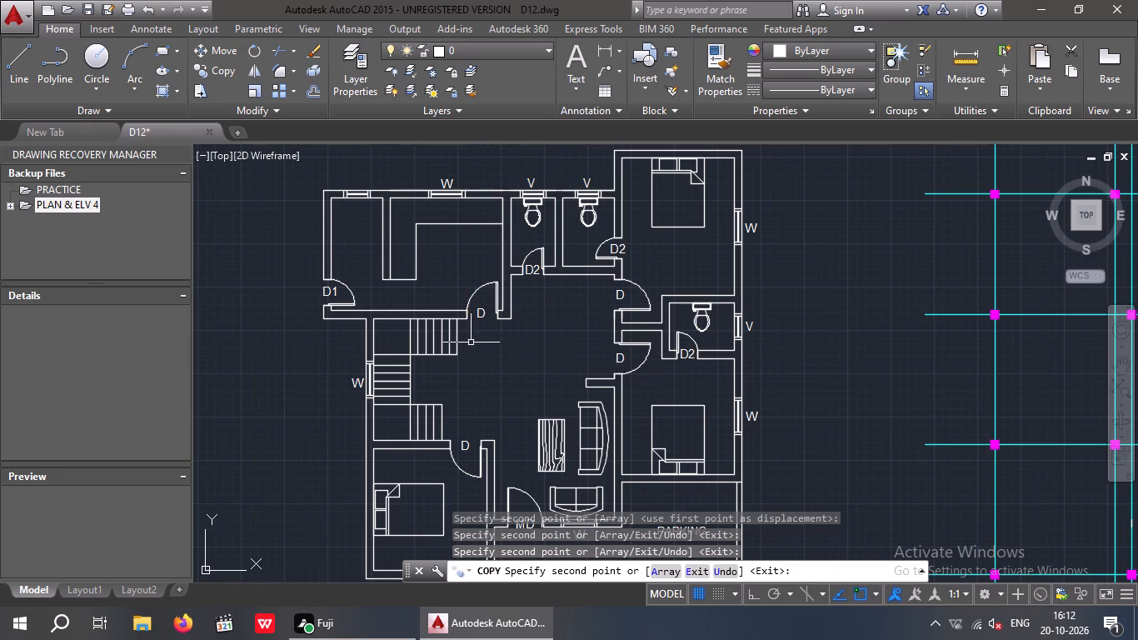
pyautogui.press('Escape')
# Change the spare V label above the floor plan to W2.
pyautogui.moveTo(484, 351); pyautogui.dragTo(631, 422, button='middle')
pyautogui.scroll(-3, 582, 238)
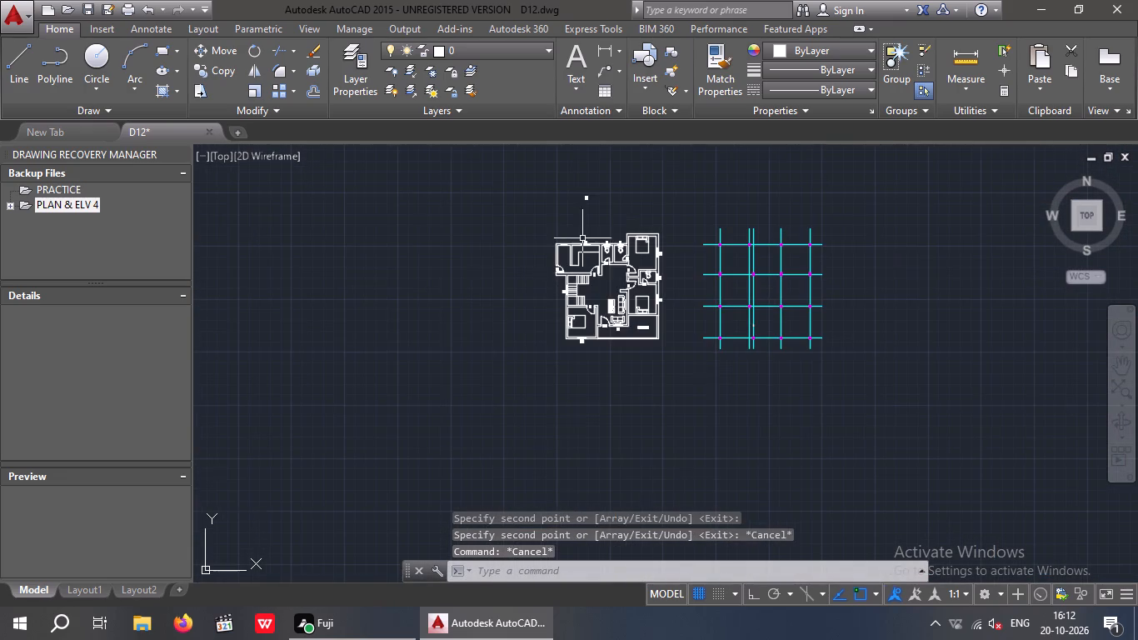
pyautogui.scroll(3, 635, 333)
pyautogui.moveTo(630, 356); pyautogui.dragTo(657, 535, button='middle')
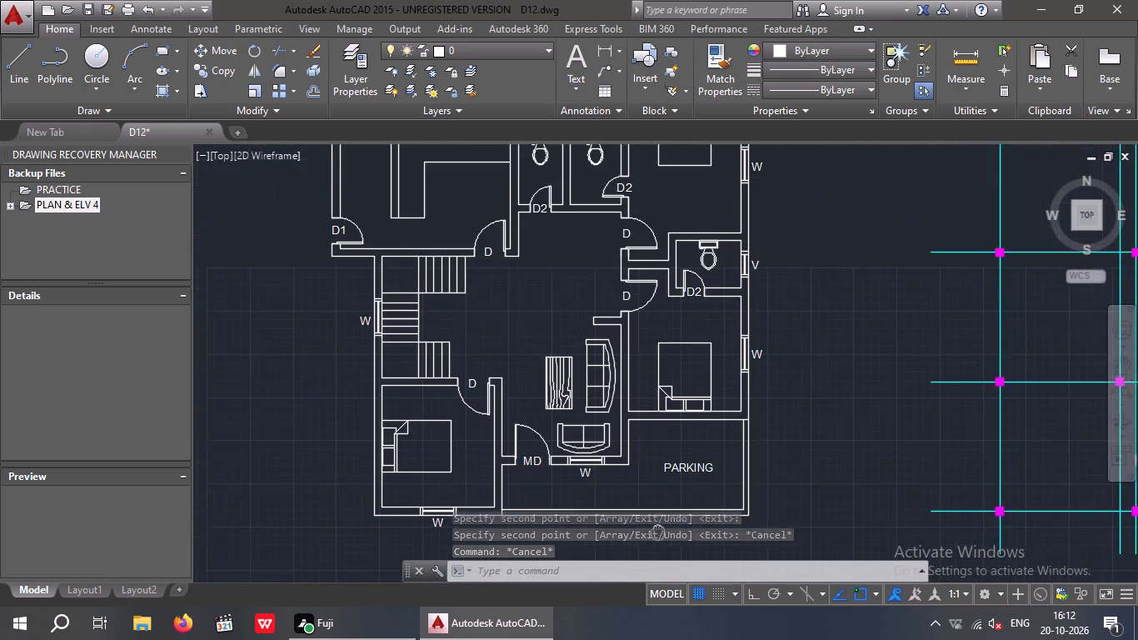
pyautogui.moveTo(657, 535); pyautogui.dragTo(656, 536, button='middle')
pyautogui.moveTo(471, 314); pyautogui.dragTo(502, 402, button='middle')
pyautogui.scroll(2, 457, 208)
pyautogui.moveTo(476, 295); pyautogui.dragTo(514, 523, button='middle')
pyautogui.scroll(-1, 477, 278)
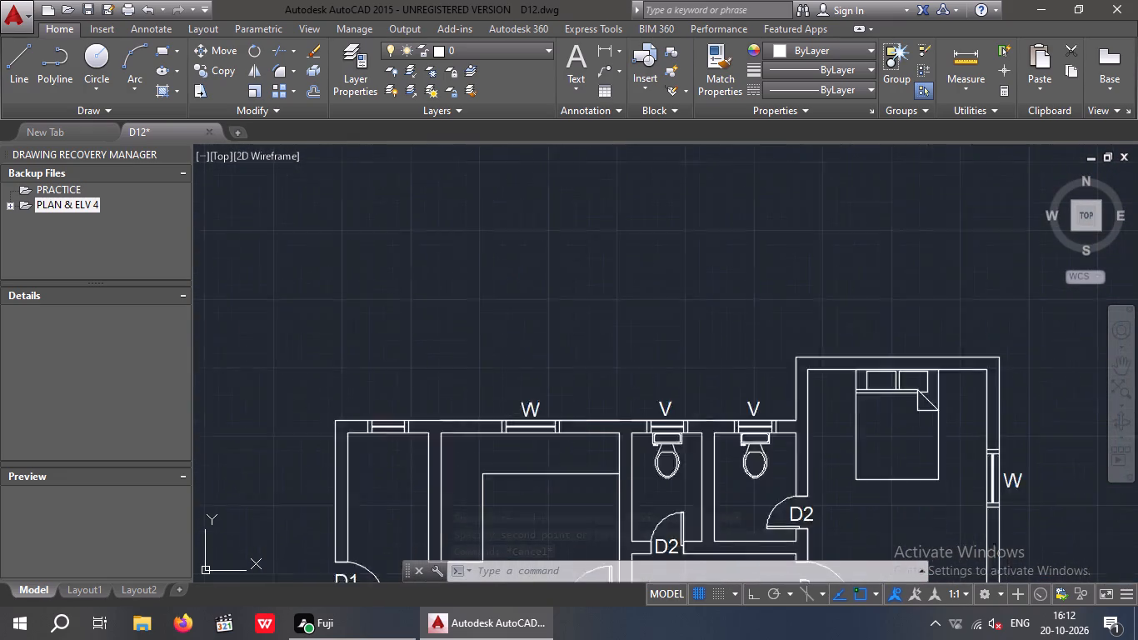
pyautogui.scroll(-2, 477, 279)
pyautogui.doubleClick(499, 214)
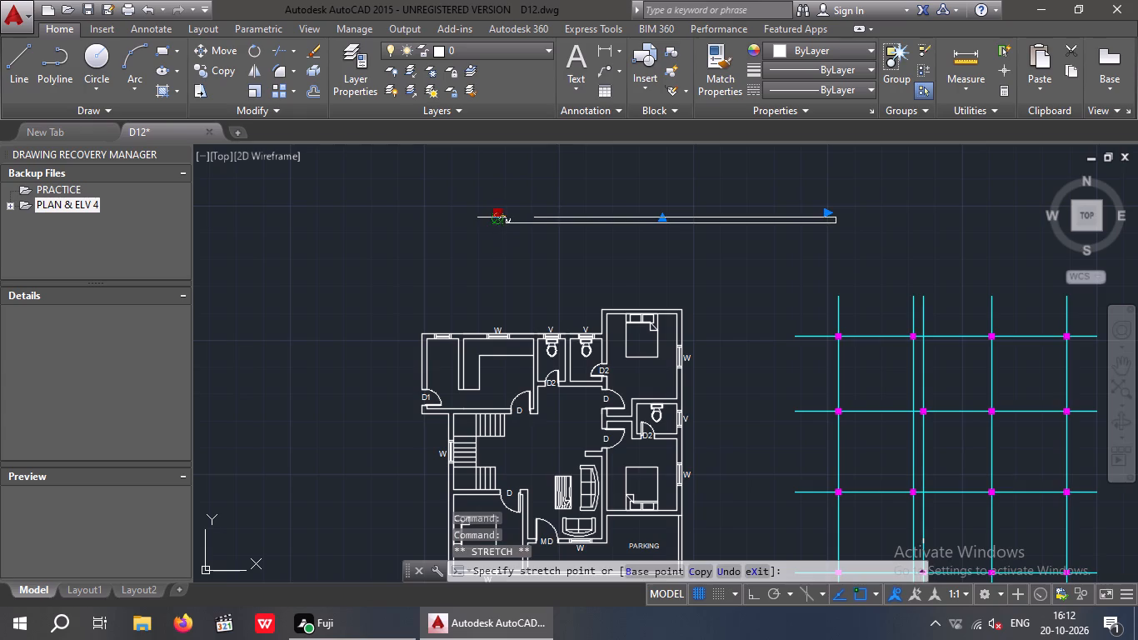
pyautogui.press('Escape')
pyautogui.scroll(2, 502, 217)
pyautogui.doubleClick(498, 214)
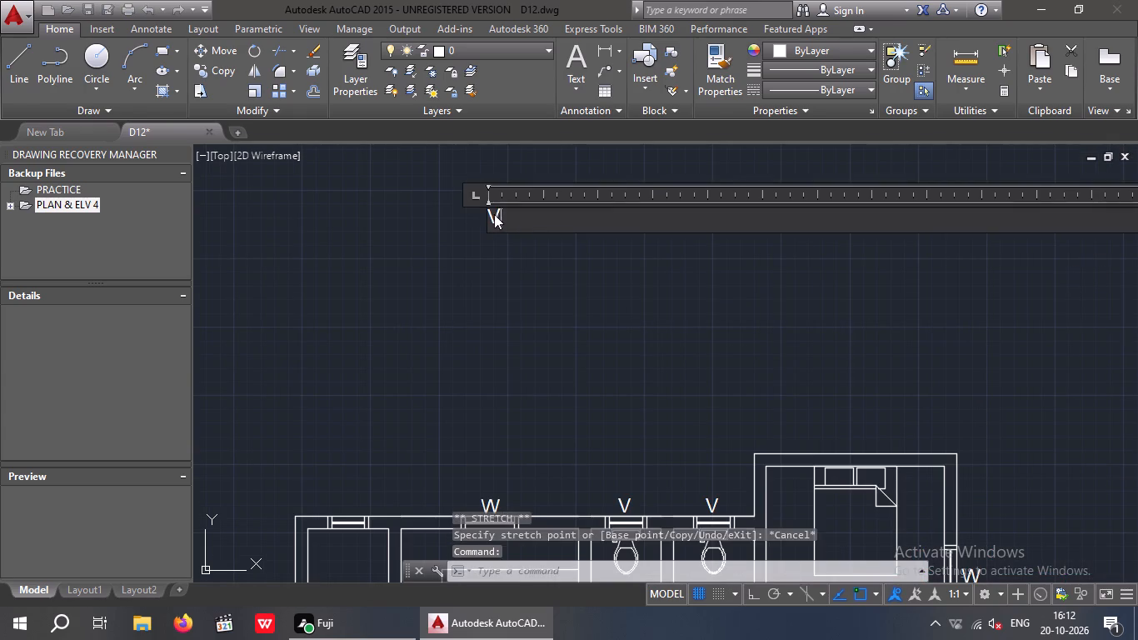
pyautogui.press('BackSpace')
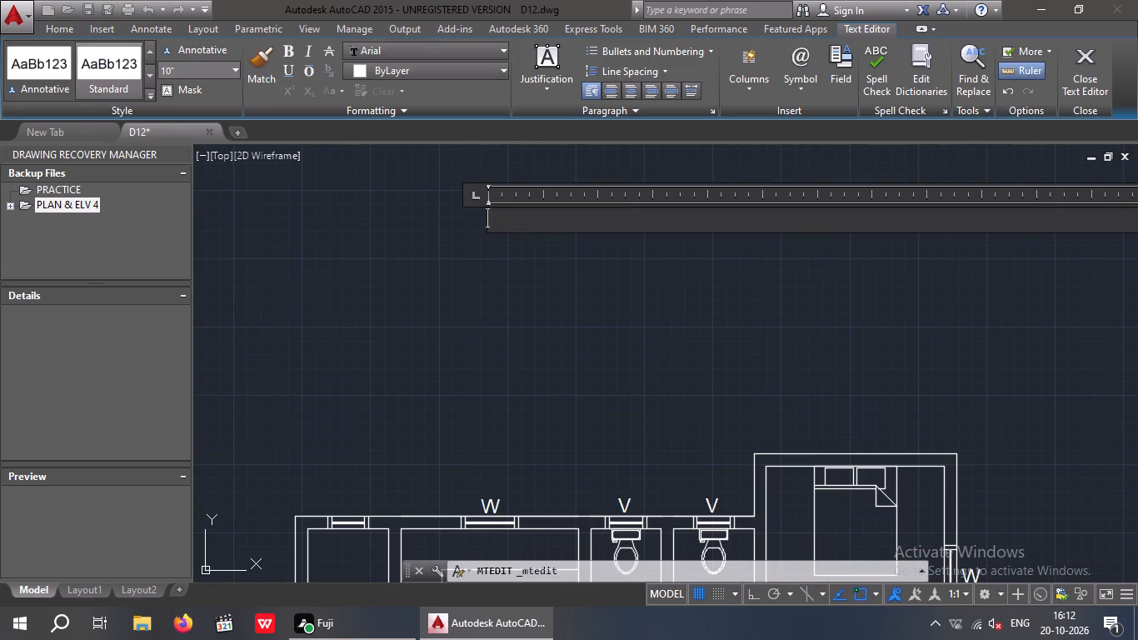
pyautogui.press('w')
pyautogui.press('2')
pyautogui.click(500, 263)
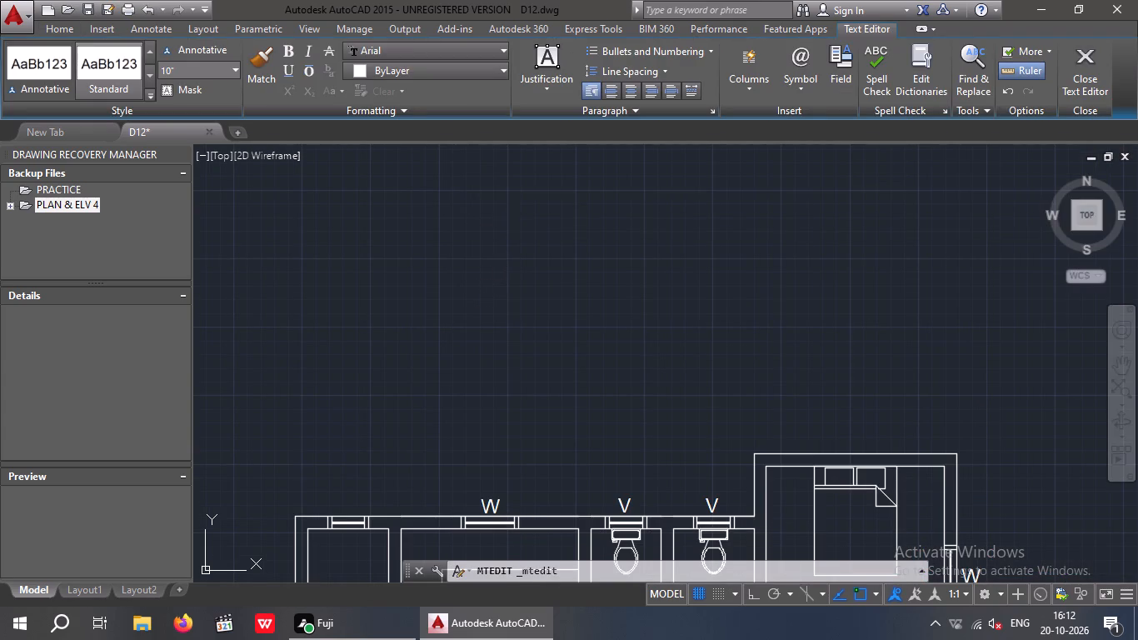
# Move the spare W2 label to just above the small window of the narrow room beside the kitchen.
pyautogui.moveTo(547, 203); pyautogui.dragTo(523, 245)
pyautogui.click(469, 239)
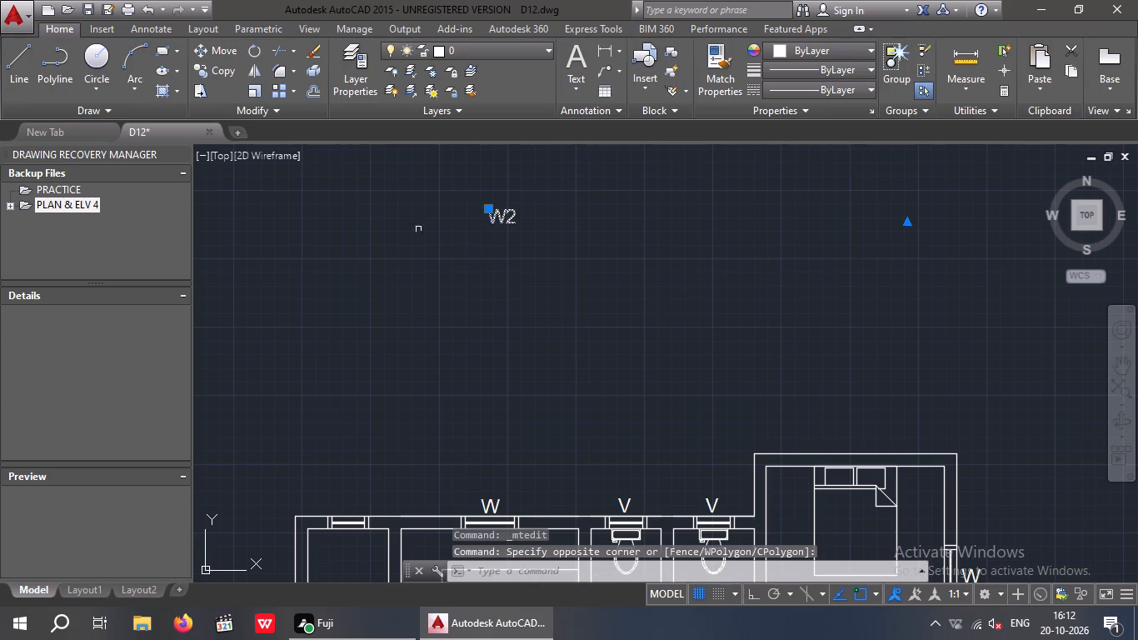
pyautogui.click(223, 70)
pyautogui.press('Escape')
pyautogui.moveTo(525, 197); pyautogui.dragTo(511, 245)
pyautogui.moveTo(480, 245); pyautogui.dragTo(449, 248)
pyautogui.click(214, 47)
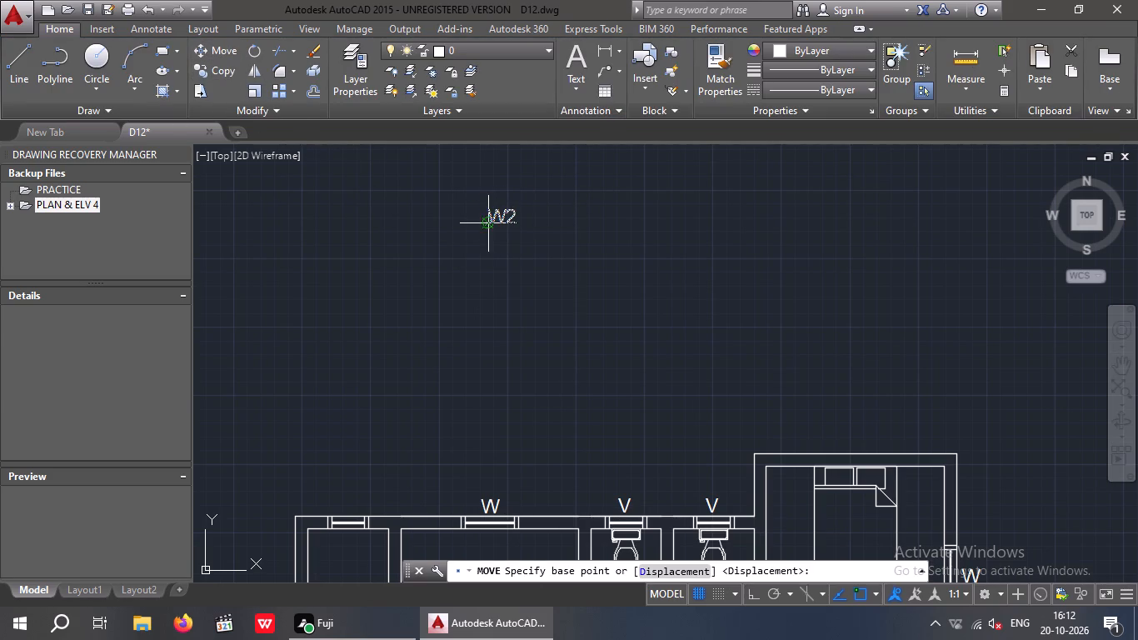
pyautogui.moveTo(487, 221); pyautogui.dragTo(471, 242)
pyautogui.scroll(1, 311, 506)
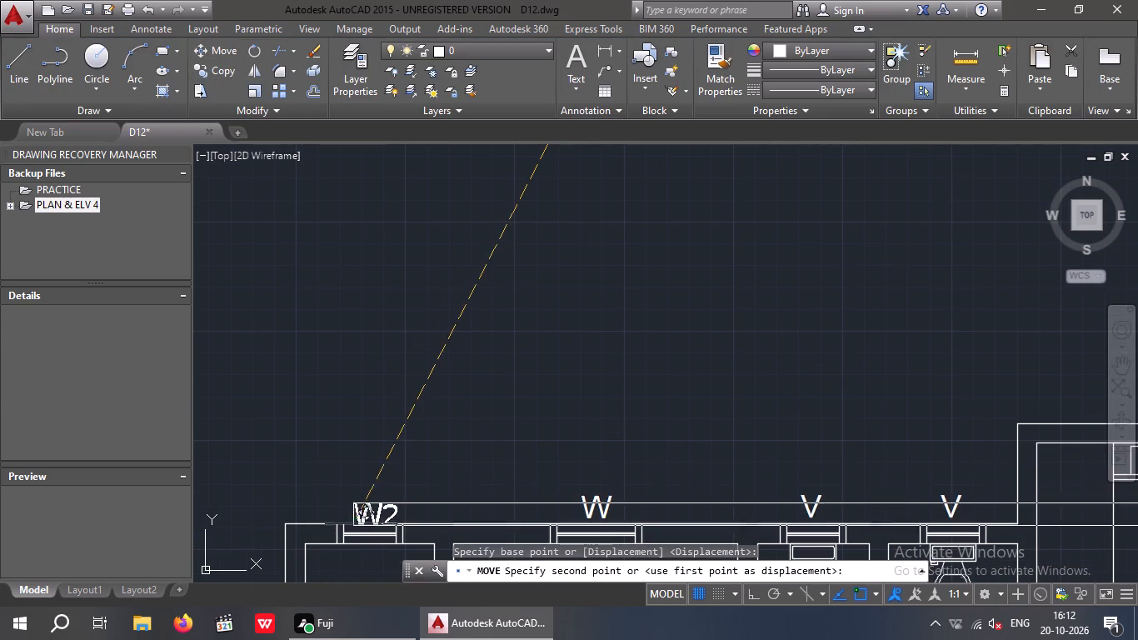
pyautogui.click(350, 516)
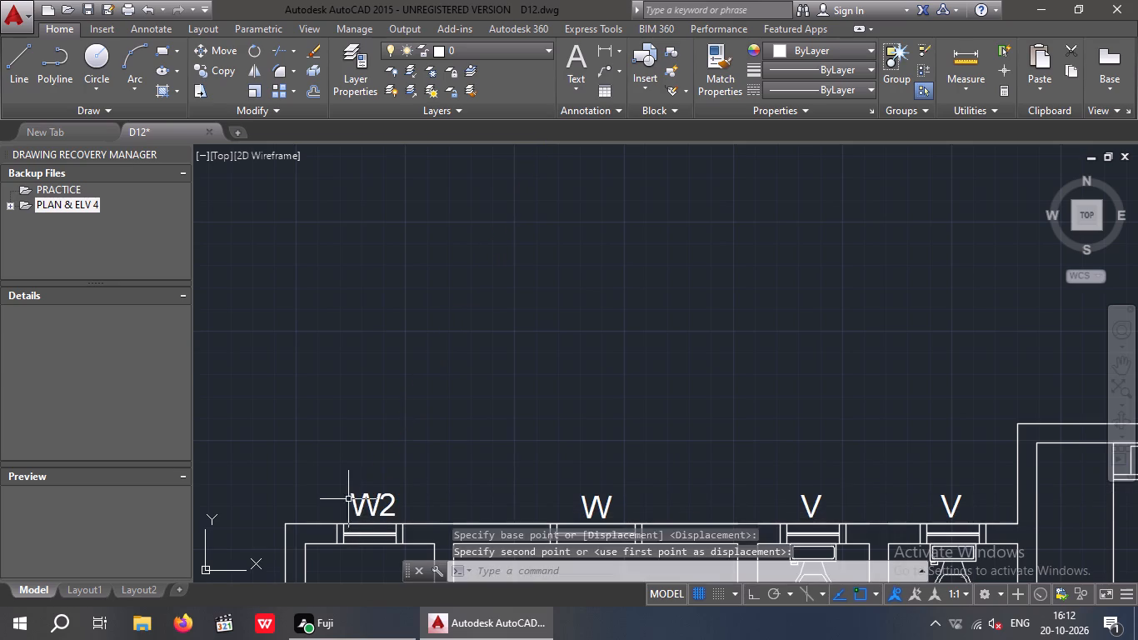
pyautogui.press('Escape')
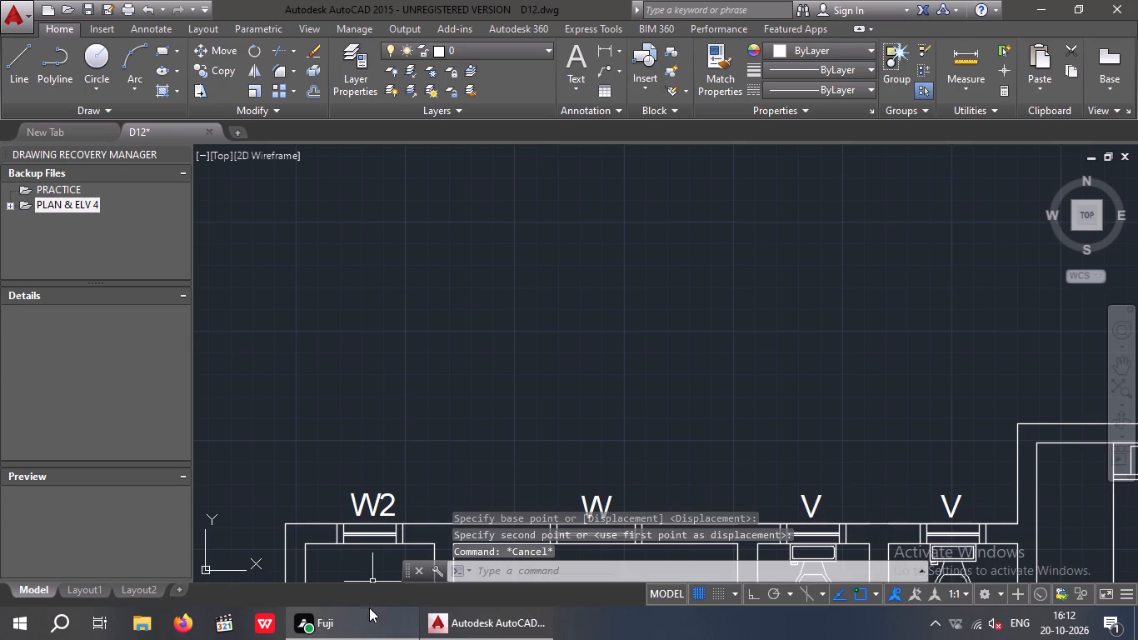
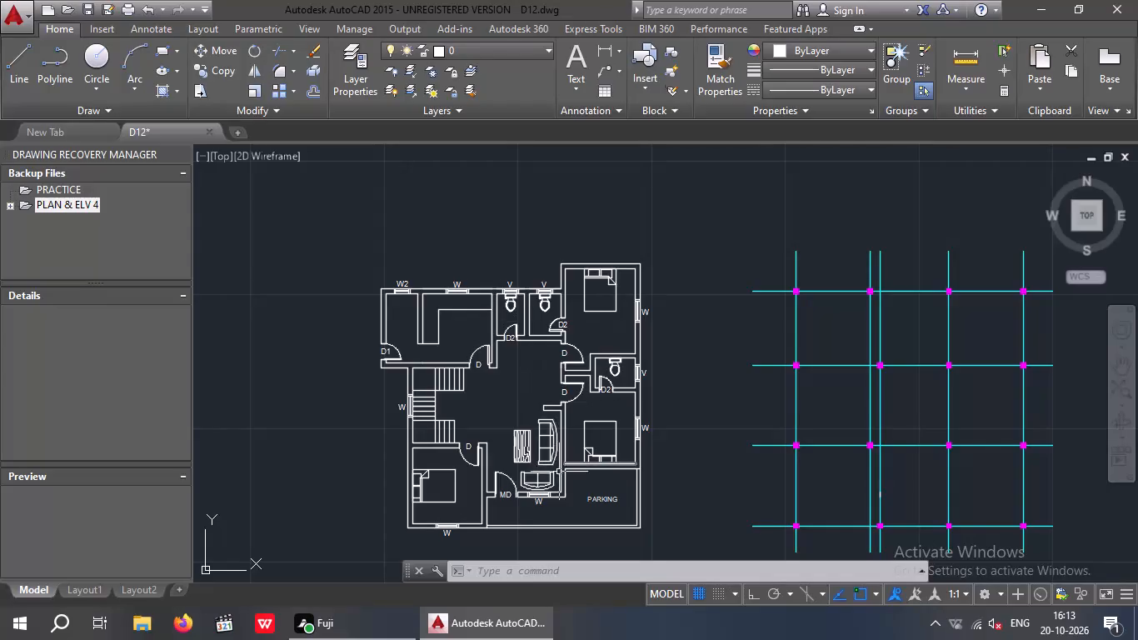
# Add the multiline text BEDROOM with a height of 9" below the bed in the northeast bedroom.
pyautogui.moveTo(558, 492); pyautogui.dragTo(535, 375, button='middle')
pyautogui.scroll(-1, 533, 397)
pyautogui.moveTo(533, 403); pyautogui.dragTo(535, 417, button='middle')
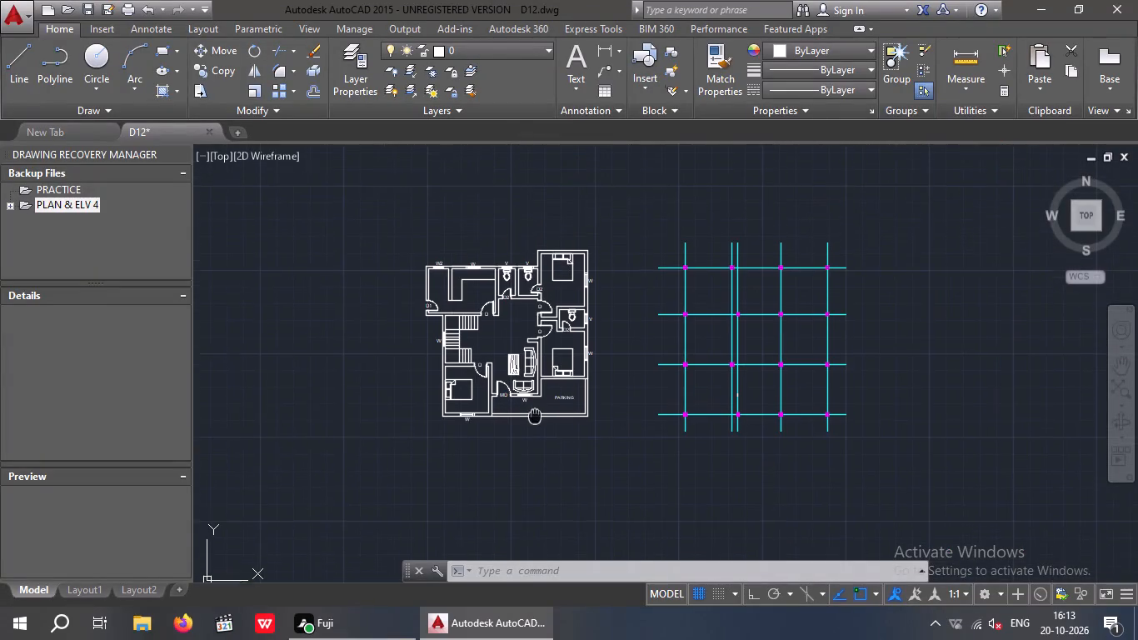
pyautogui.moveTo(535, 417); pyautogui.dragTo(535, 426, button='middle')
pyautogui.scroll(3, 497, 334)
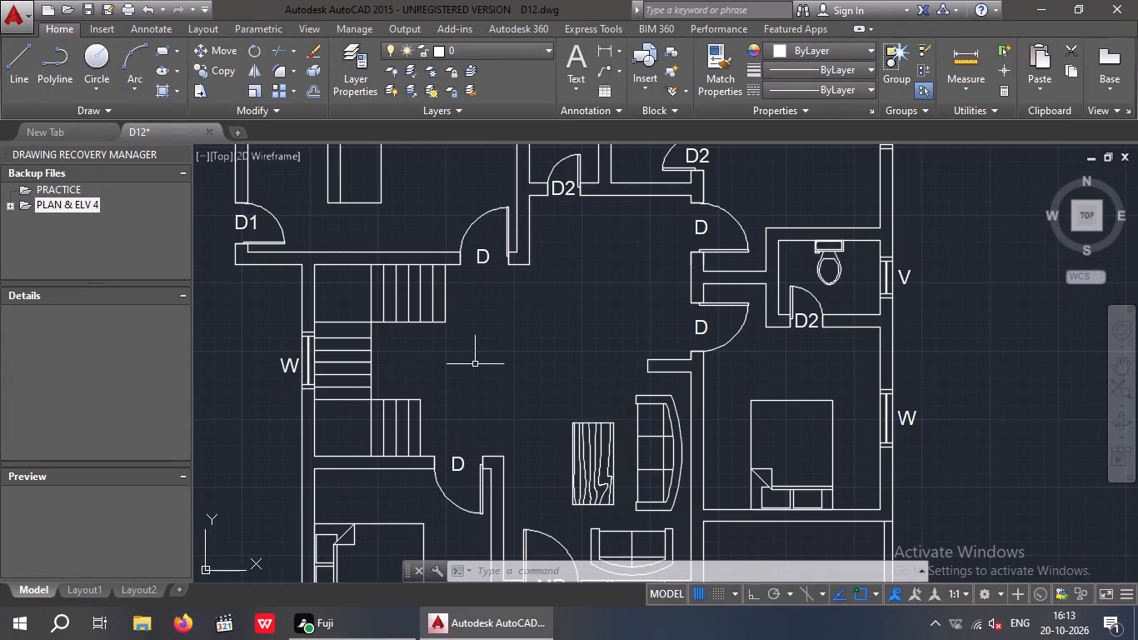
pyautogui.moveTo(553, 279); pyautogui.dragTo(542, 358, button='middle')
pyautogui.scroll(-1, 545, 348)
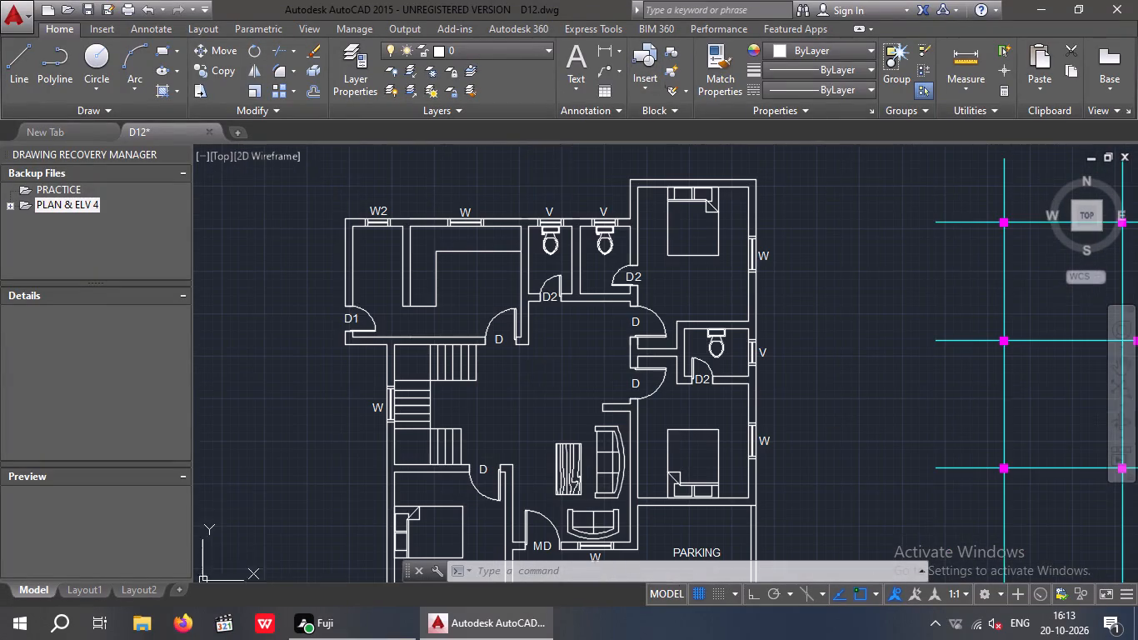
pyautogui.moveTo(542, 358); pyautogui.dragTo(541, 361, button='middle')
pyautogui.click(569, 59)
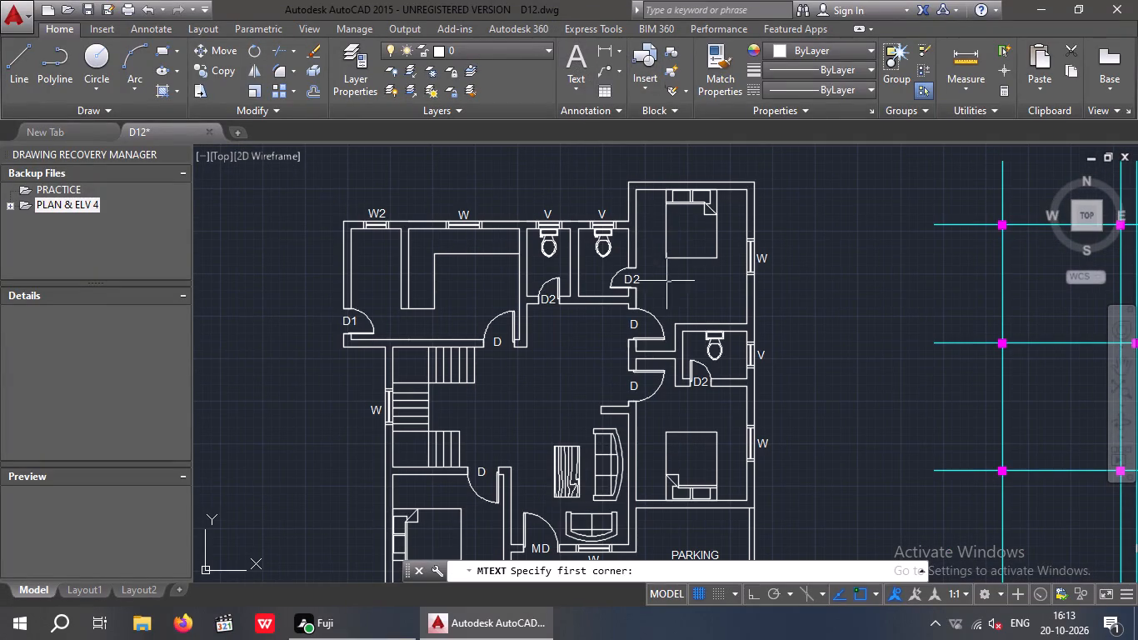
pyautogui.scroll(1, 653, 276)
pyautogui.click(650, 268)
pyautogui.scroll(1, 883, 319)
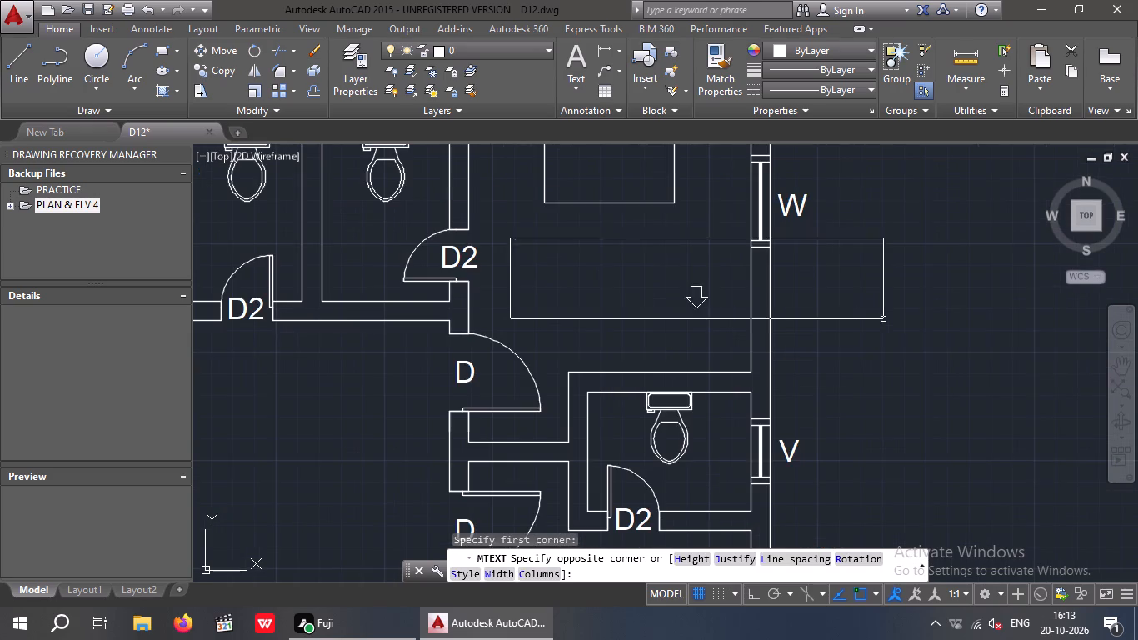
pyautogui.moveTo(872, 312); pyautogui.dragTo(712, 360, button='middle')
pyautogui.click(931, 387)
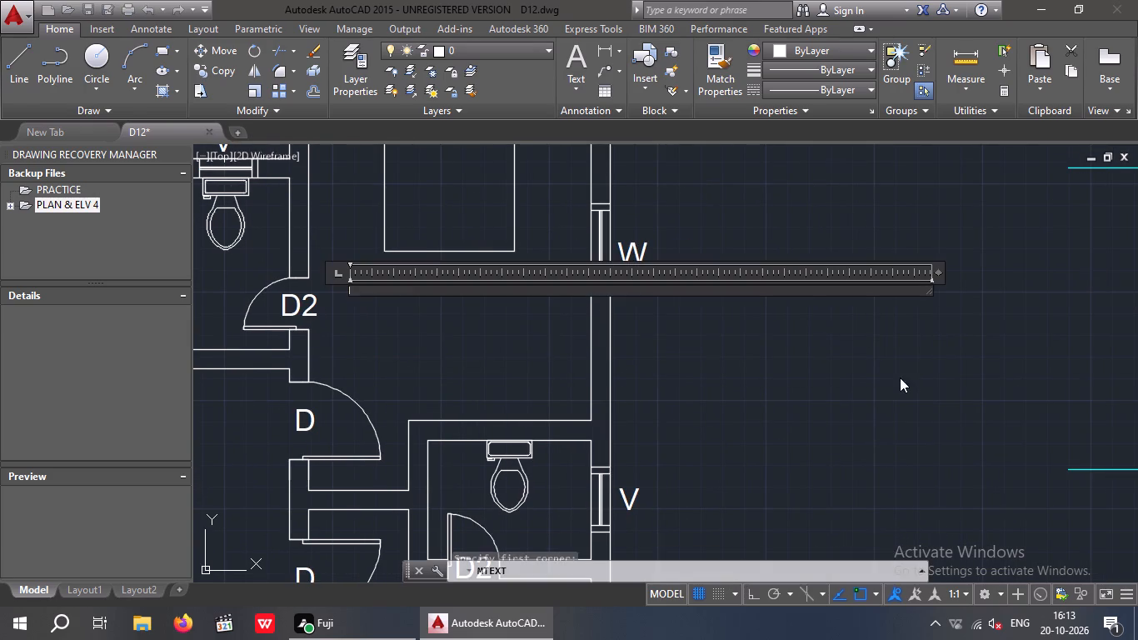
pyautogui.write('BEDRO')
pyautogui.press('o')
pyautogui.press('m')
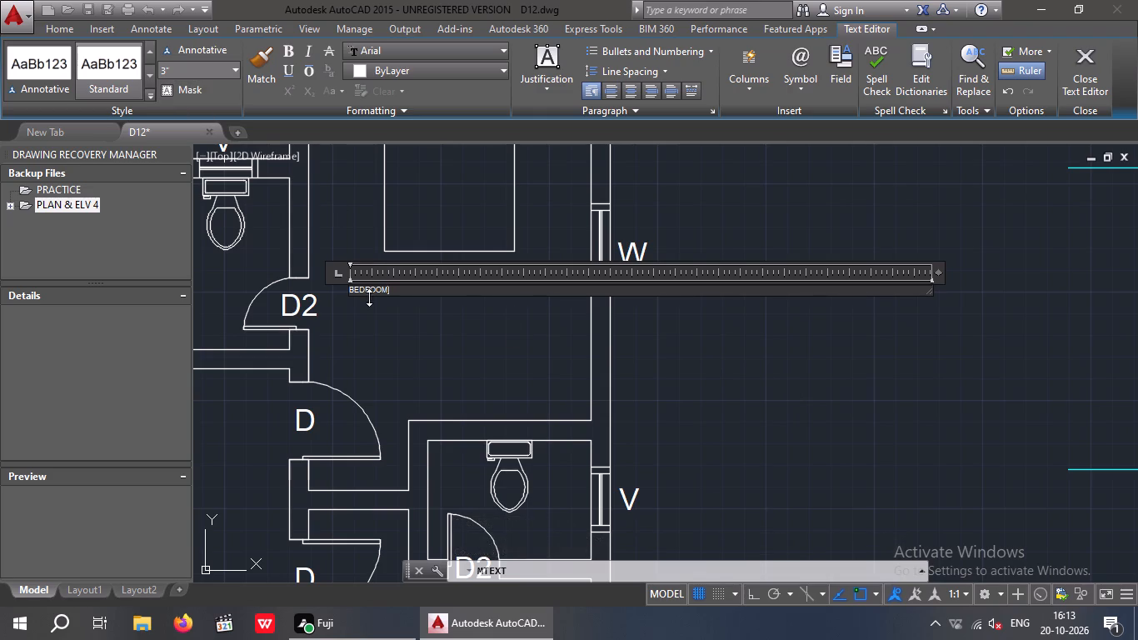
pyautogui.scroll(1, 381, 292)
pyautogui.moveTo(402, 290); pyautogui.dragTo(327, 299)
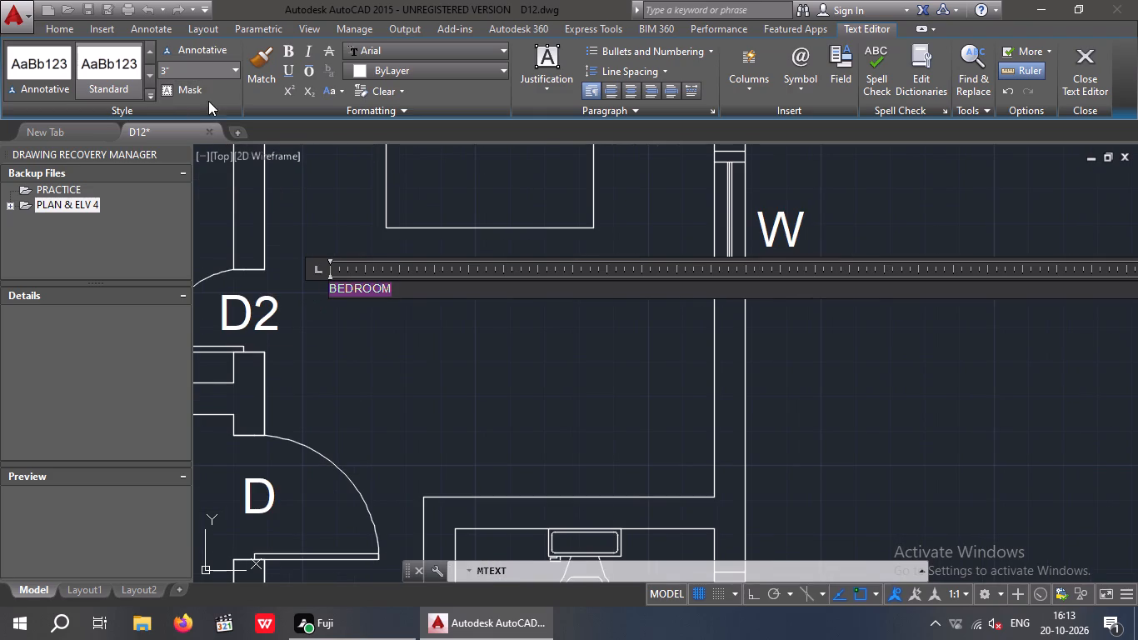
pyautogui.click(189, 72)
pyautogui.write('9"')
pyautogui.press('Return')
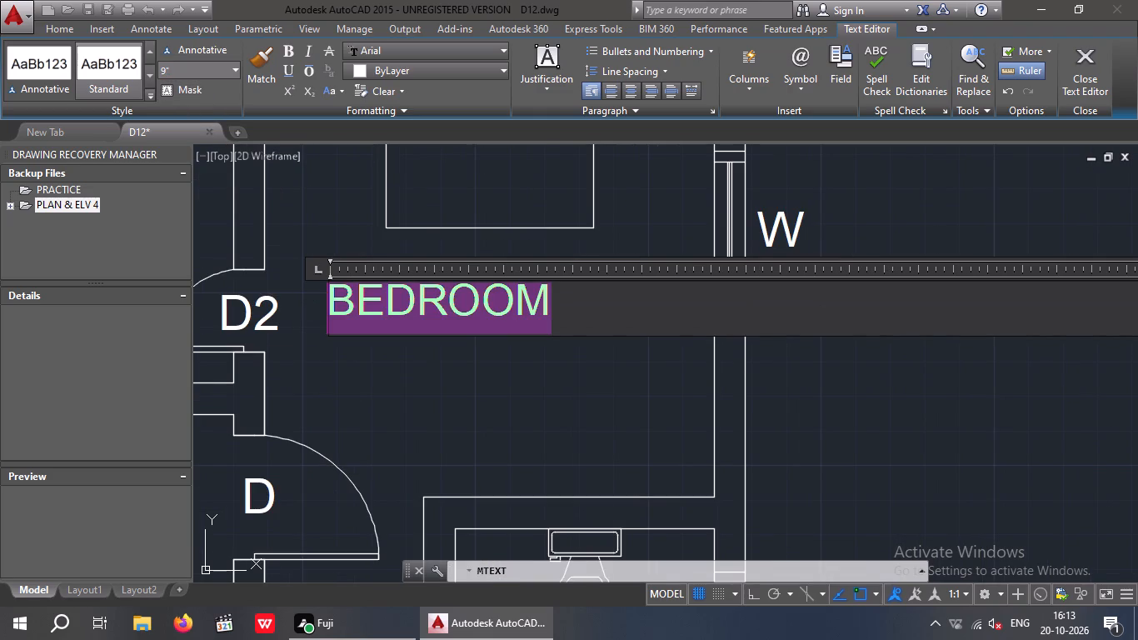
pyautogui.click(617, 392)
# Measure the northeast bedroom's inside width between its two upper inner corners using a linear dimension, without placing it.
pyautogui.scroll(-2, 593, 383)
pyautogui.moveTo(591, 393); pyautogui.dragTo(591, 395, button='middle')
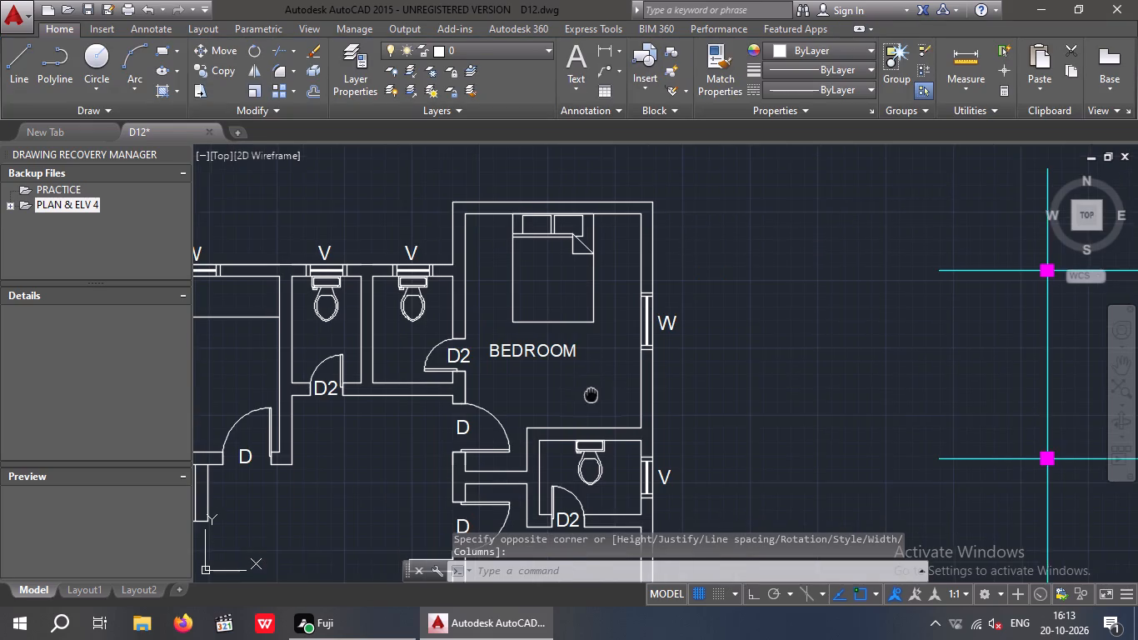
pyautogui.moveTo(591, 395); pyautogui.dragTo(590, 412, button='middle')
pyautogui.click(600, 49)
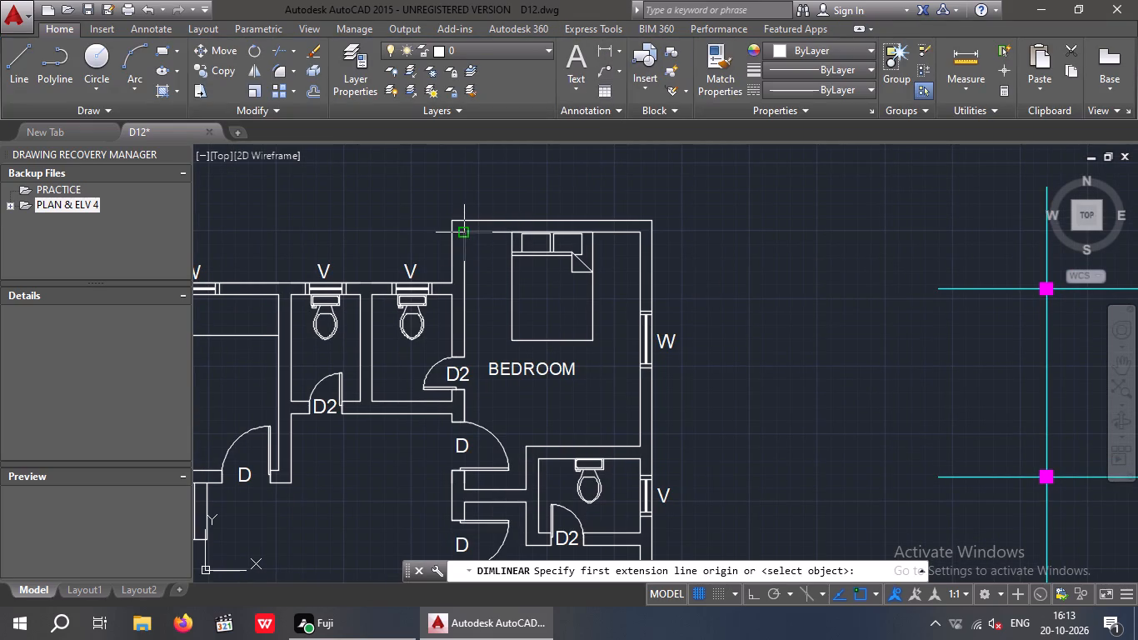
pyautogui.moveTo(464, 237); pyautogui.dragTo(472, 237)
pyautogui.click(642, 231)
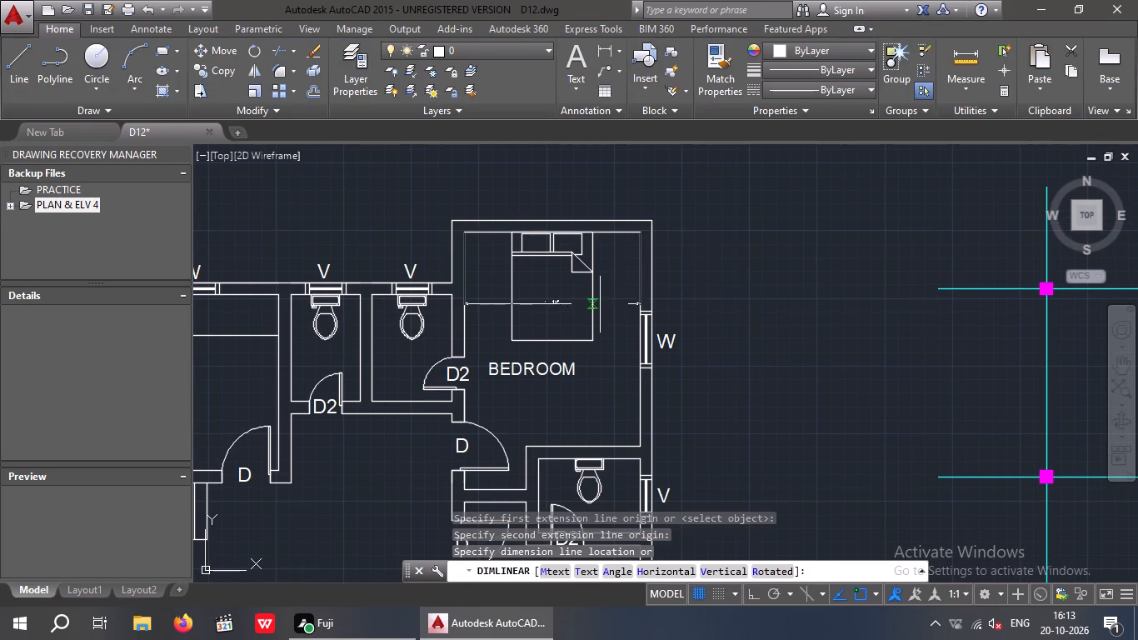
pyautogui.scroll(2, 600, 304)
pyautogui.press('space')
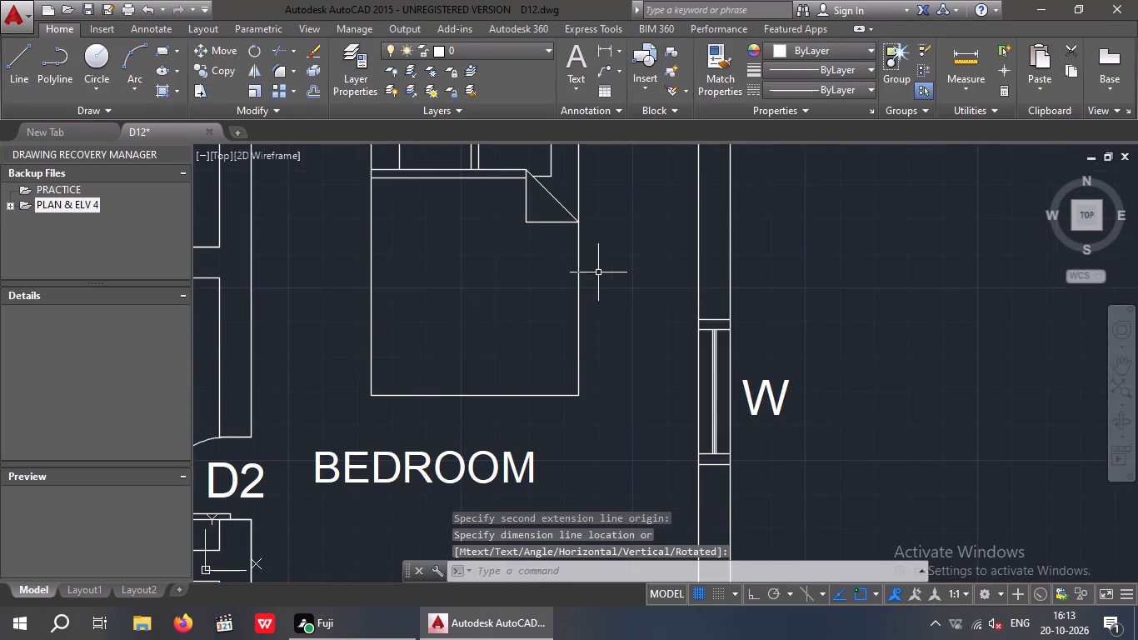
# Measure the northeast bedroom's inside length along its outer window wall using a linear dimension, without placing it.
pyautogui.scroll(-2, 612, 264)
pyautogui.press('space')
pyautogui.click(642, 211)
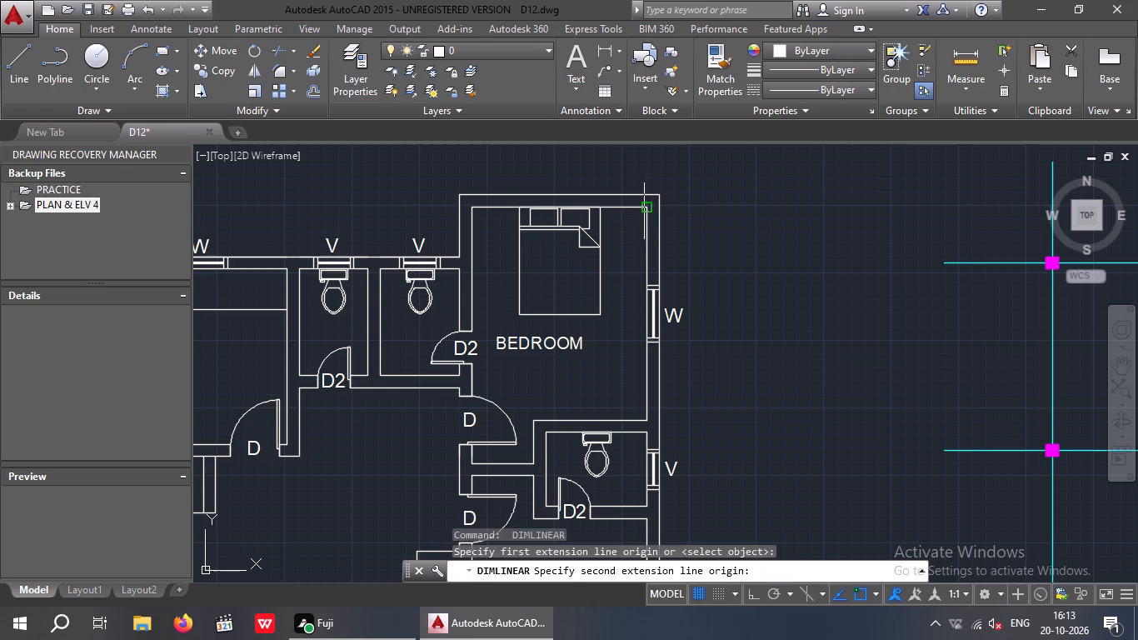
pyautogui.click(646, 422)
pyautogui.scroll(2, 756, 409)
pyautogui.scroll(-1, 691, 402)
pyautogui.moveTo(688, 412); pyautogui.dragTo(666, 539, button='middle')
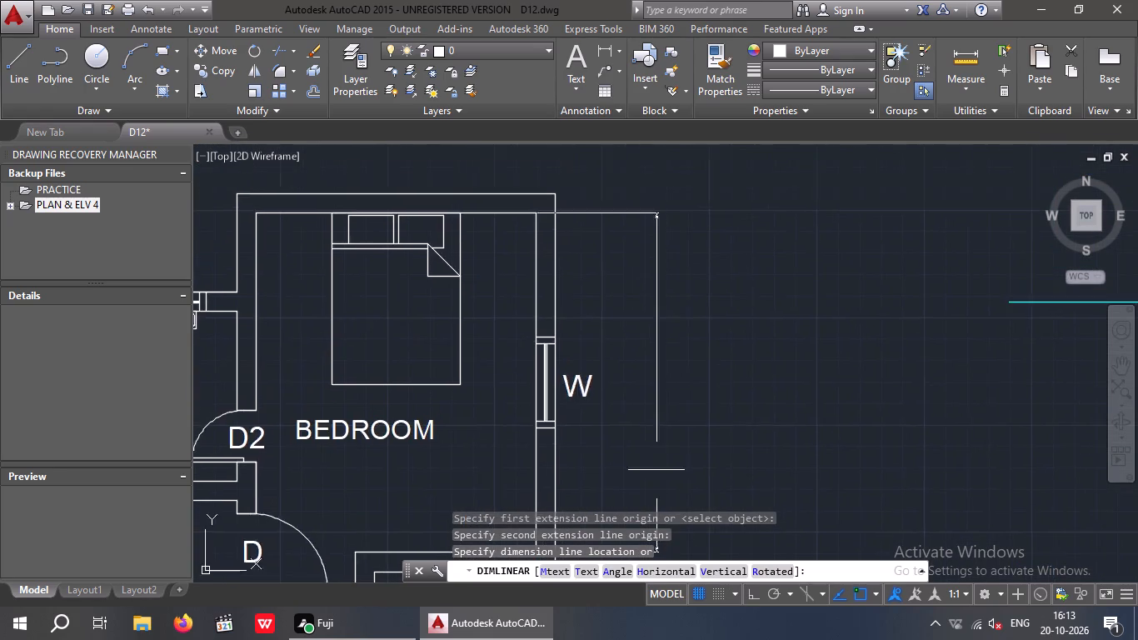
pyautogui.scroll(2, 656, 467)
pyautogui.press('space')
# Add a second line reading 10'10"X13'2" to the BEDROOM label of the northeast bedroom.
pyautogui.scroll(-3, 650, 409)
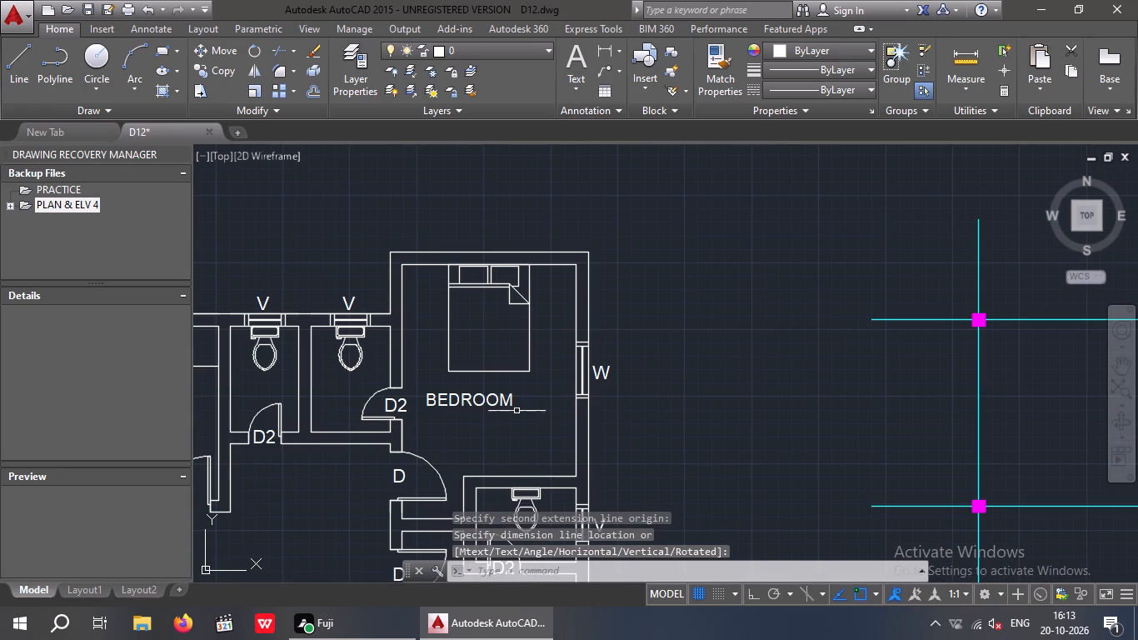
pyautogui.doubleClick(506, 399)
pyautogui.doubleClick(502, 399)
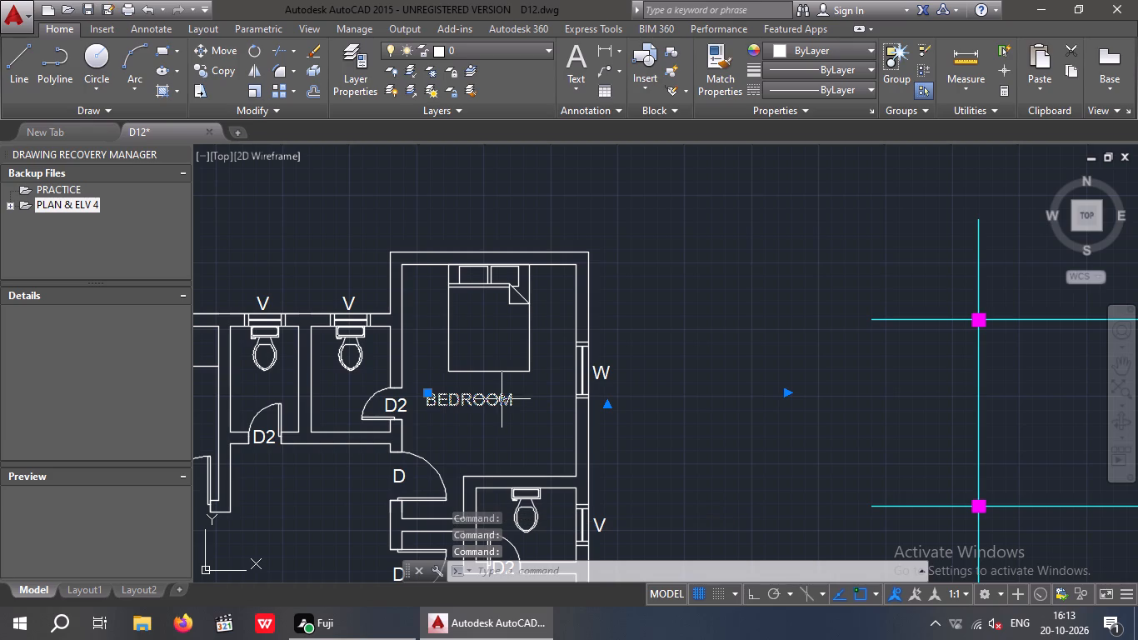
pyautogui.click(520, 401)
pyautogui.press('Return')
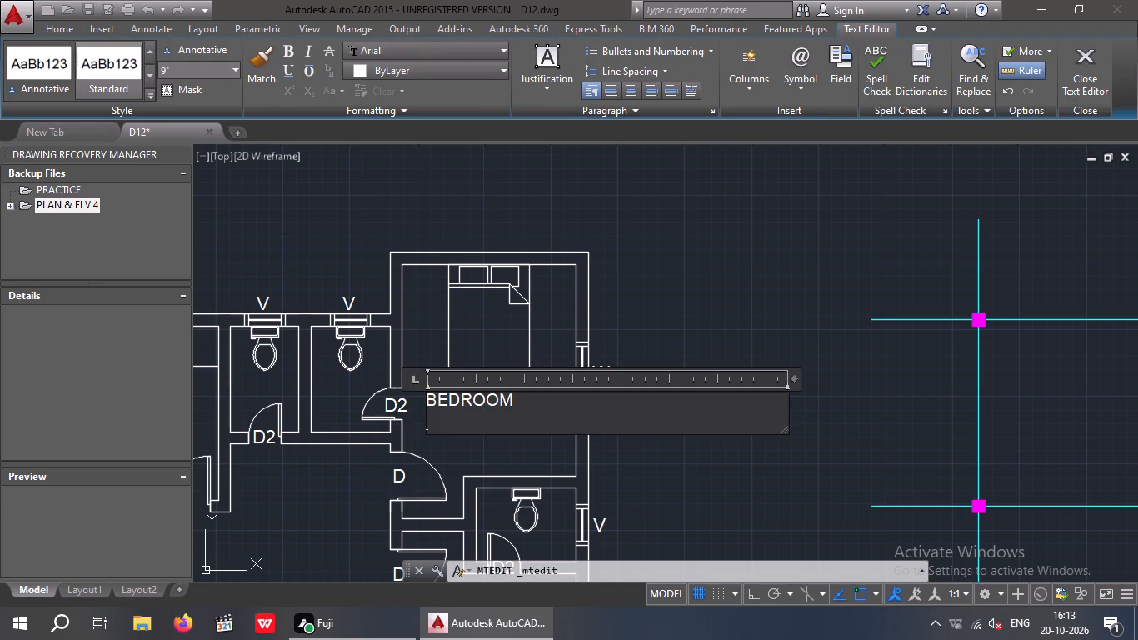
pyautogui.write('10\'10"')
pyautogui.write("X13'2")
pyautogui.hotkey('shift', '"')
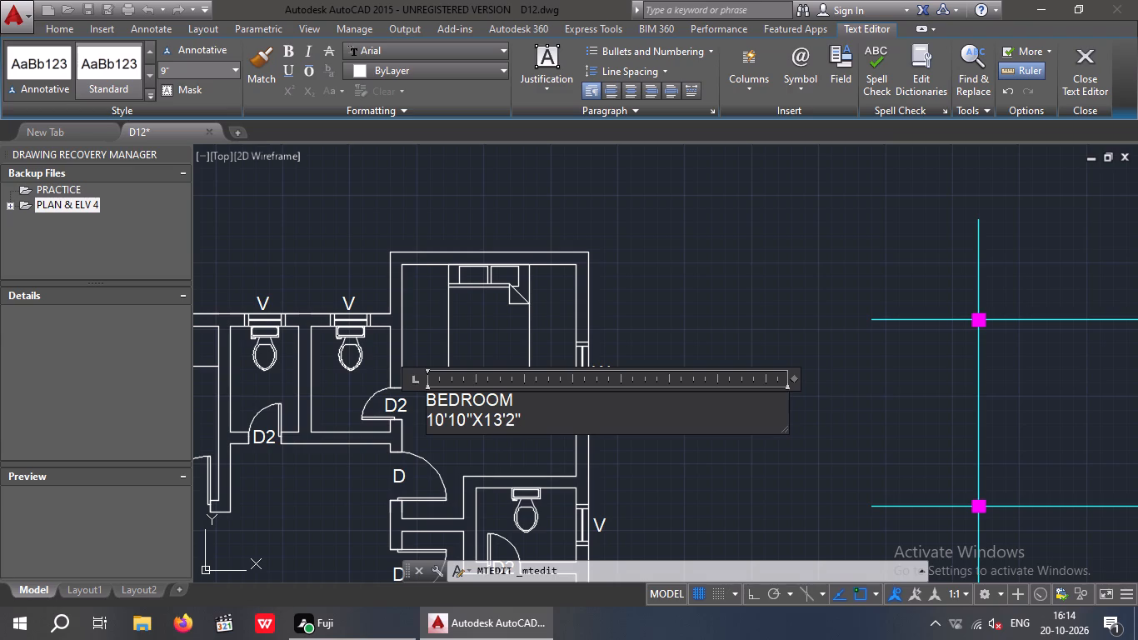
pyautogui.click(676, 246)
# Move the two-line BEDROOM label slightly up and to the right so it sits beneath the bed.
pyautogui.scroll(2, 442, 441)
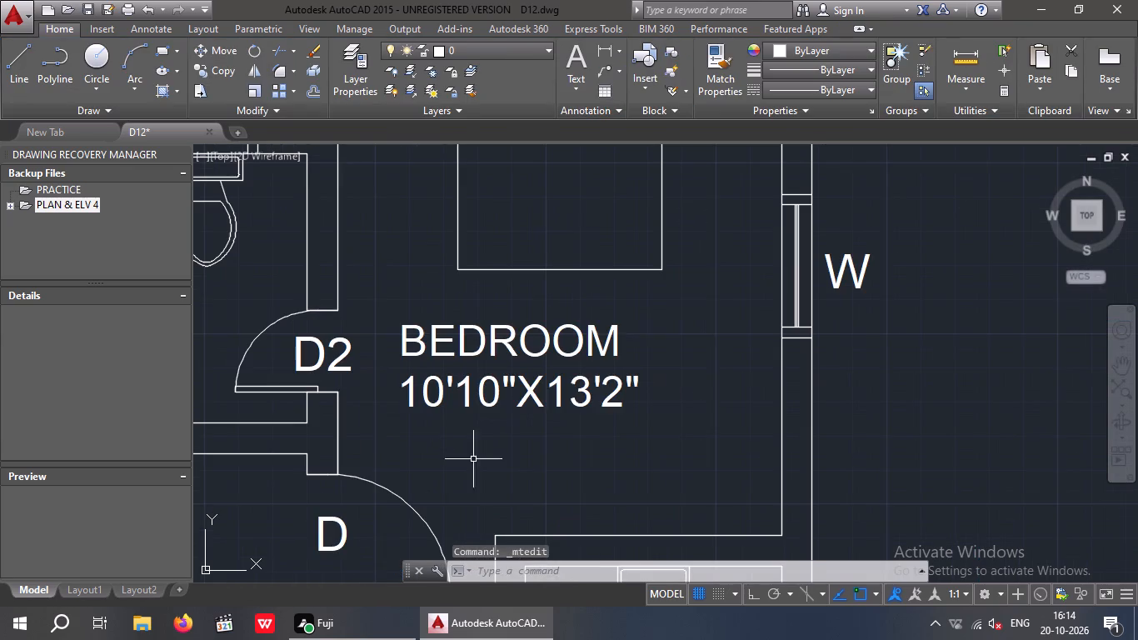
pyautogui.moveTo(577, 476); pyautogui.dragTo(517, 432)
pyautogui.moveTo(452, 302); pyautogui.dragTo(452, 310)
pyautogui.click(217, 48)
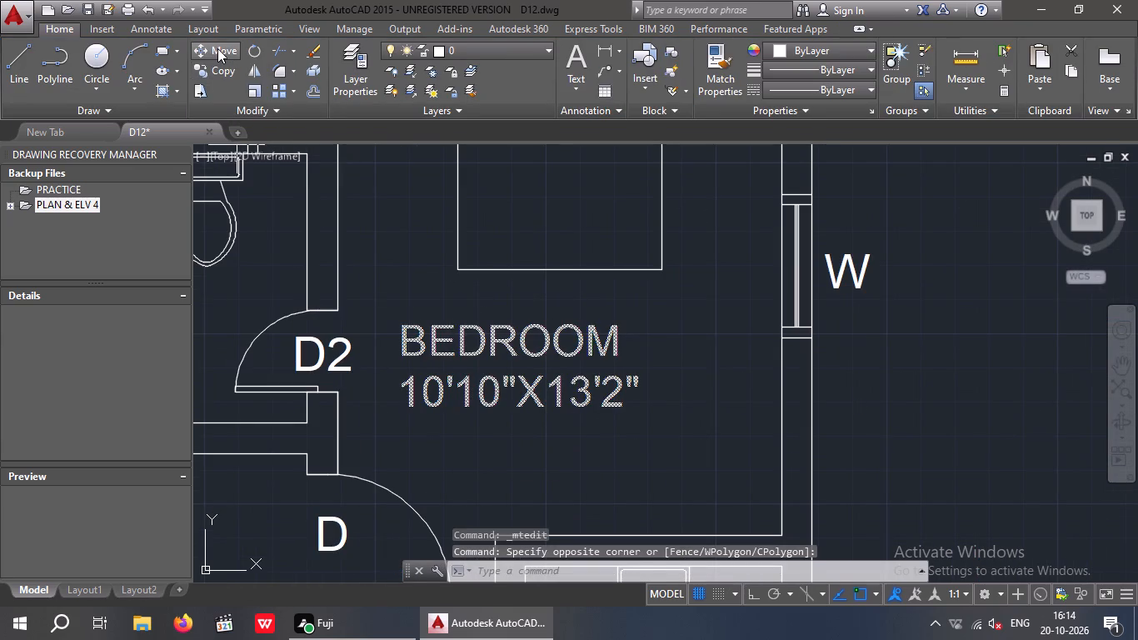
pyautogui.click(410, 404)
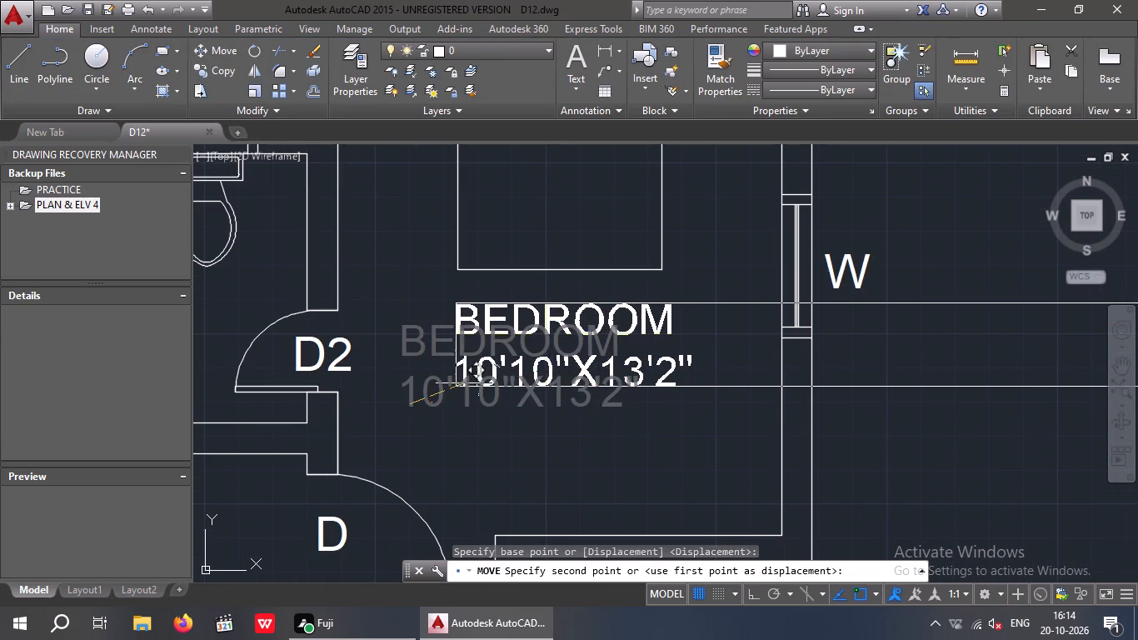
pyautogui.click(466, 383)
# Add the multiline text BEDROOM with a height of 8" above the bed in the bedroom adjoining the parking area.
pyautogui.scroll(-3, 465, 369)
pyautogui.moveTo(468, 402); pyautogui.dragTo(519, 314, button='middle')
pyautogui.scroll(-1, 514, 344)
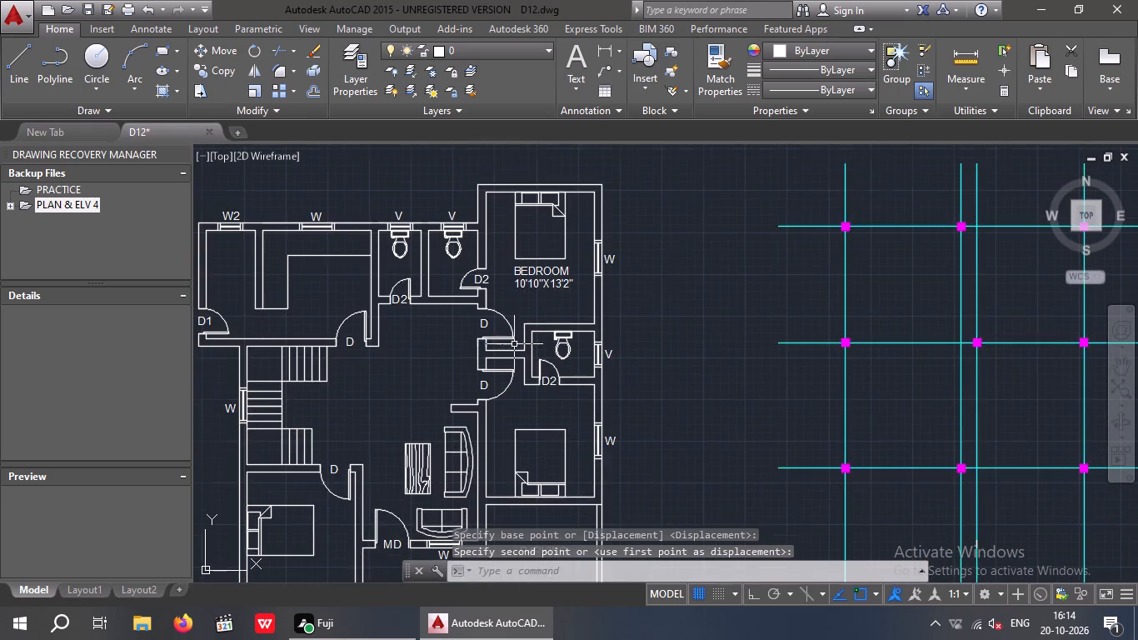
pyautogui.scroll(2, 544, 320)
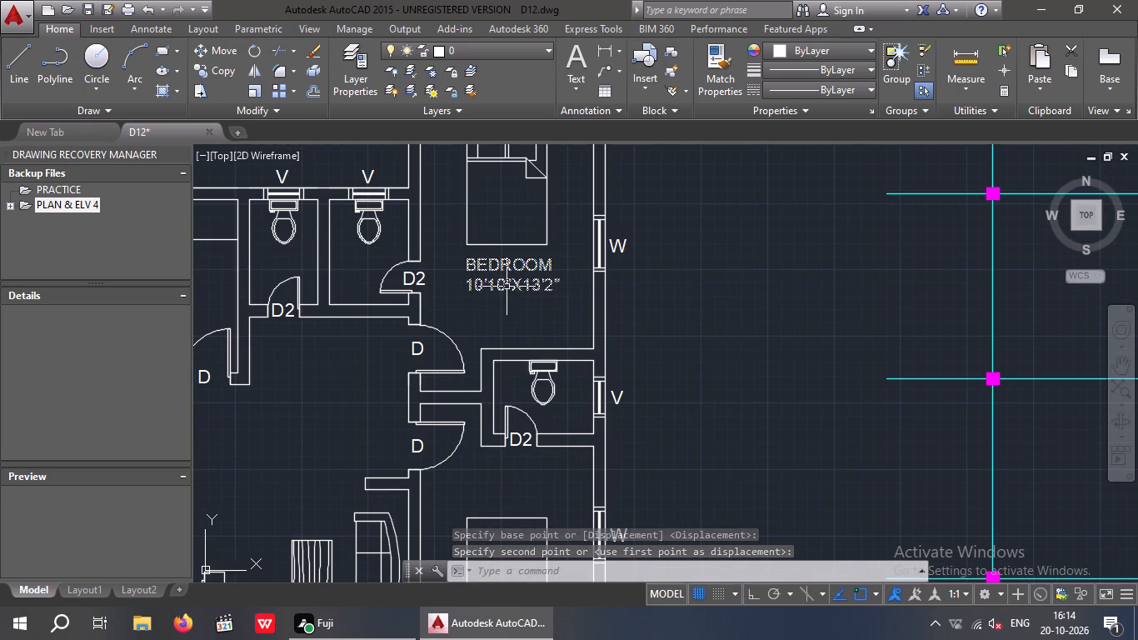
pyautogui.moveTo(547, 392); pyautogui.dragTo(552, 275, button='middle')
pyautogui.scroll(-1, 548, 277)
pyautogui.scroll(3, 500, 346)
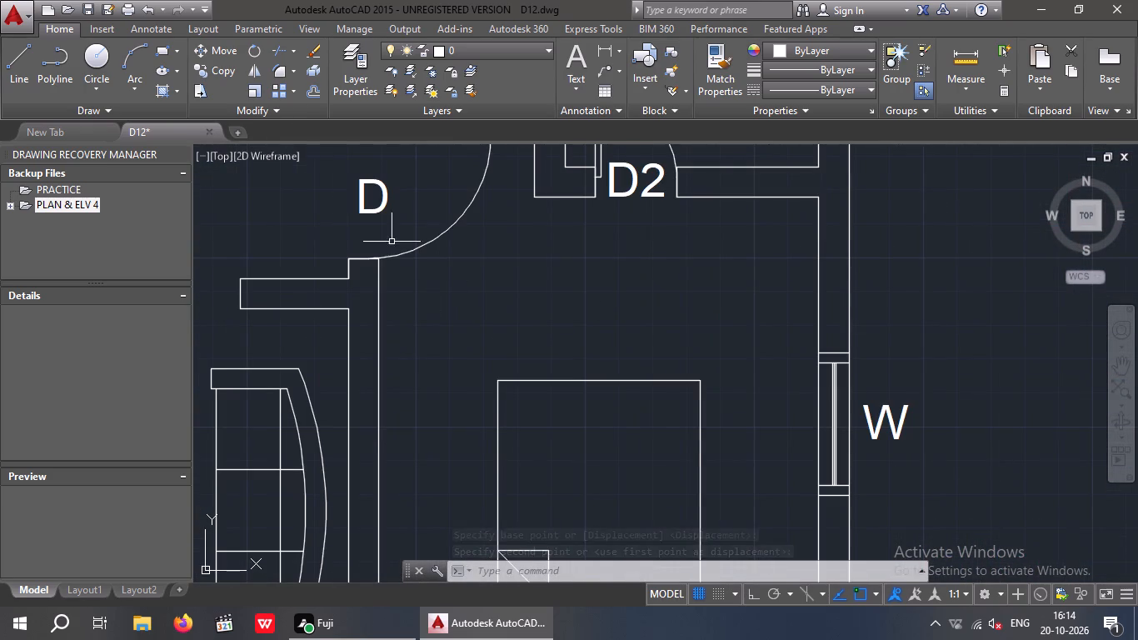
pyautogui.click(577, 53)
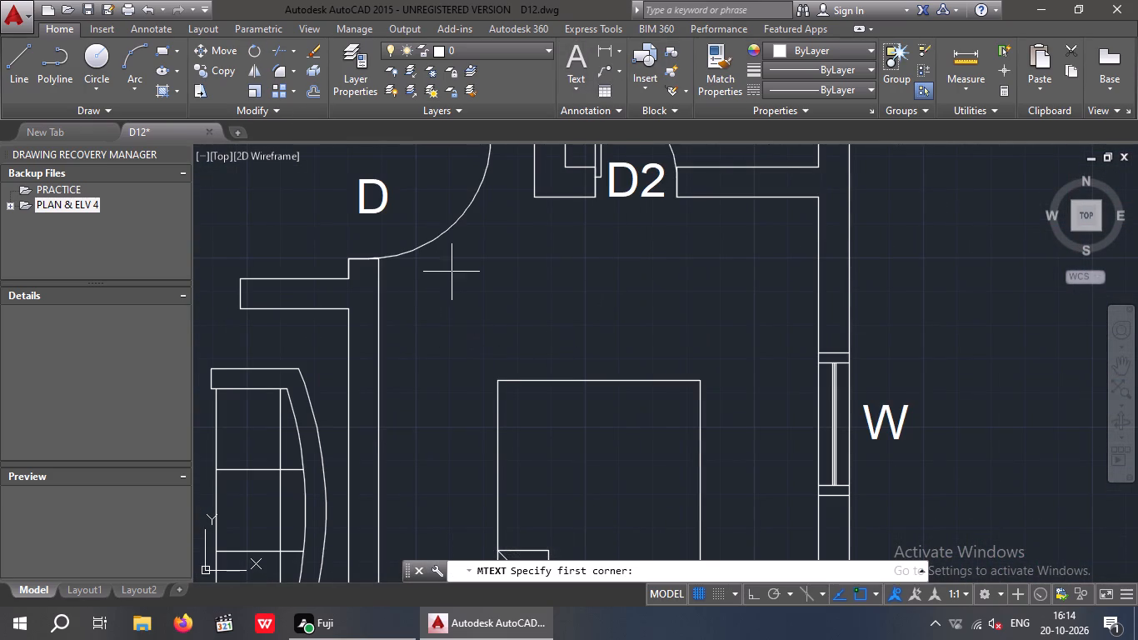
pyautogui.moveTo(448, 274); pyautogui.dragTo(454, 316)
pyautogui.scroll(-3, 750, 355)
pyautogui.click(944, 357)
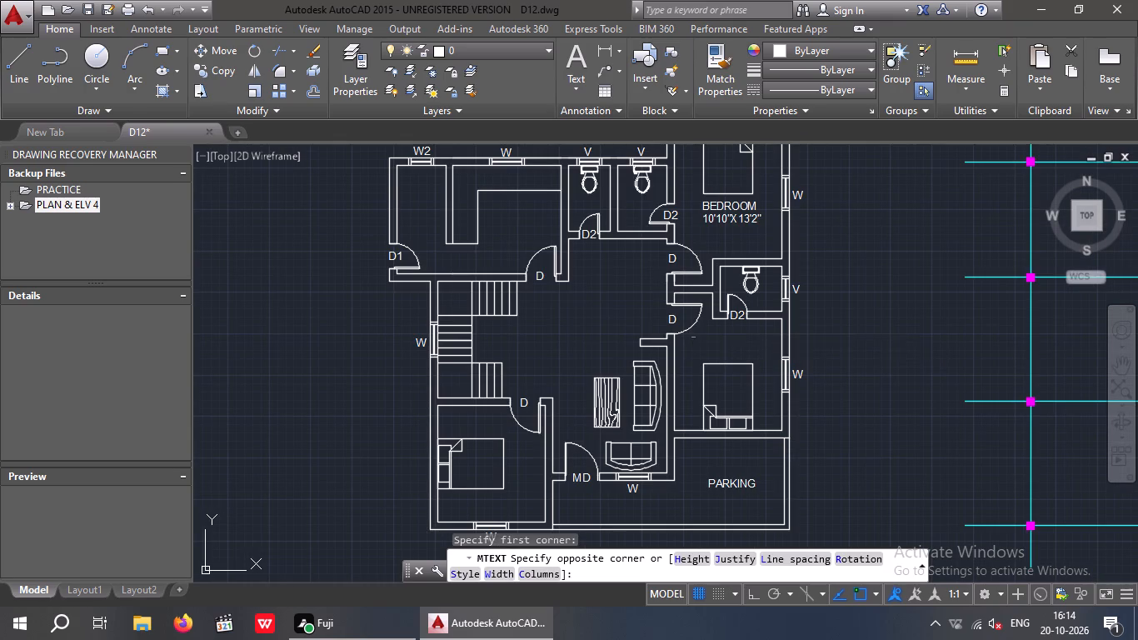
pyautogui.click(187, 67)
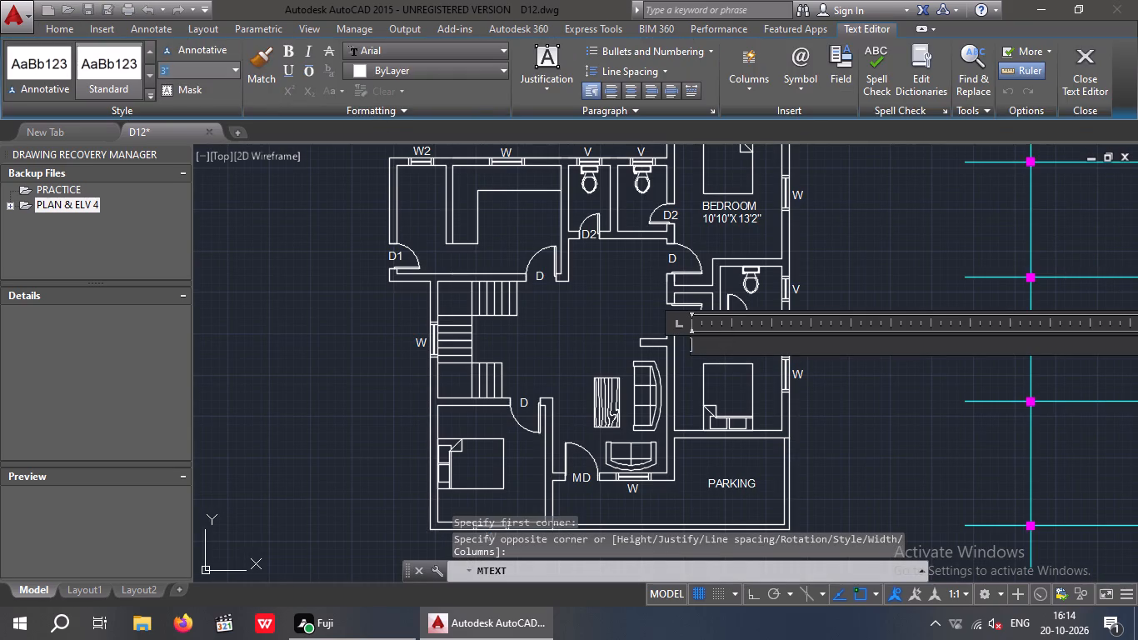
pyautogui.write('8"')
pyautogui.write('BED')
pyautogui.write('ROOM')
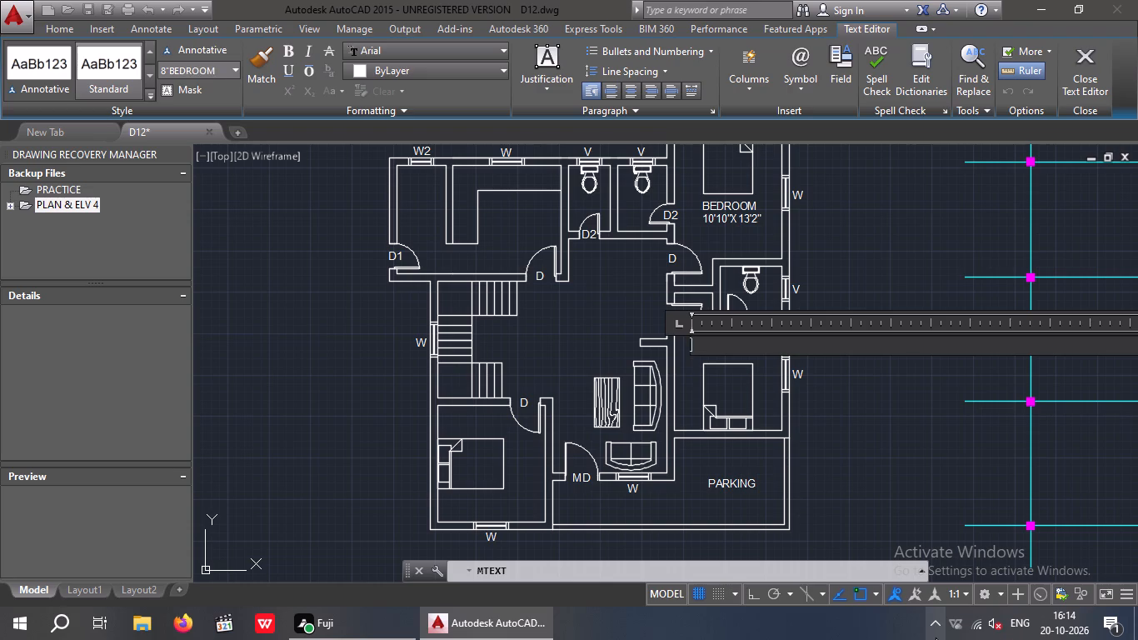
pyautogui.press('BackSpace')
pyautogui.press('BackSpace')
pyautogui.press('BackSpace')
pyautogui.press('BackSpace')
pyautogui.press('BackSpace')
pyautogui.press('BackSpace')
pyautogui.press('BackSpace')
pyautogui.press('Return')
pyautogui.write('BED')
pyautogui.write('ROO')
pyautogui.press('m')
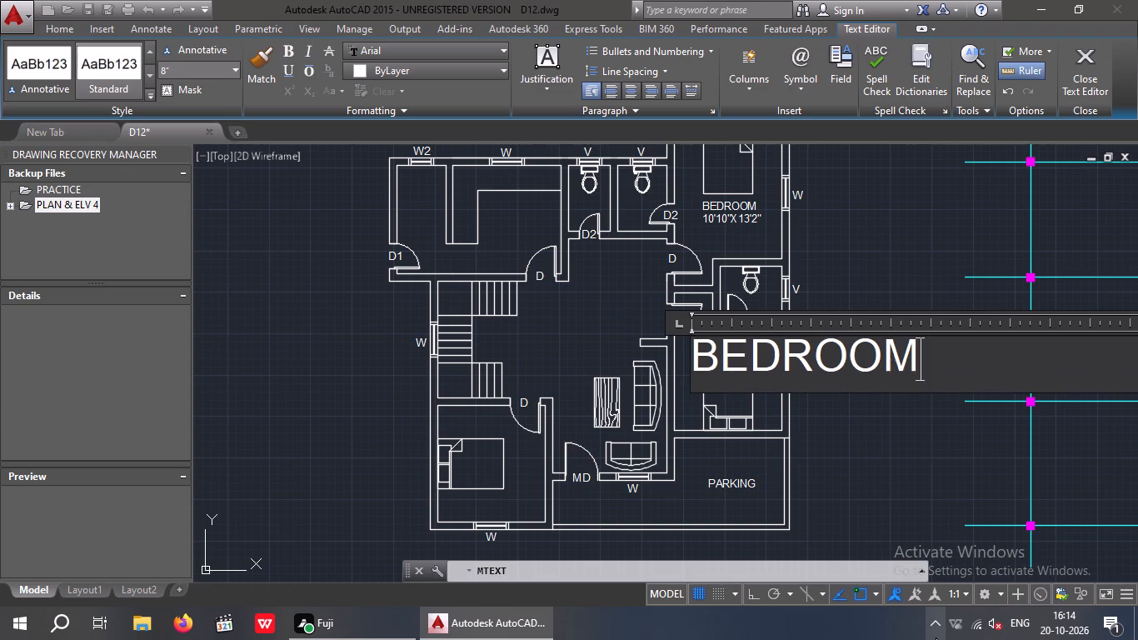
pyautogui.click(867, 466)
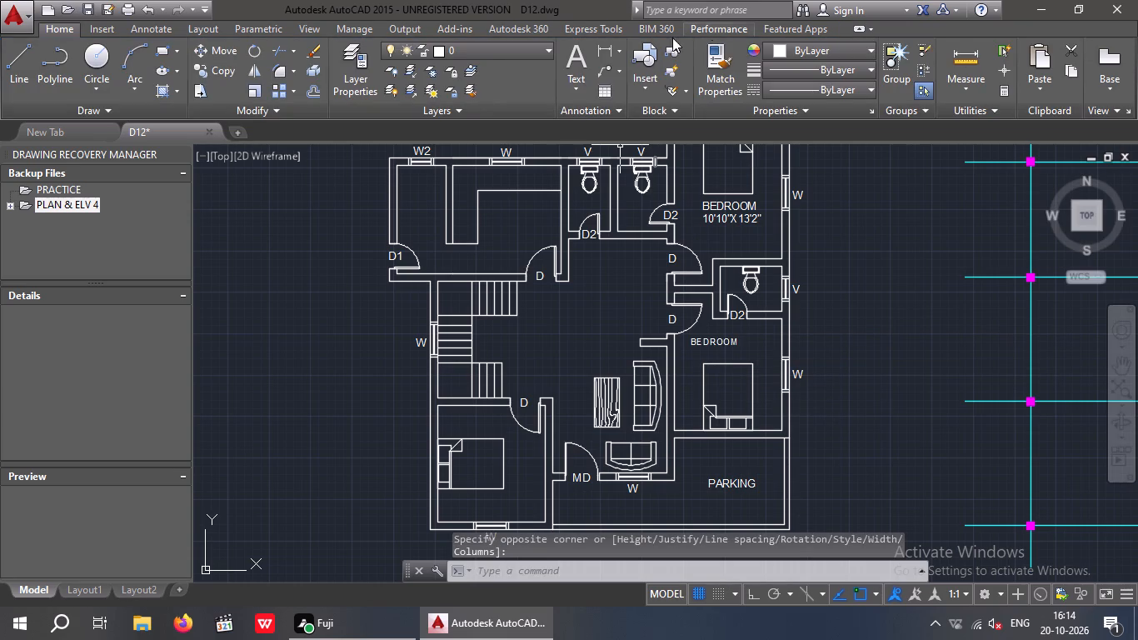
# Measure the inside width of the bedroom adjoining the parking area along its parking-side wall using a linear dimension, without placing it.
pyautogui.click(602, 46)
pyautogui.scroll(3, 683, 440)
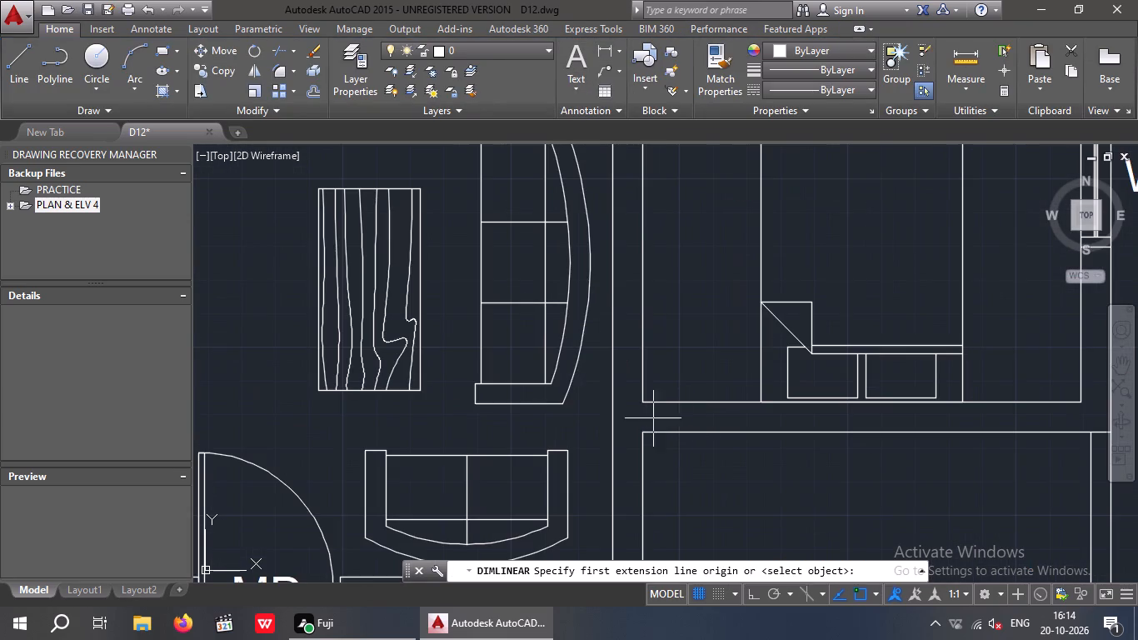
pyautogui.click(642, 404)
pyautogui.scroll(-2, 716, 396)
pyautogui.scroll(3, 851, 392)
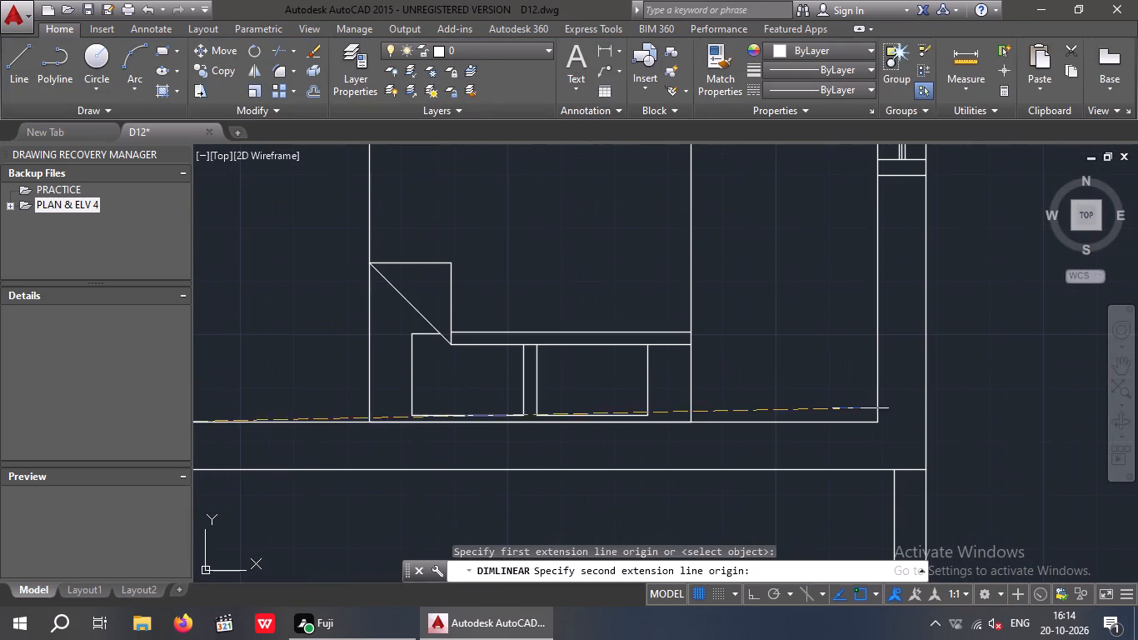
pyautogui.click(877, 422)
pyautogui.press('space')
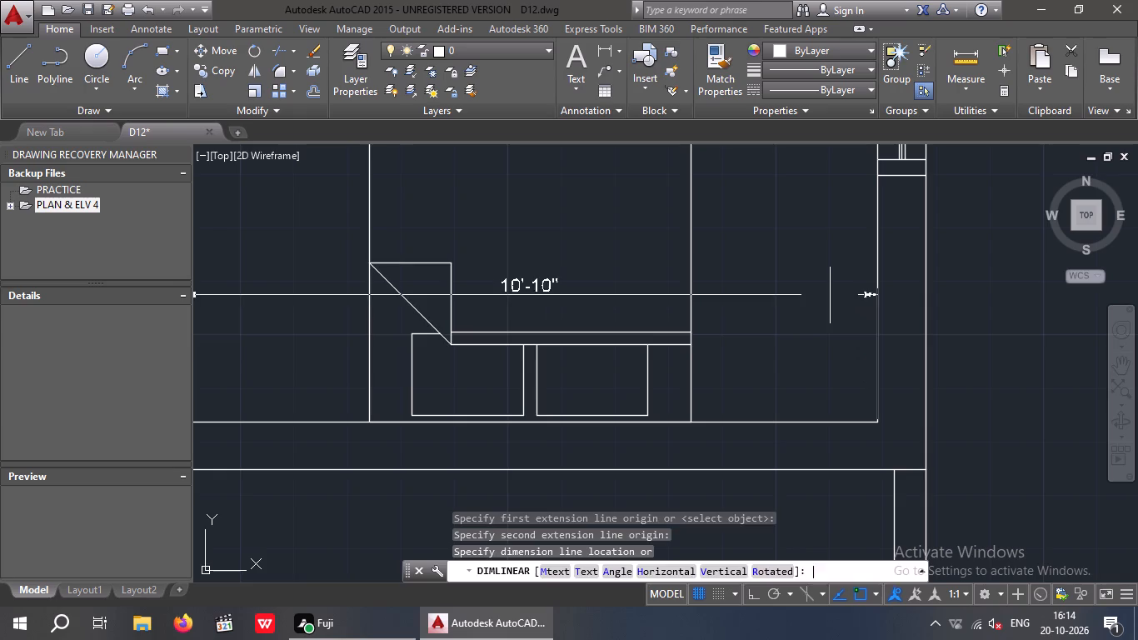
# Measure the same bedroom's inside length along its outer window wall using a linear dimension, without placing it.
pyautogui.scroll(-4, 790, 280)
pyautogui.press('space')
pyautogui.scroll(2, 801, 198)
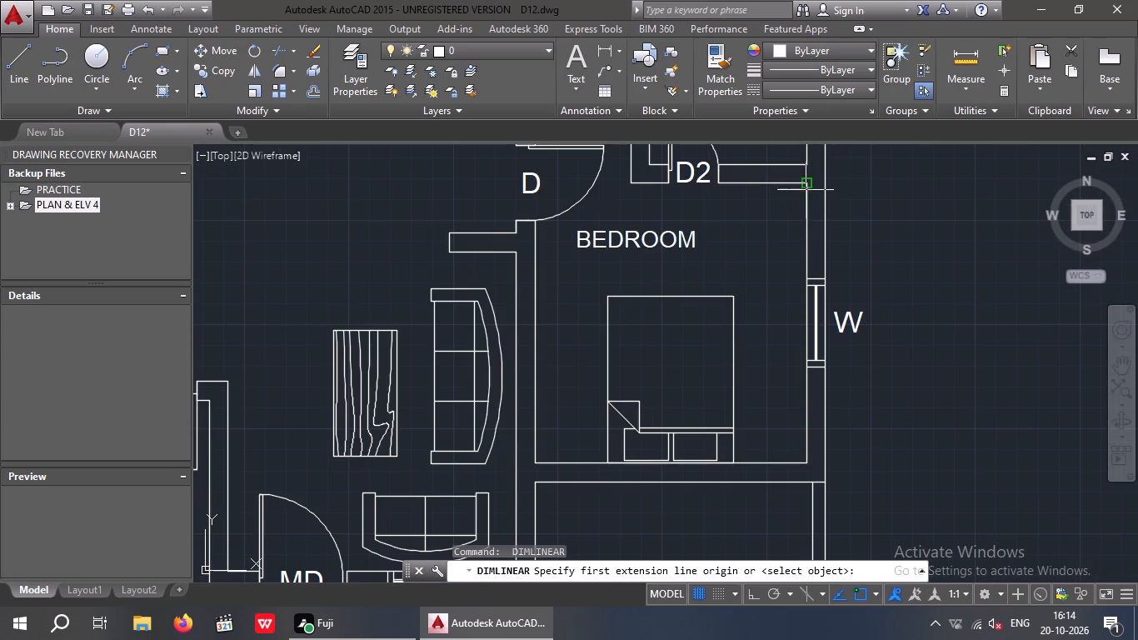
pyautogui.click(808, 180)
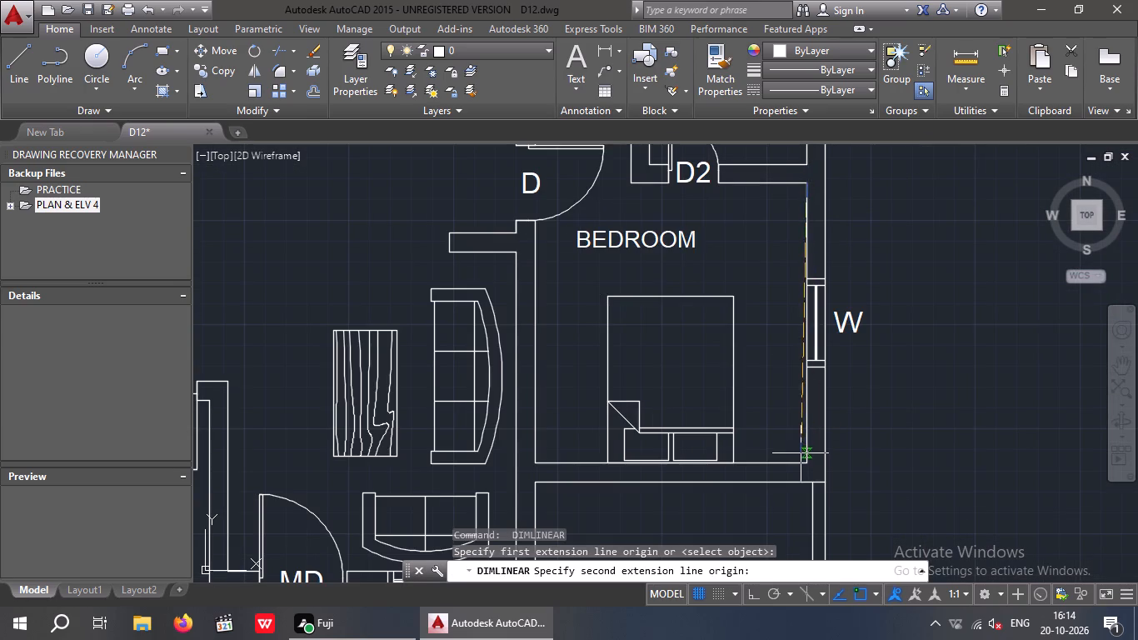
pyautogui.click(803, 465)
pyautogui.scroll(2, 778, 451)
pyautogui.moveTo(786, 459); pyautogui.dragTo(791, 552, button='middle')
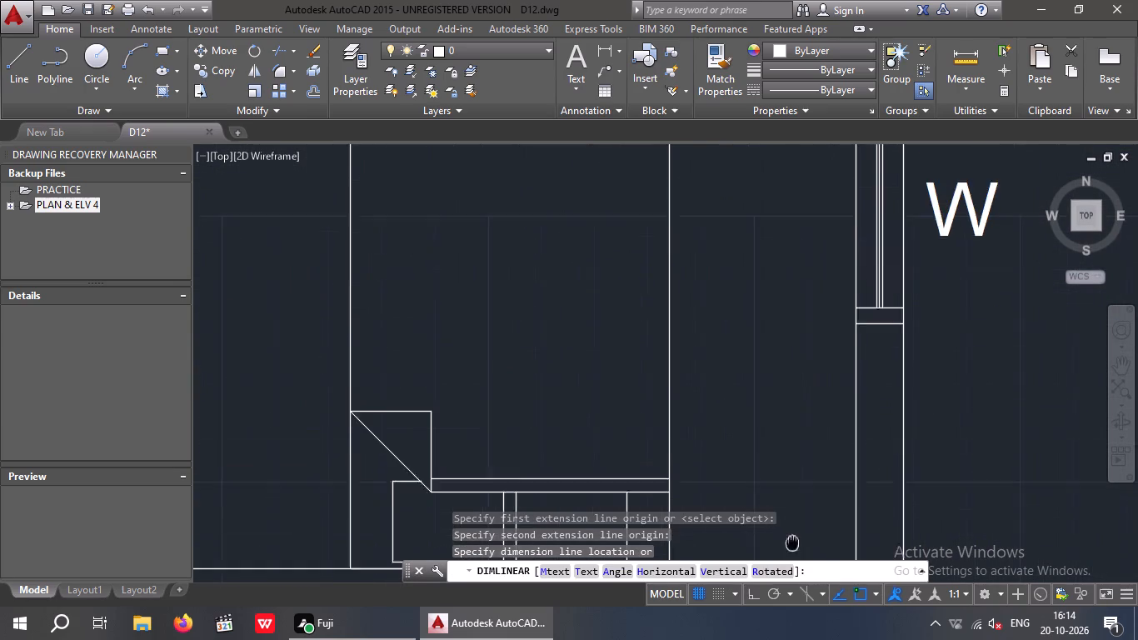
pyautogui.moveTo(791, 552); pyautogui.dragTo(788, 573, button='middle')
pyautogui.press('space')
# Add a second line reading 10'10"X11'2" to the BEDROOM label of the bedroom adjoining the parking area.
pyautogui.scroll(-2, 774, 469)
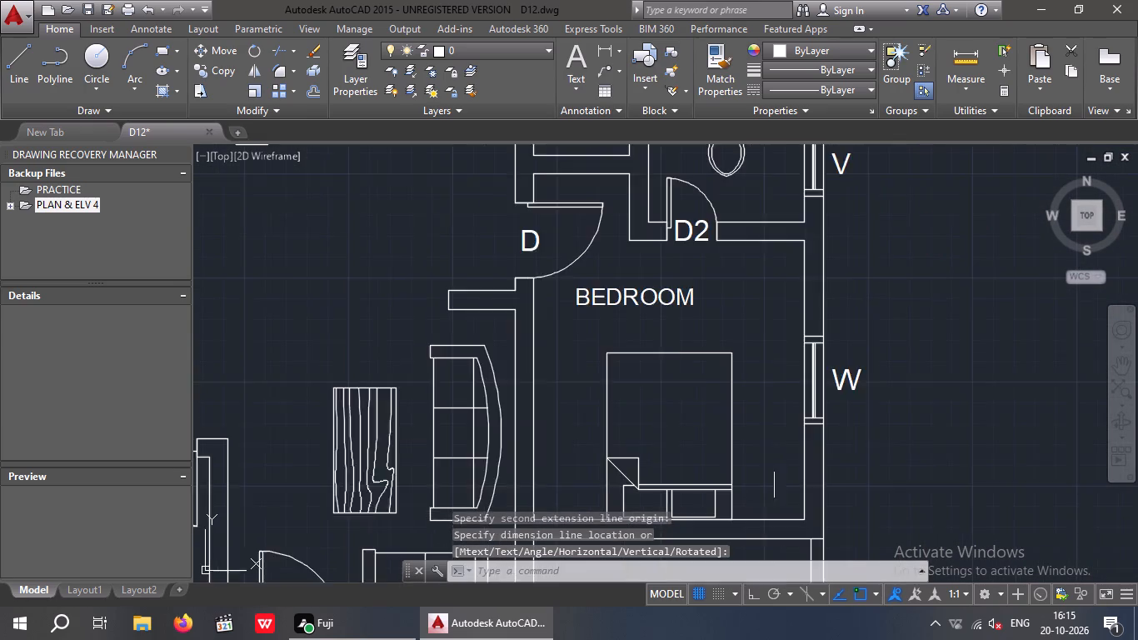
pyautogui.scroll(-2, 774, 469)
pyautogui.scroll(2, 734, 412)
pyautogui.doubleClick(721, 389)
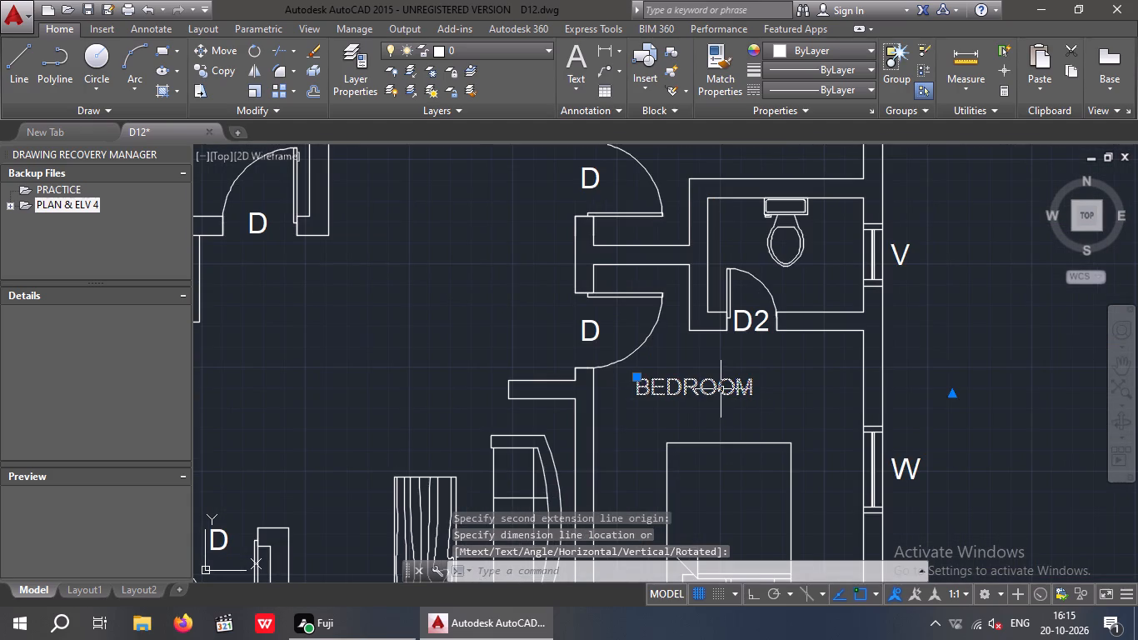
pyautogui.click(770, 396)
pyautogui.press('Return')
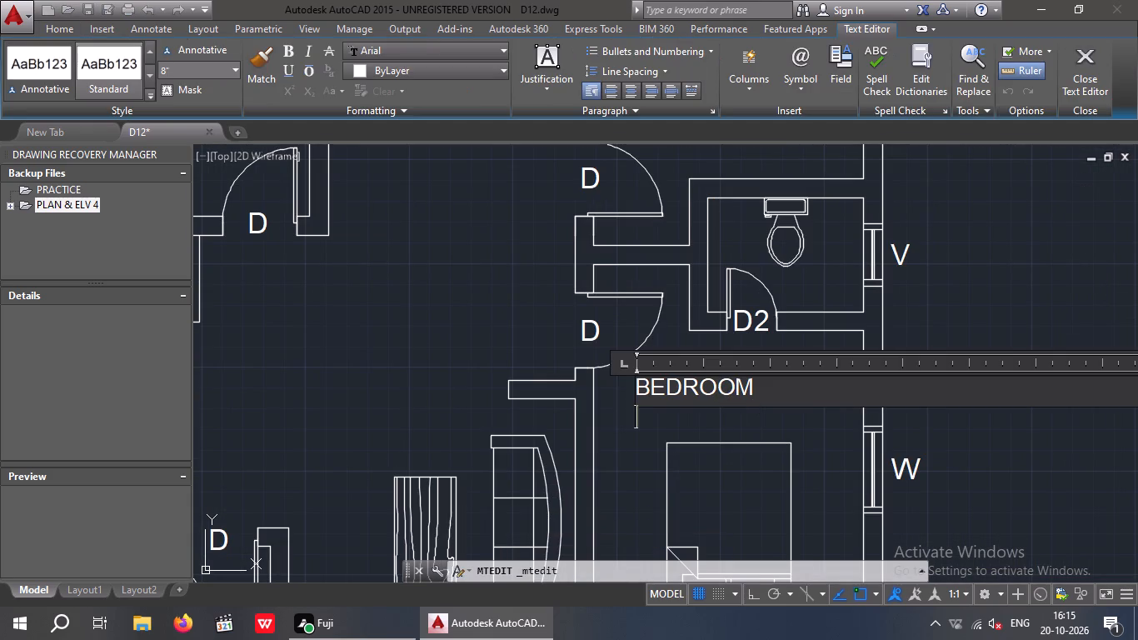
pyautogui.write("10'10")
pyautogui.press('x')
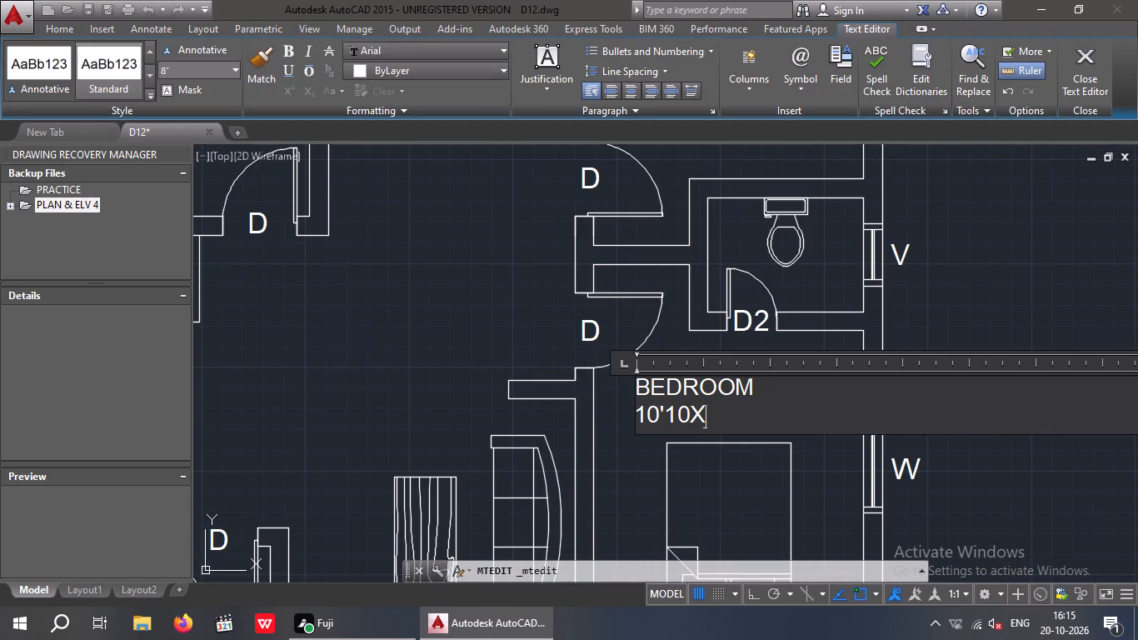
pyautogui.press('BackSpace')
pyautogui.hotkey('shift', '"')
pyautogui.press('x')
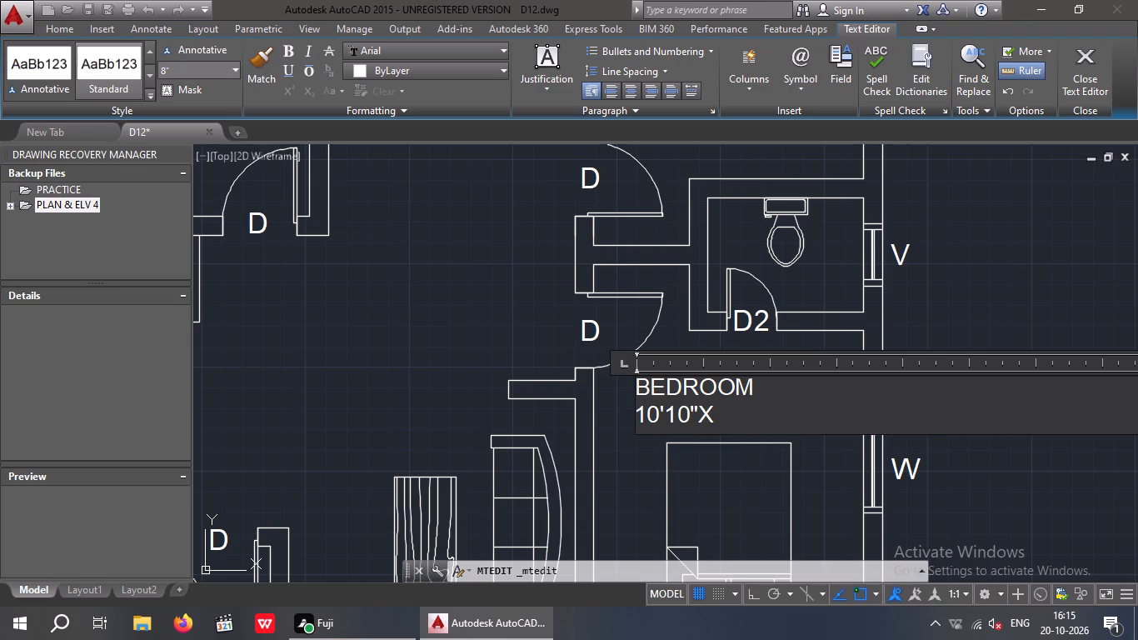
pyautogui.write("11'")
pyautogui.press('2')
pyautogui.hotkey('shift', '"')
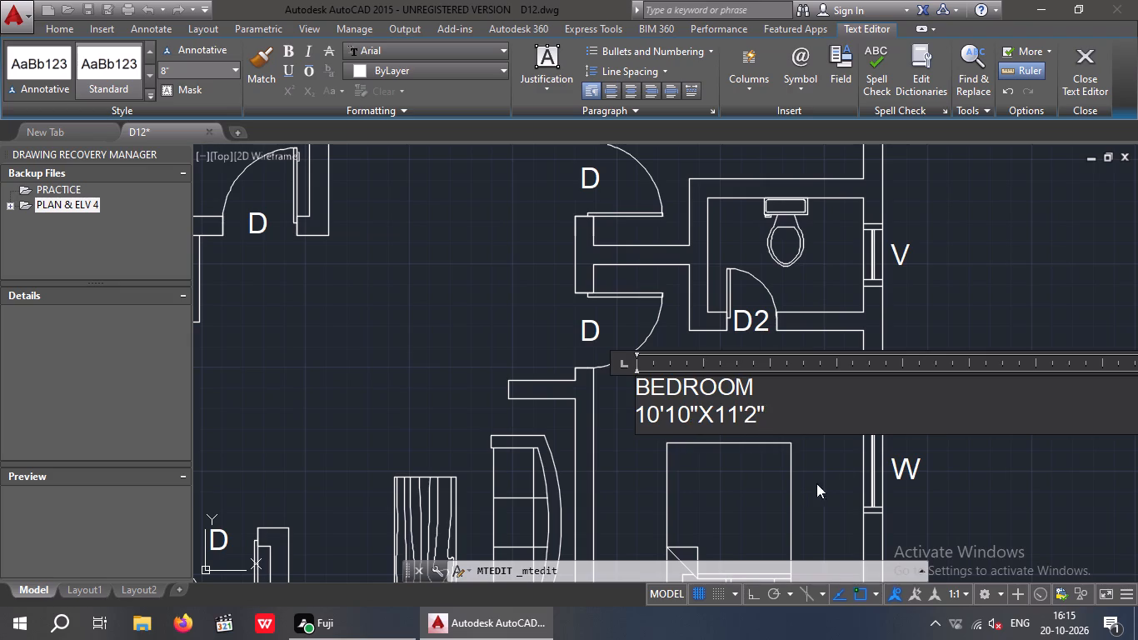
pyautogui.click(838, 452)
pyautogui.scroll(2, 648, 387)
pyautogui.scroll(-2, 879, 390)
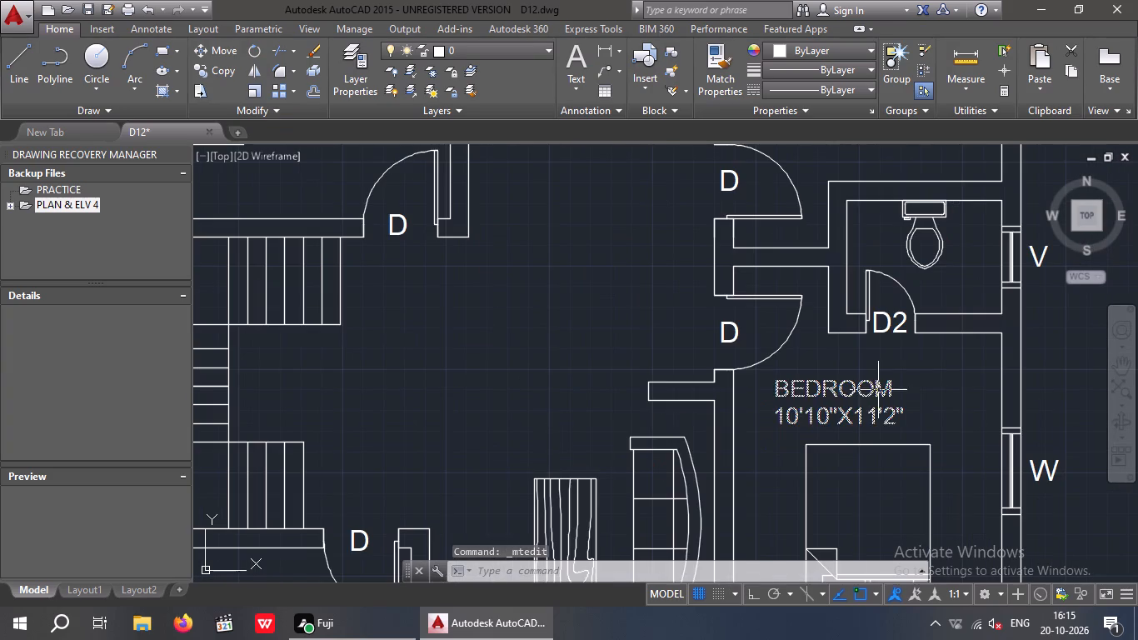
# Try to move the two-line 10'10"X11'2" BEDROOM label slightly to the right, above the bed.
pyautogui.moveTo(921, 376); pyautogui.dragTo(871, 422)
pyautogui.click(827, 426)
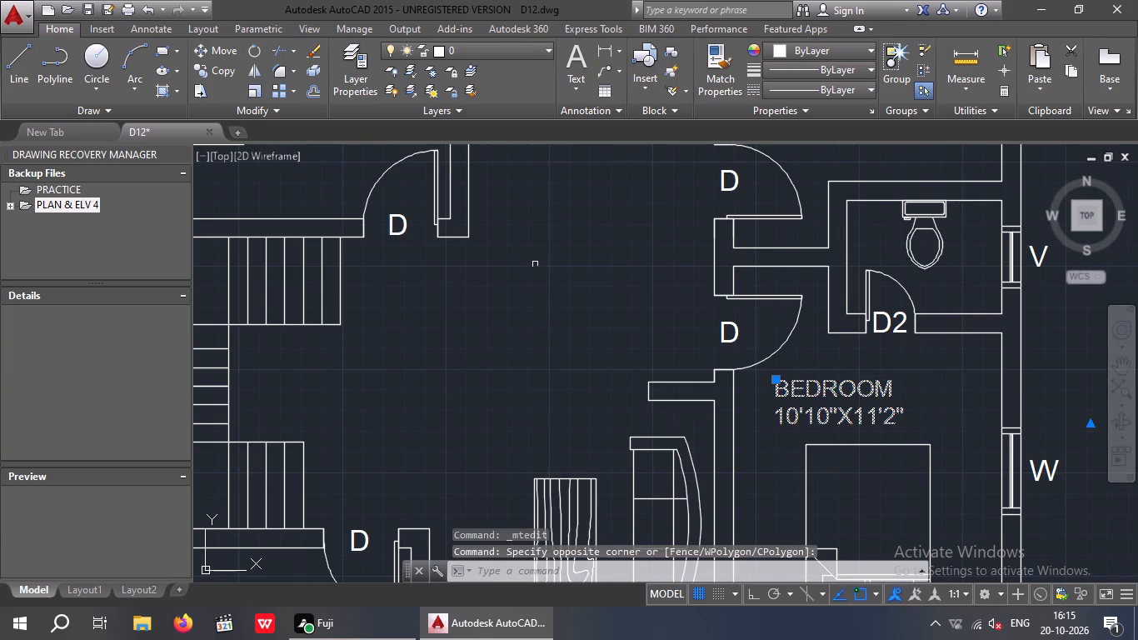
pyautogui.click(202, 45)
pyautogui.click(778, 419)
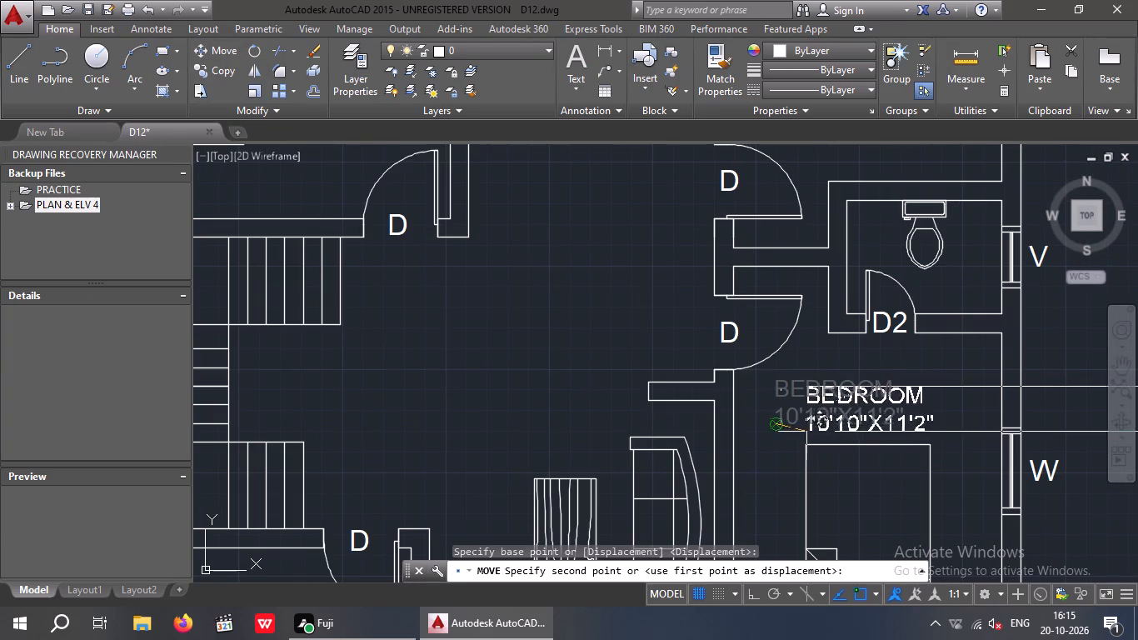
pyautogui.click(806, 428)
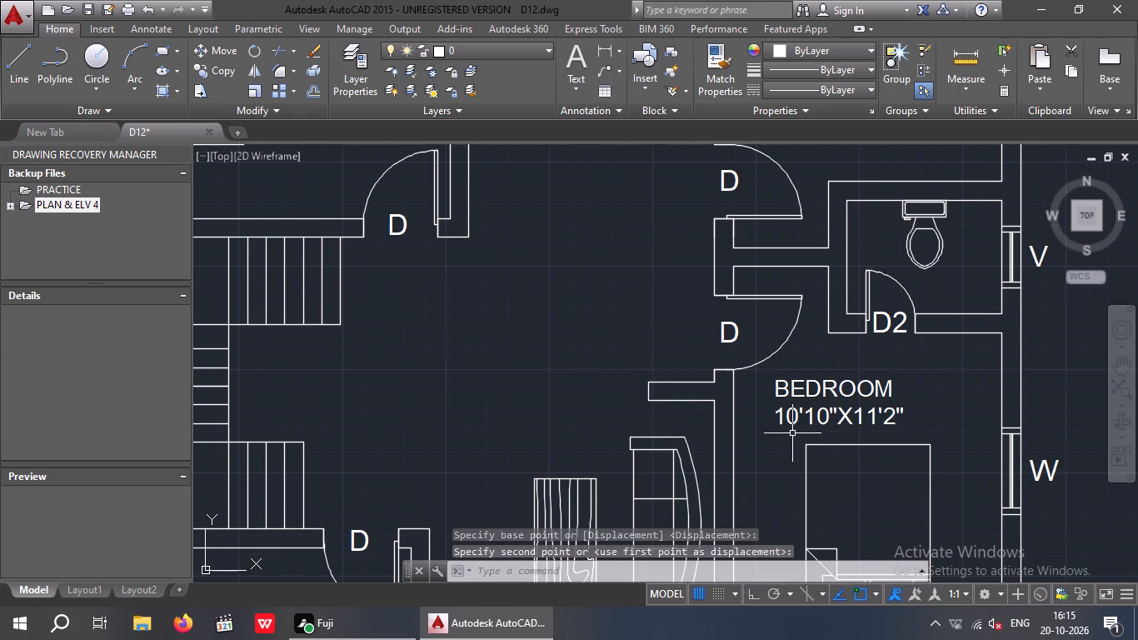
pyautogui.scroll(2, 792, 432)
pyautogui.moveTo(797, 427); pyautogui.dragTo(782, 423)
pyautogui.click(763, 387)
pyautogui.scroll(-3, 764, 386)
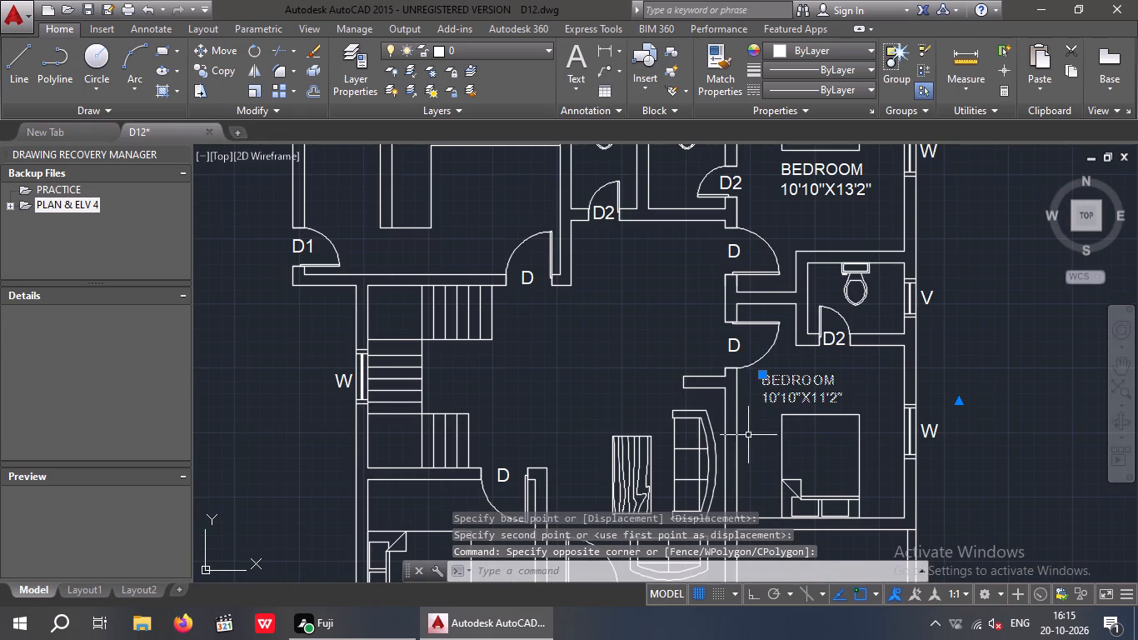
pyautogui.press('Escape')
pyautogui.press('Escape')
# Copy the 10'10"X11'2" BEDROOM label to the empty space outside the east wall, beside the attached bathroom.
pyautogui.moveTo(821, 390); pyautogui.dragTo(751, 389, button='middle')
pyautogui.moveTo(723, 369); pyautogui.dragTo(717, 382, button='middle')
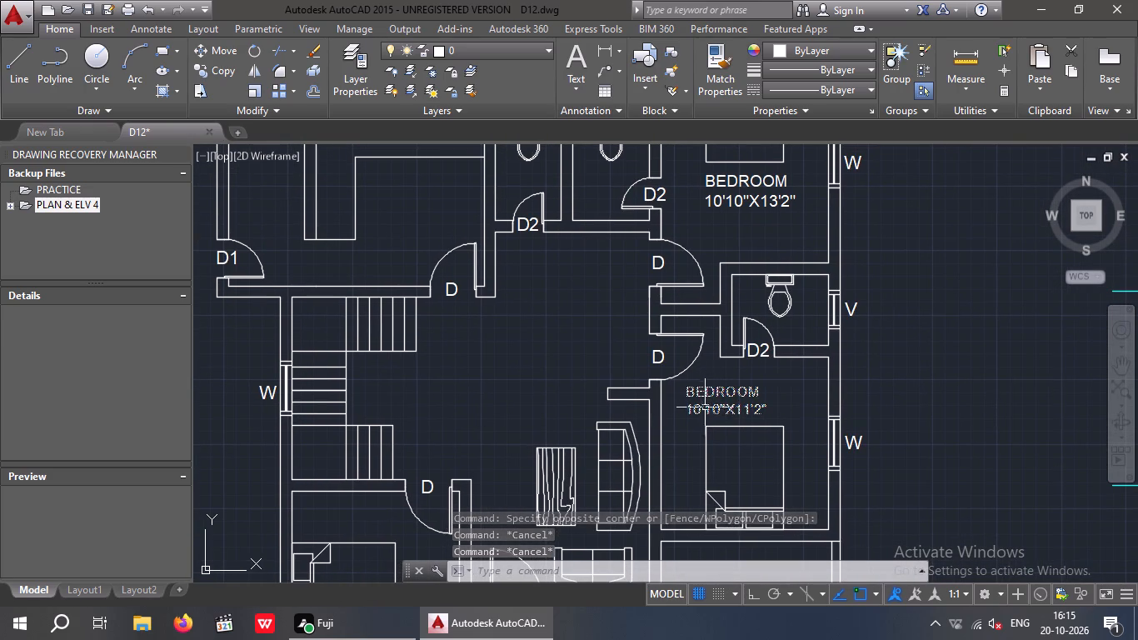
pyautogui.click(700, 412)
pyautogui.click(221, 77)
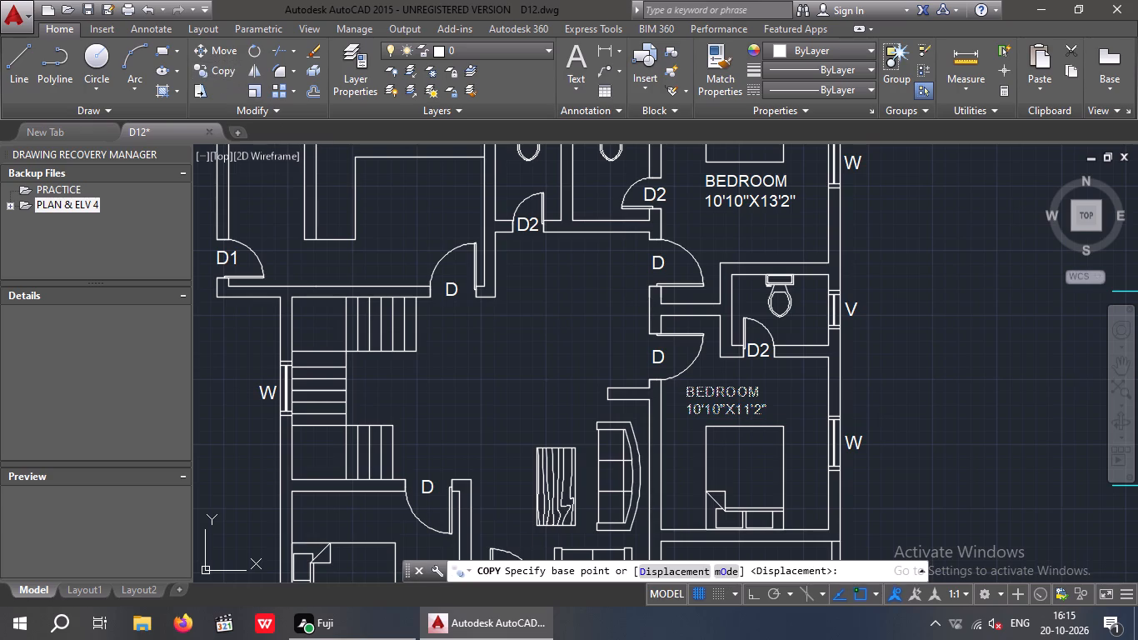
pyautogui.click(688, 412)
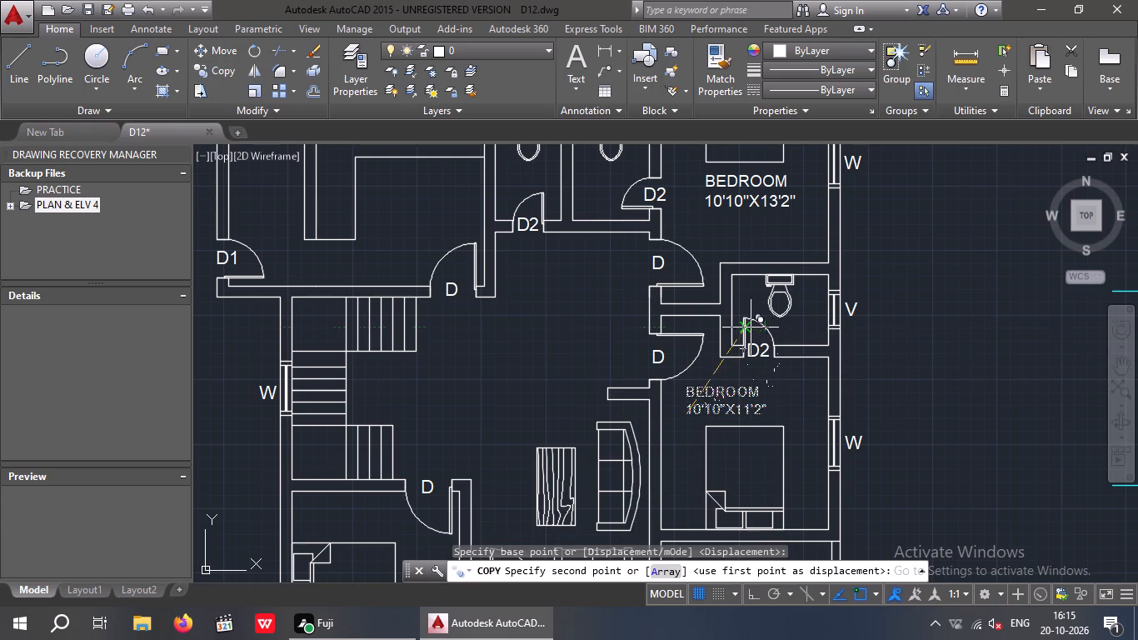
pyautogui.click(899, 367)
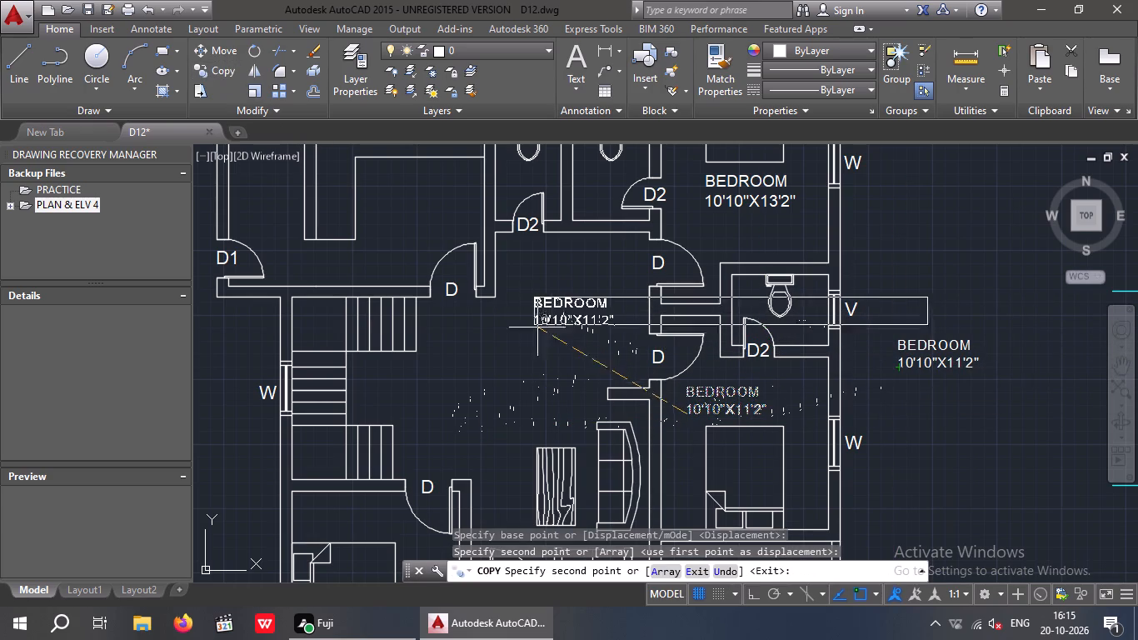
pyautogui.press('Escape')
# Measure the inside width of the east bathroom along its toilet wall using a linear dimension, without placing it.
pyautogui.click(606, 55)
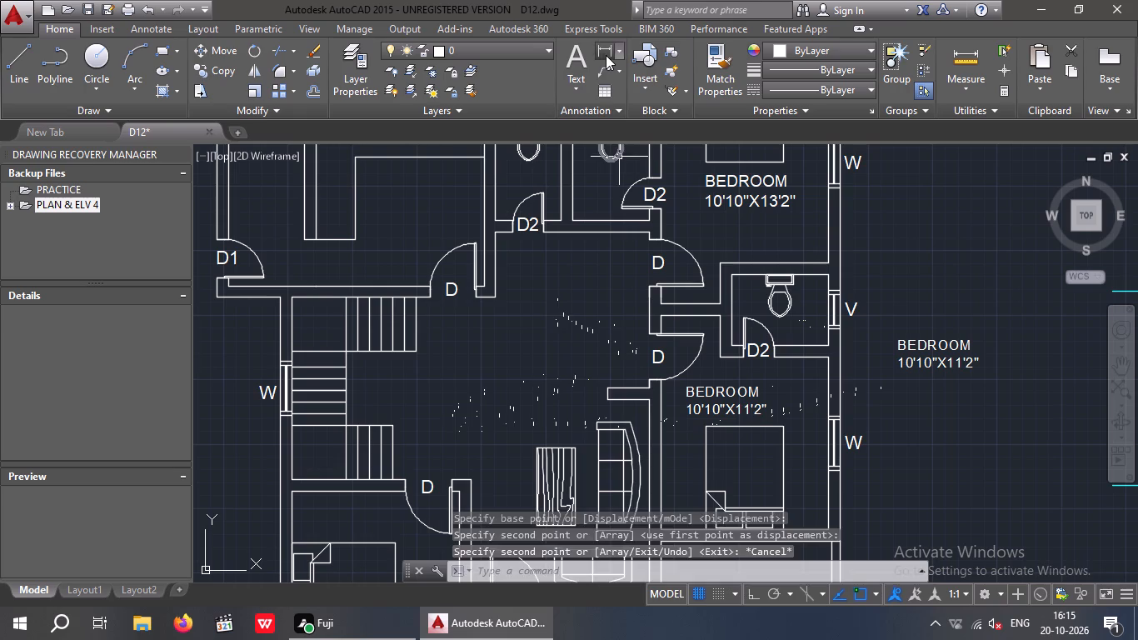
pyautogui.click(731, 276)
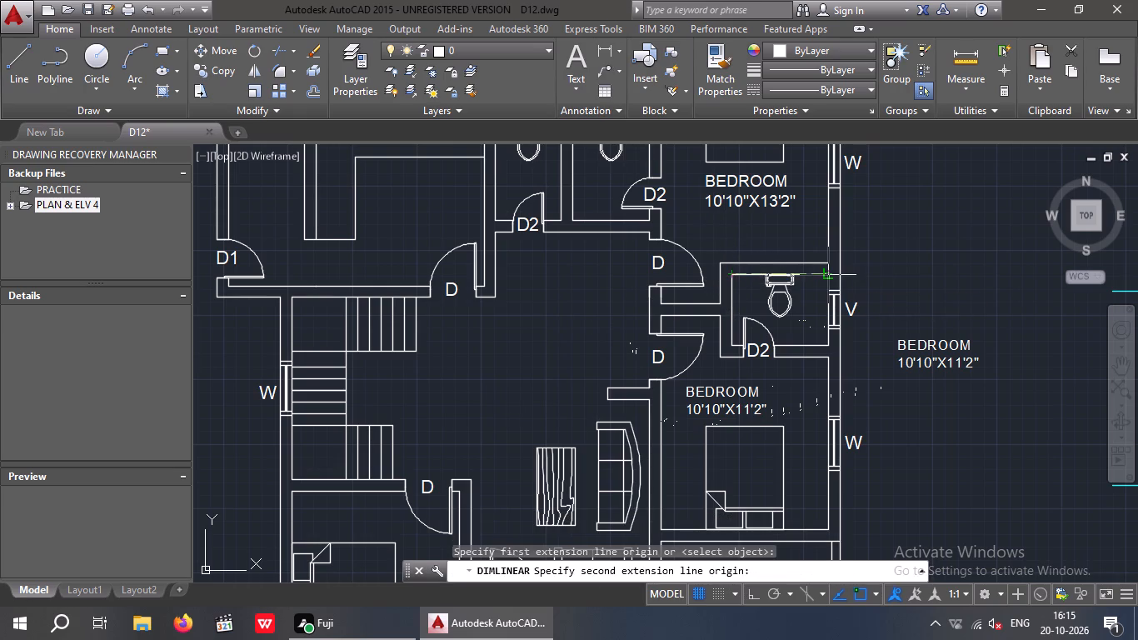
pyautogui.moveTo(831, 275); pyautogui.dragTo(822, 282)
pyautogui.scroll(4, 814, 302)
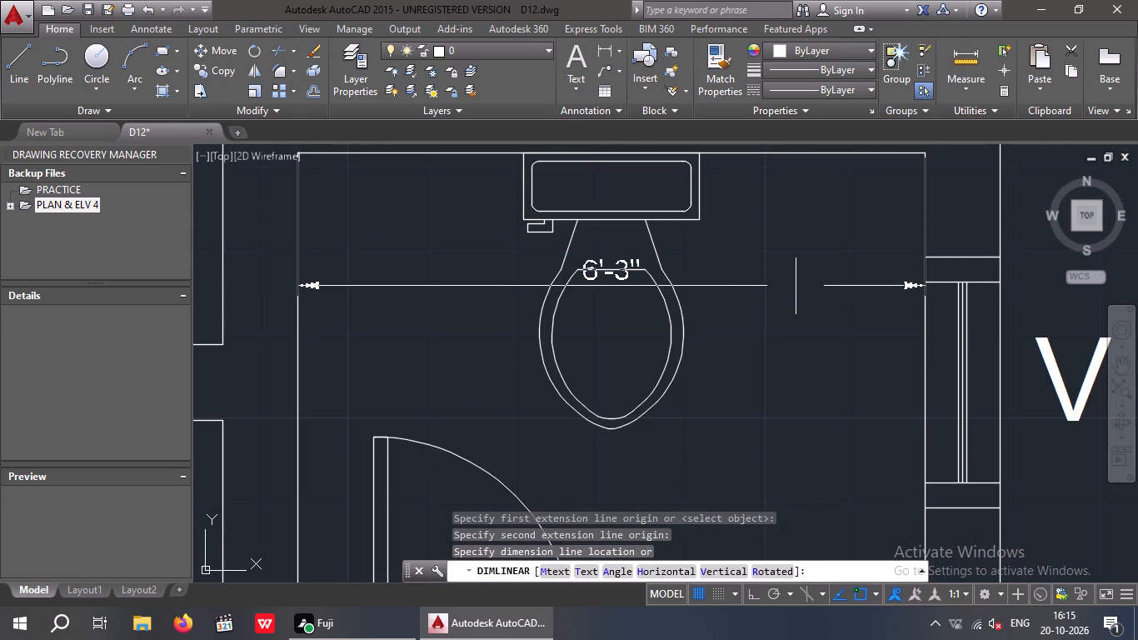
pyautogui.scroll(1, 801, 277)
pyautogui.press('space')
# Measure the east bathroom's inside length along its ventilator wall using a linear dimension, without placing it.
pyautogui.scroll(-3, 783, 258)
pyautogui.press('space')
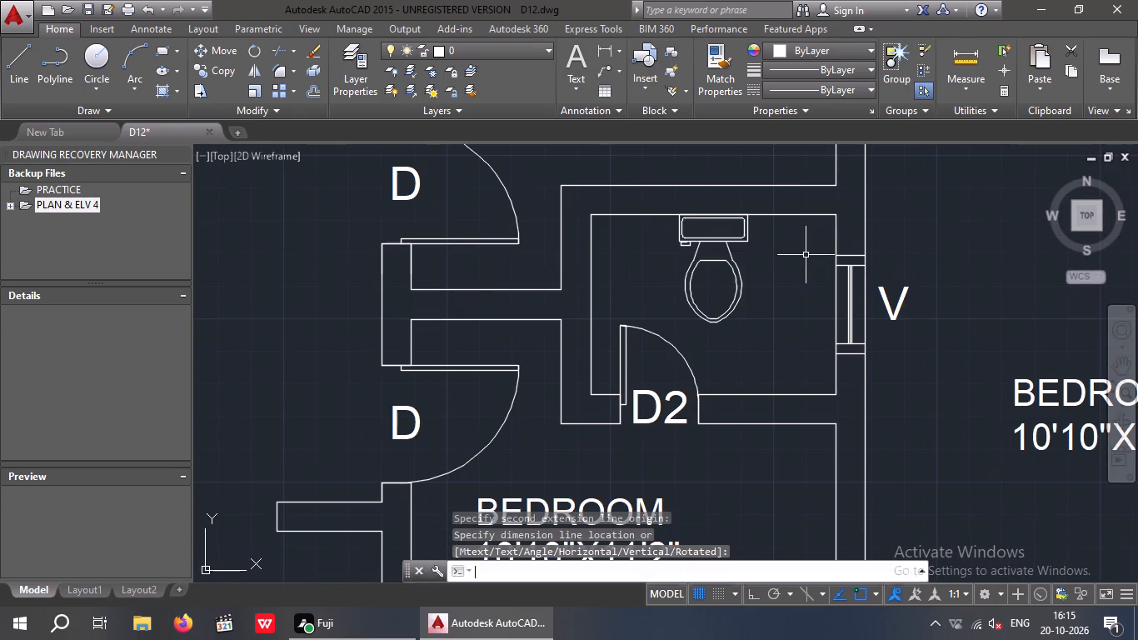
pyautogui.moveTo(832, 213); pyautogui.dragTo(831, 254)
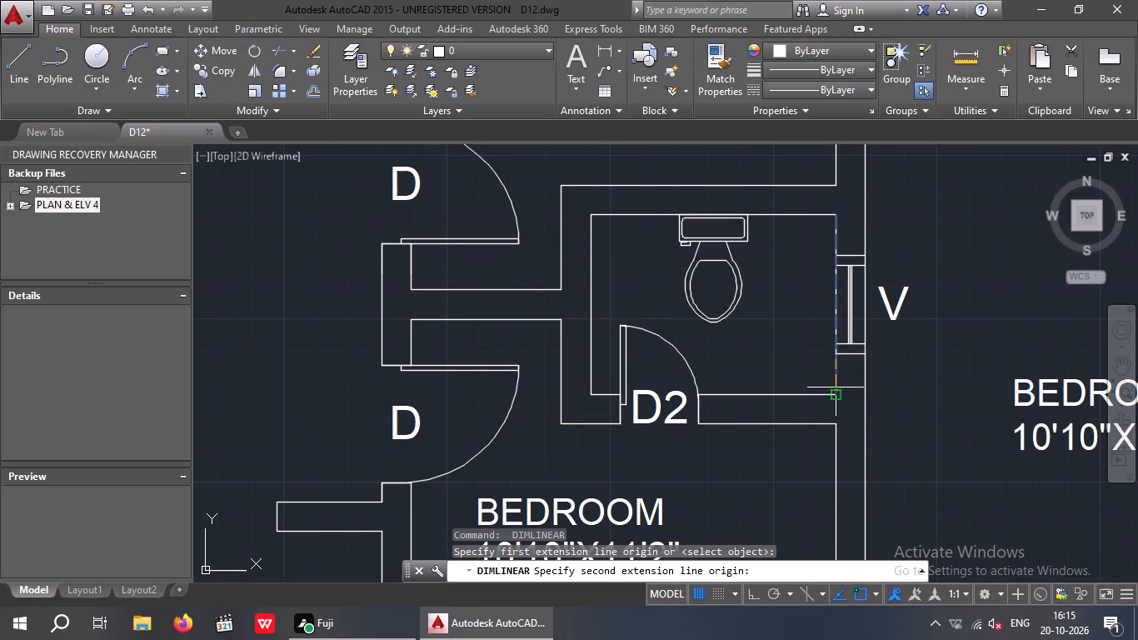
pyautogui.click(833, 393)
pyautogui.scroll(2, 806, 361)
pyautogui.press('space')
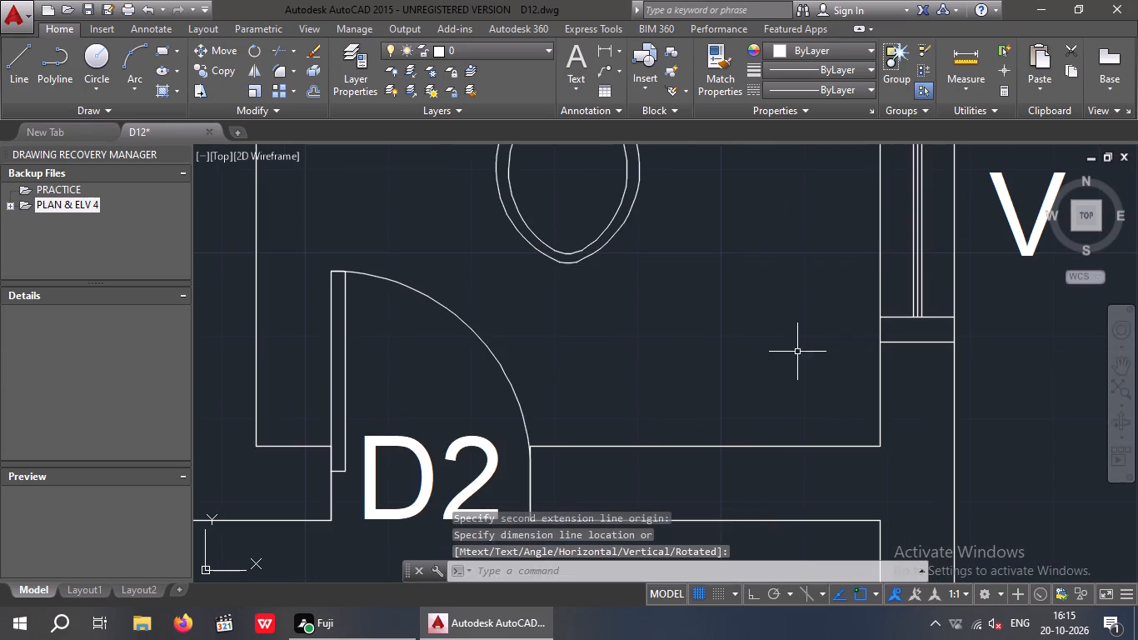
# Change the dimension line of the copied BEDROOM label outside the east wall to 6'3"X4'7".
pyautogui.scroll(-4, 796, 352)
pyautogui.doubleClick(916, 383)
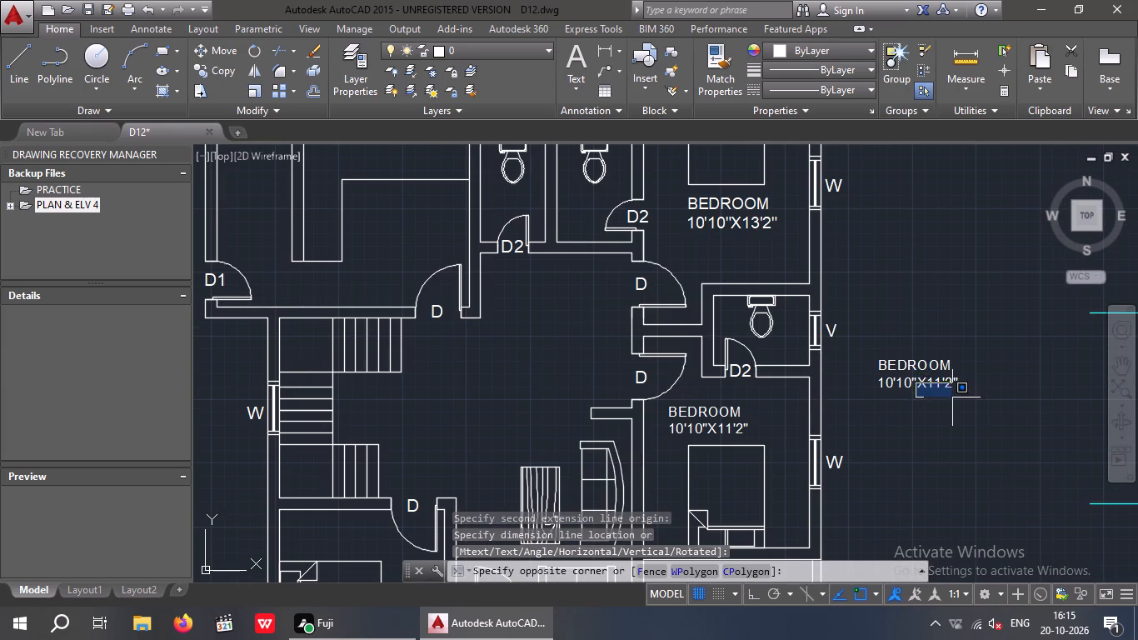
pyautogui.press('Escape')
pyautogui.press('Escape')
pyautogui.doubleClick(912, 380)
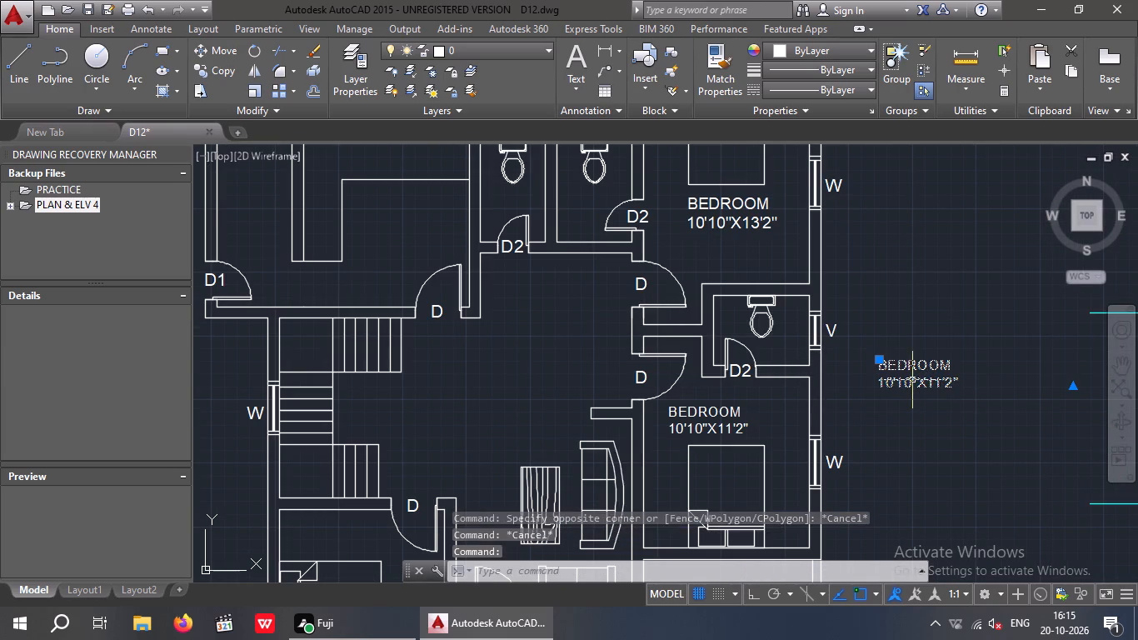
pyautogui.scroll(1, 925, 391)
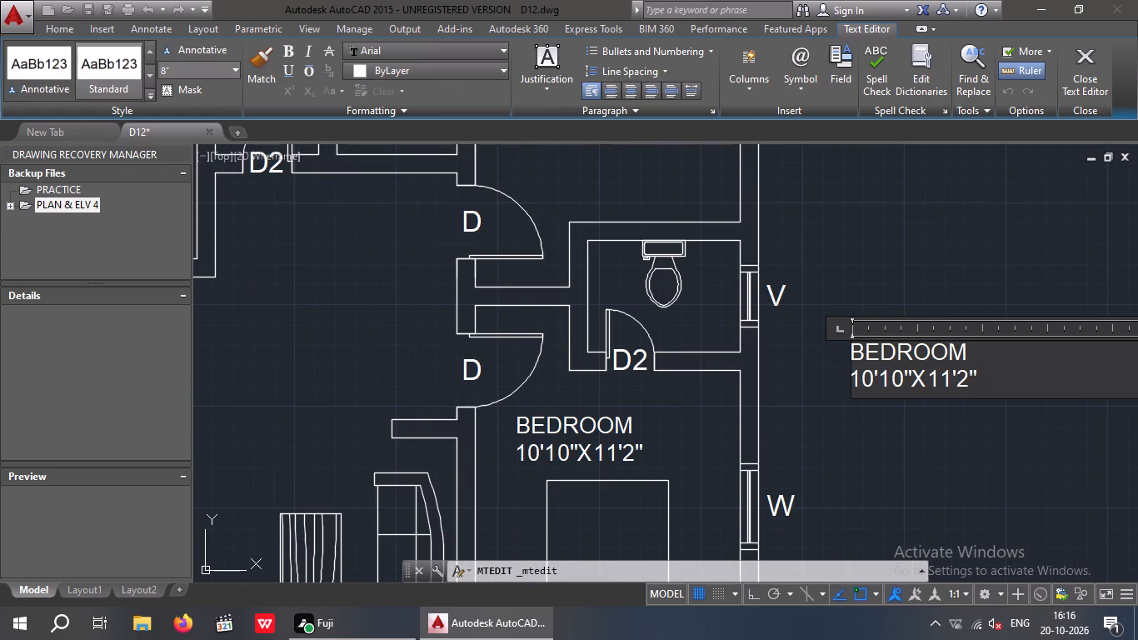
pyautogui.press('BackSpace')
pyautogui.press('BackSpace')
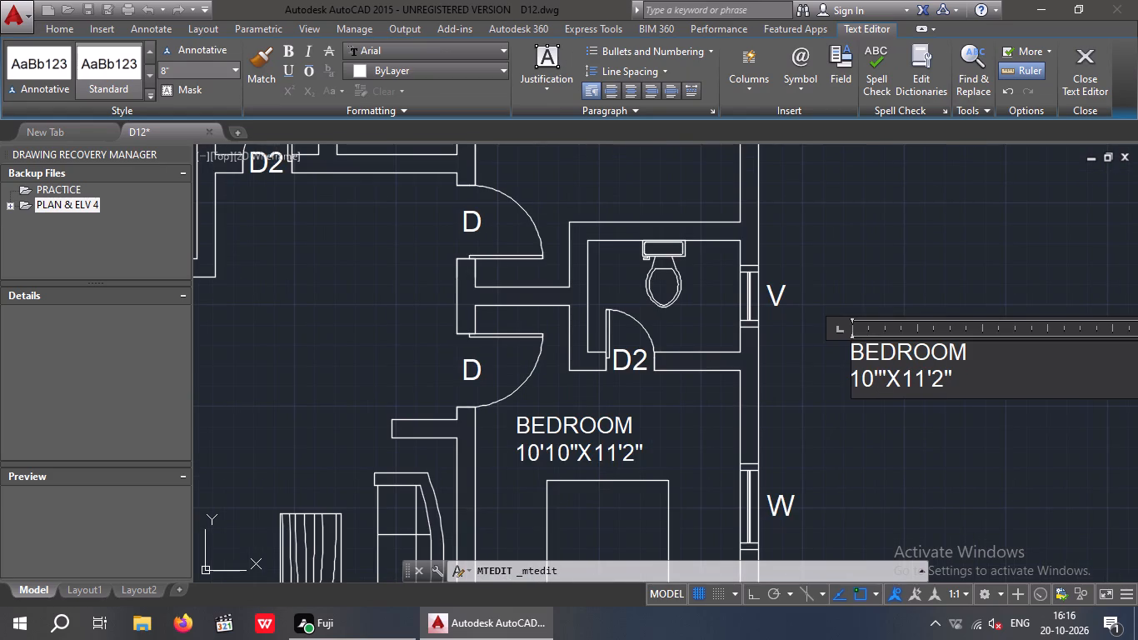
pyautogui.press('6')
pyautogui.press('Left')
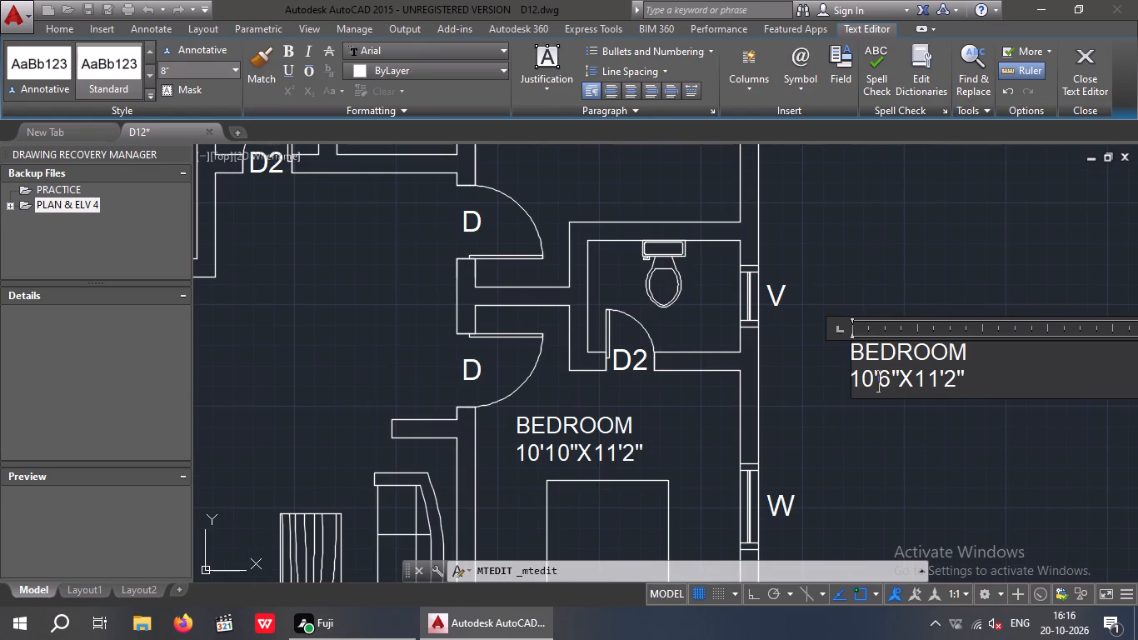
pyautogui.press('Left')
pyautogui.press('BackSpace')
pyautogui.press('BackSpace')
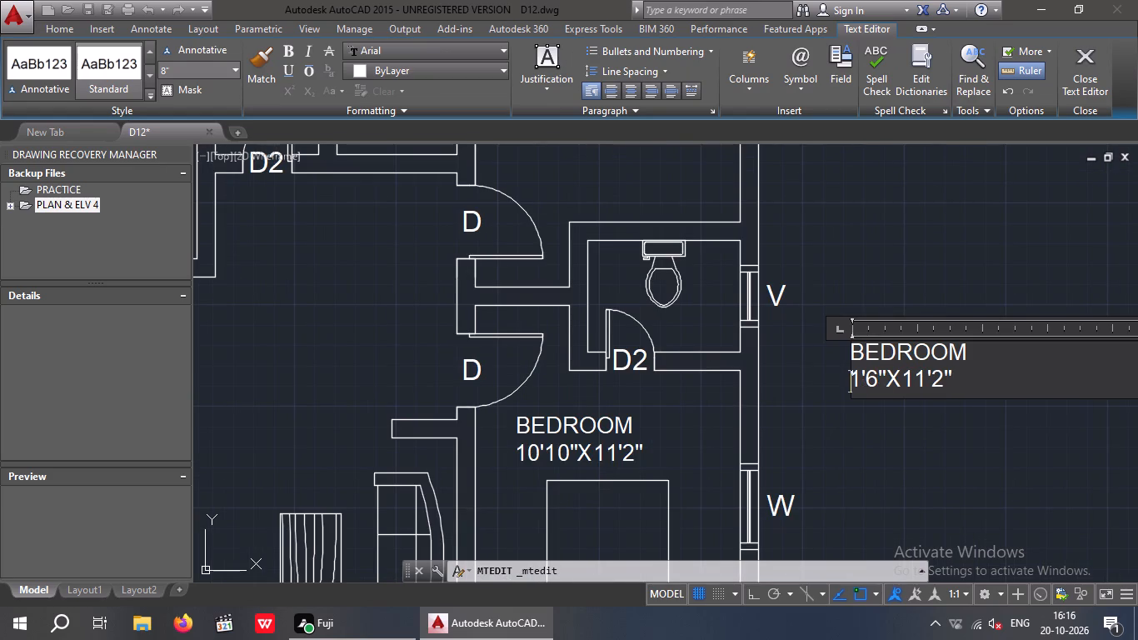
pyautogui.press('6')
pyautogui.press('Right')
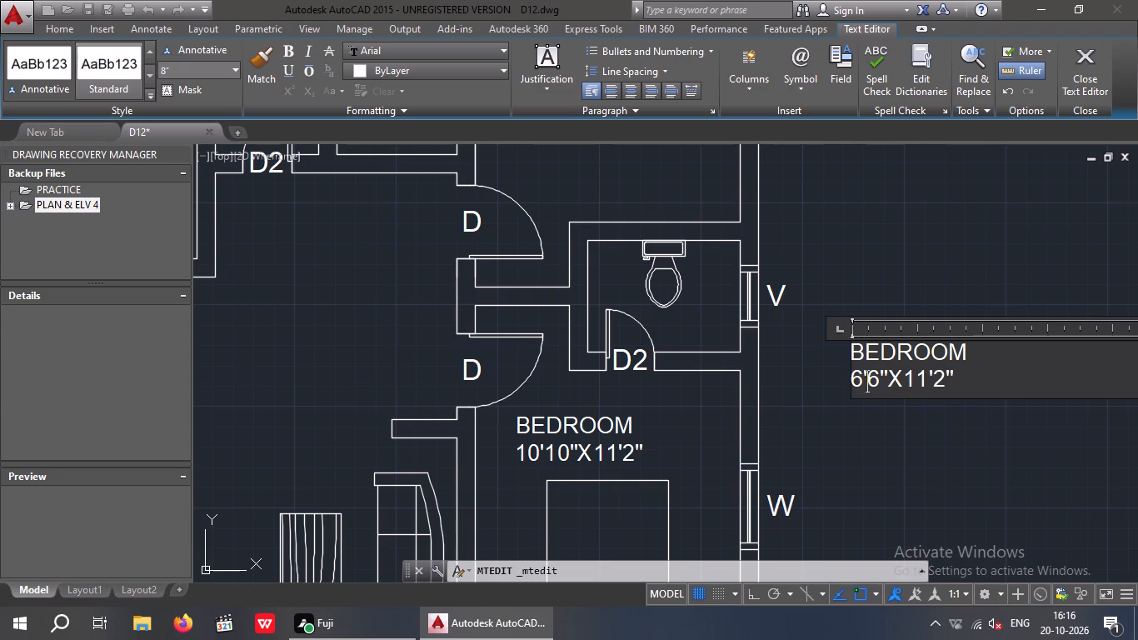
pyautogui.press('Right')
pyautogui.press('BackSpace')
pyautogui.press('3')
pyautogui.press('Right')
pyautogui.press('Right')
pyautogui.press('Right')
pyautogui.press('Right')
pyautogui.press('BackSpace')
pyautogui.press('BackSpace')
pyautogui.press('4')
pyautogui.press('Right')
pyautogui.press('Right')
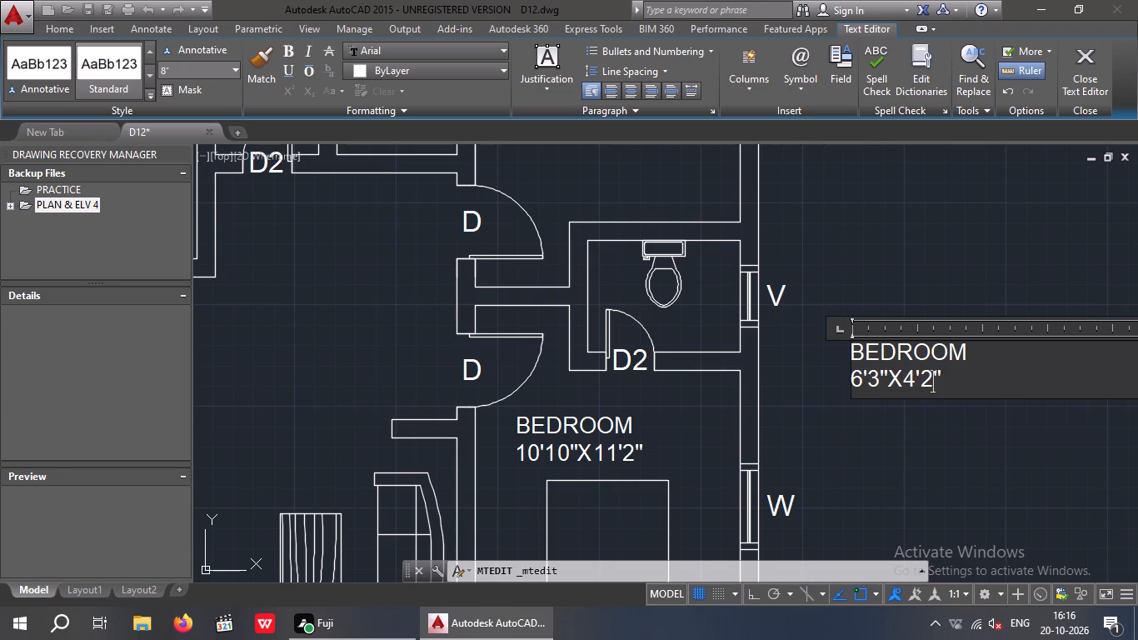
pyautogui.press('BackSpace')
pyautogui.press('7')
pyautogui.click(854, 257)
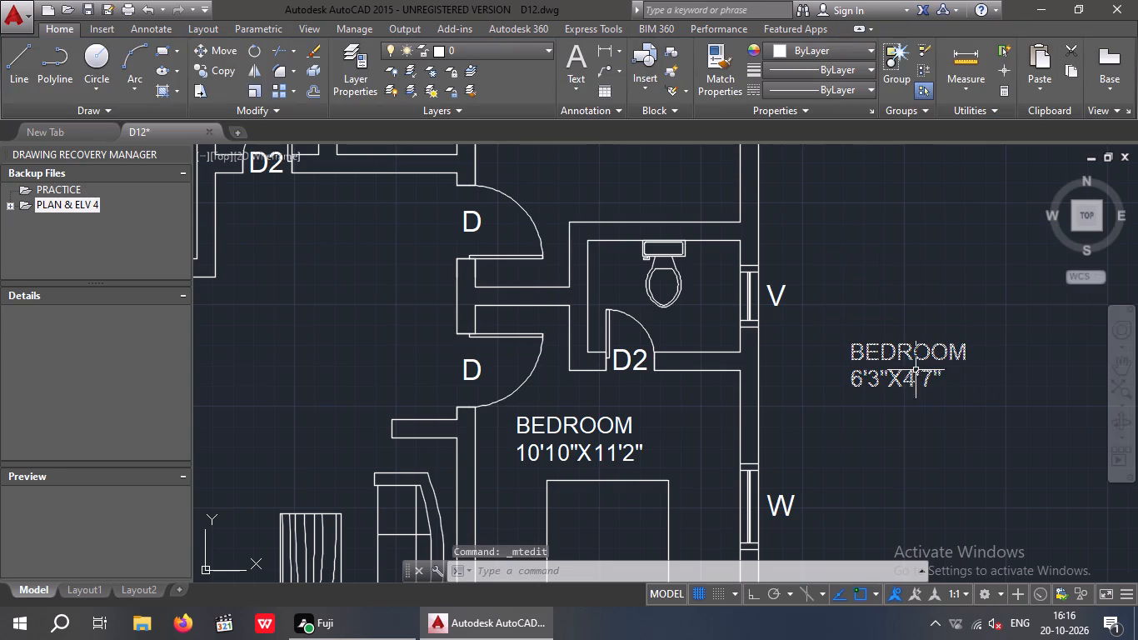
# Replace BEDROOM in the 6'3"X4'7" label with T/W, indented three spaces to sit roughly centred above the dimensions.
pyautogui.doubleClick(904, 378)
pyautogui.click(983, 354)
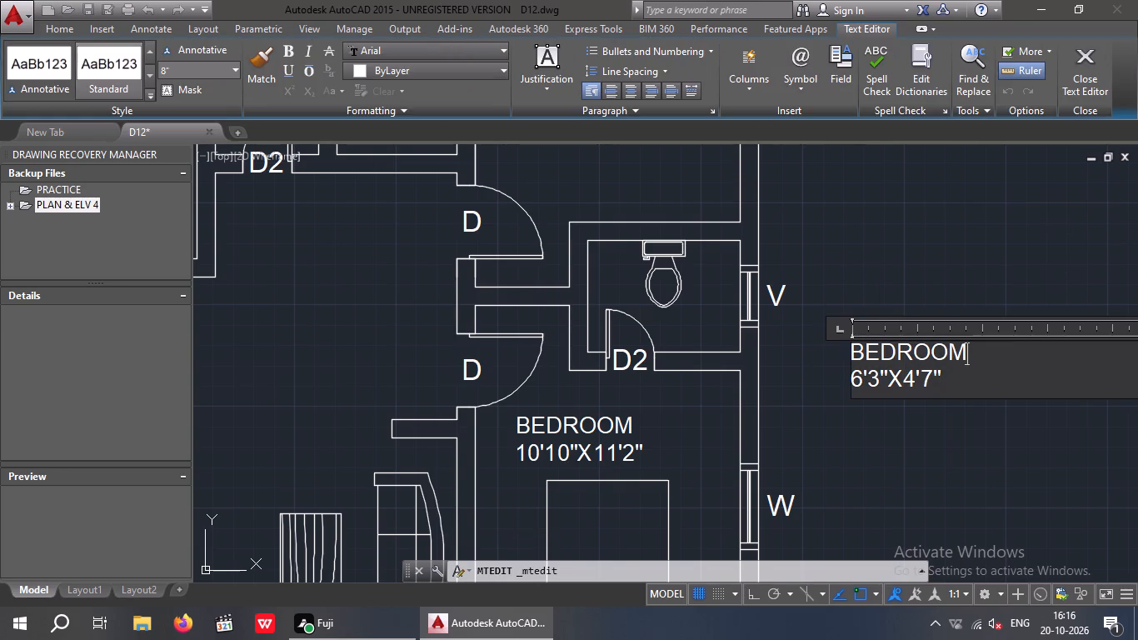
pyautogui.press('BackSpace')
pyautogui.press('BackSpace')
pyautogui.press('BackSpace')
pyautogui.press('BackSpace')
pyautogui.press('BackSpace')
pyautogui.press('BackSpace')
pyautogui.press('BackSpace')
pyautogui.press('BackSpace')
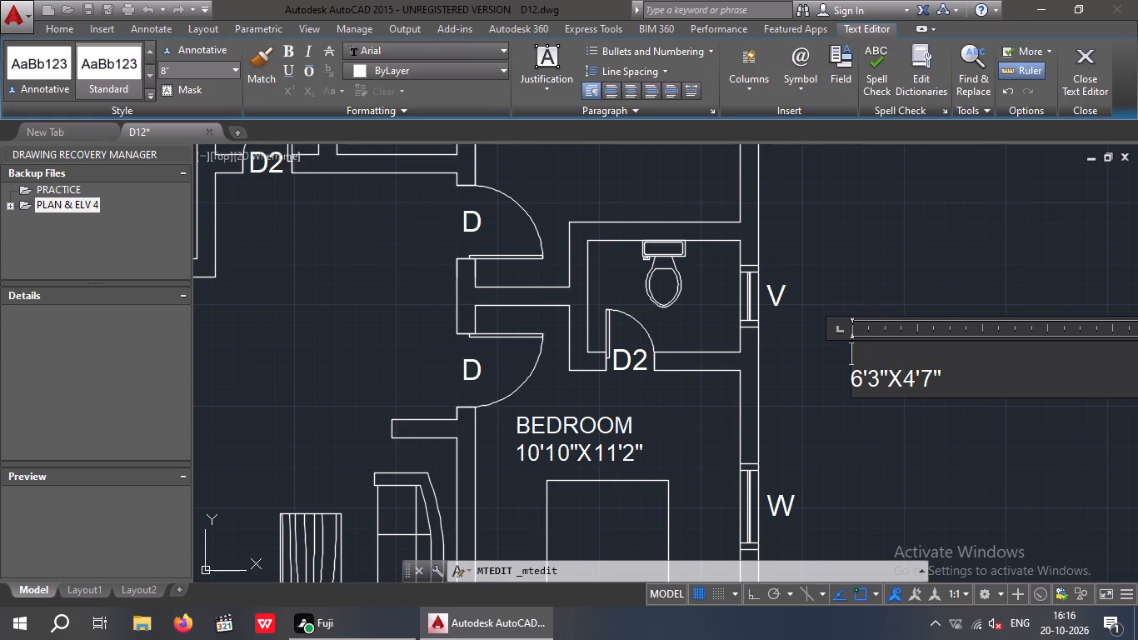
pyautogui.press('t')
pyautogui.write('/W')
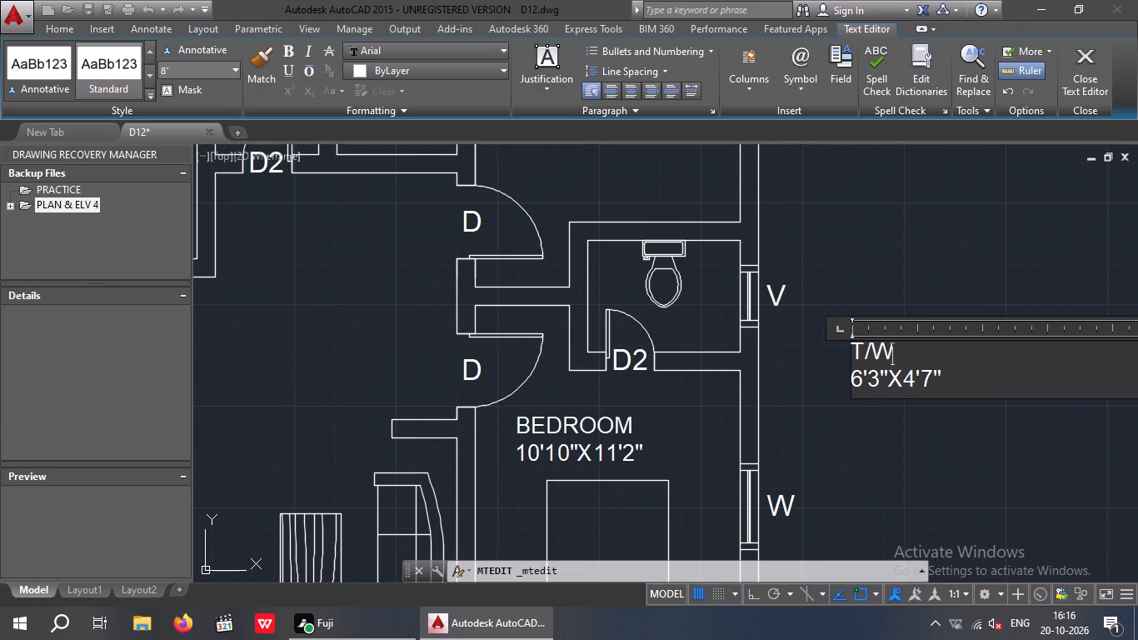
pyautogui.press('Left')
pyautogui.press('Left')
pyautogui.press('Left')
pyautogui.press('space')
pyautogui.press('space')
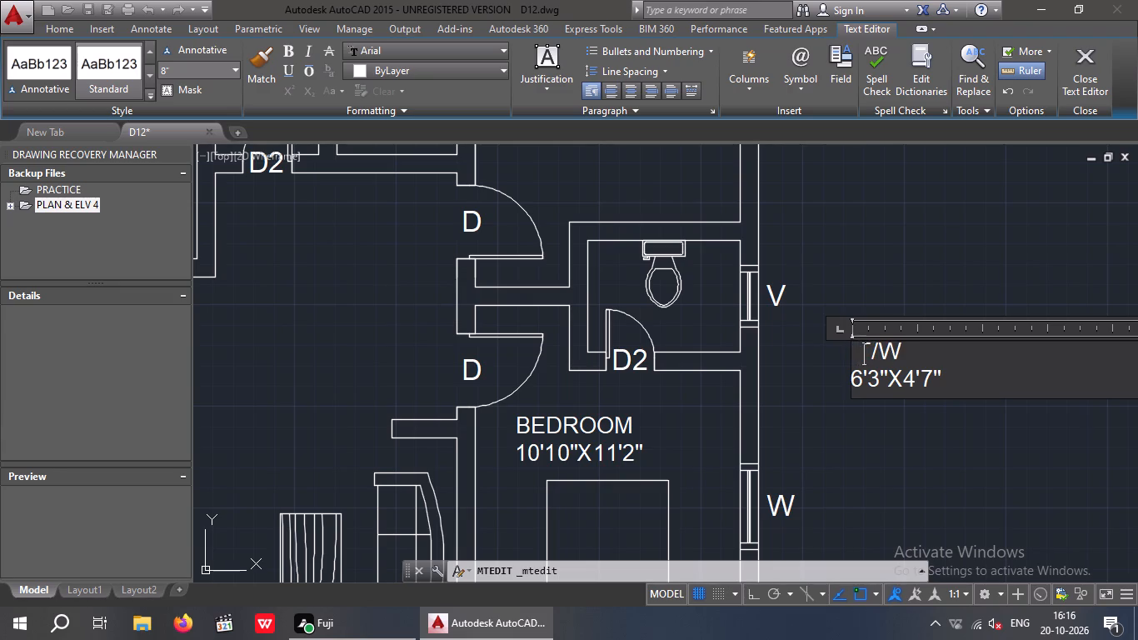
pyautogui.press('space')
pyautogui.click(937, 239)
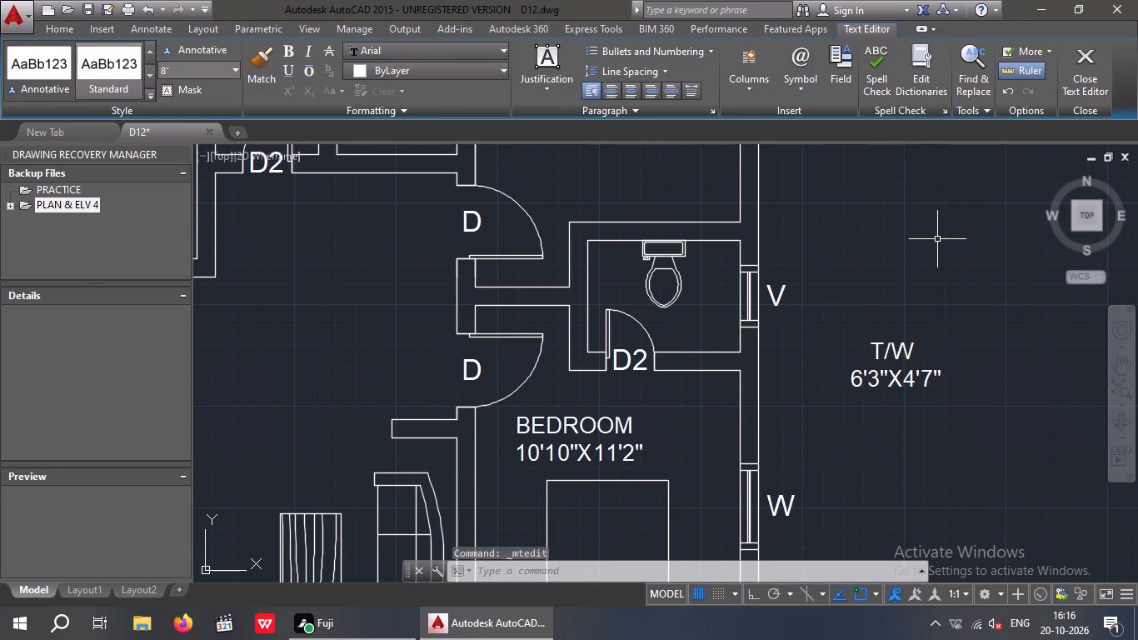
# Set the text height of both lines of the T/W 6'3"X4'7" label to 7".
pyautogui.doubleClick(876, 376)
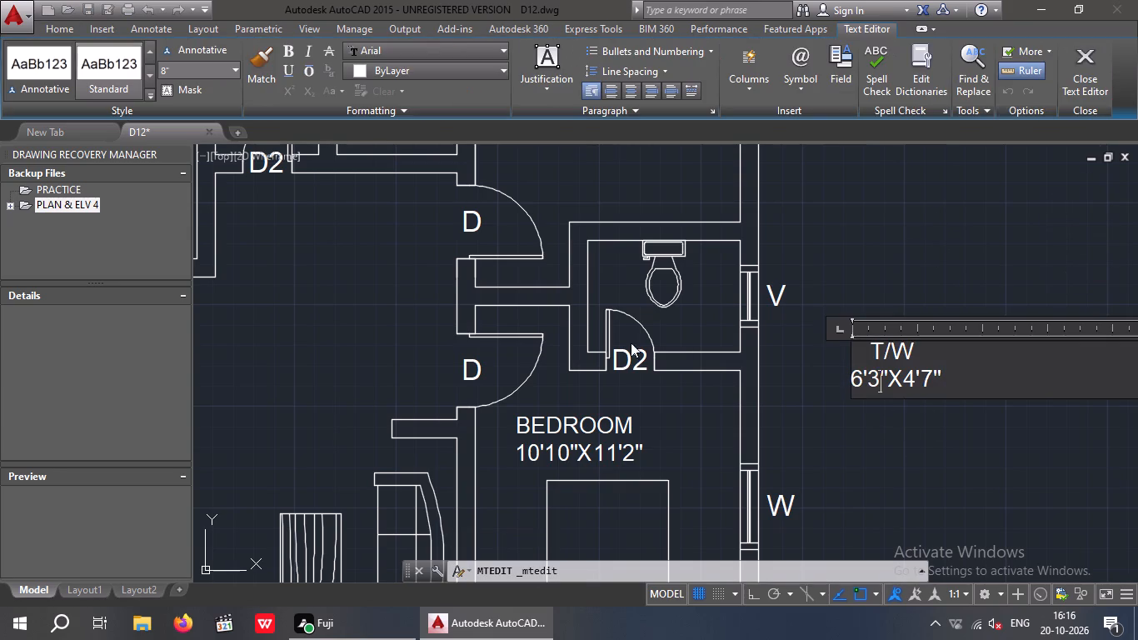
pyautogui.moveTo(948, 387); pyautogui.dragTo(850, 350)
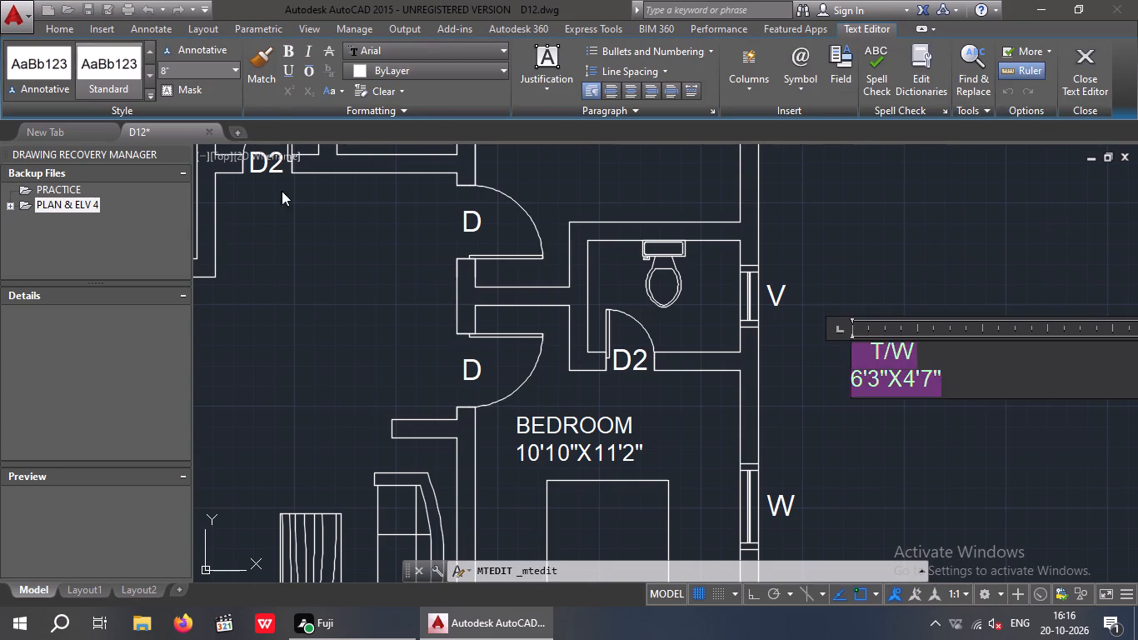
pyautogui.click(193, 71)
pyautogui.write('7"')
pyautogui.press('Return')
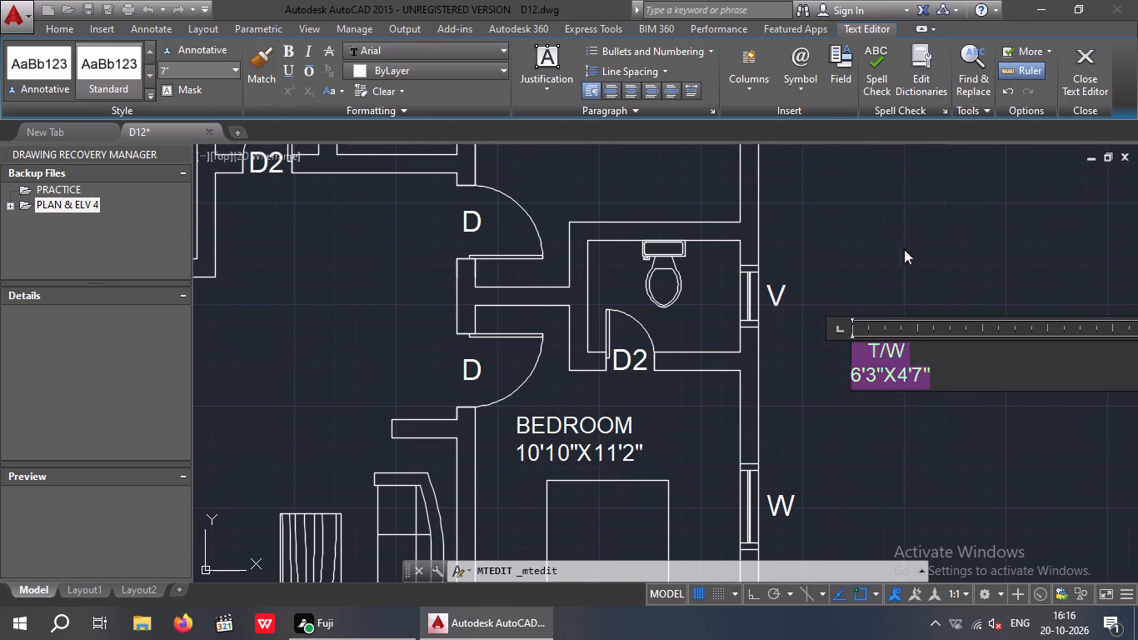
pyautogui.click(880, 195)
# Move the T/W 6'3"X4'7" label into the east bathroom, below the toilet and beside the D2 door swing.
pyautogui.moveTo(914, 324); pyautogui.dragTo(916, 369)
pyautogui.click(847, 397)
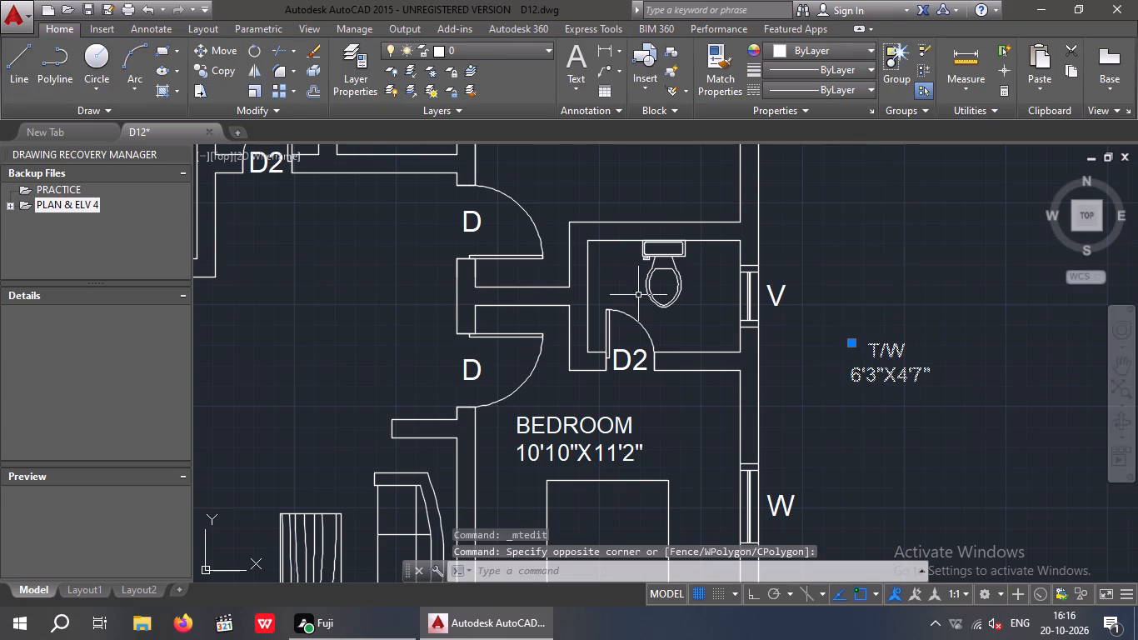
pyautogui.click(217, 54)
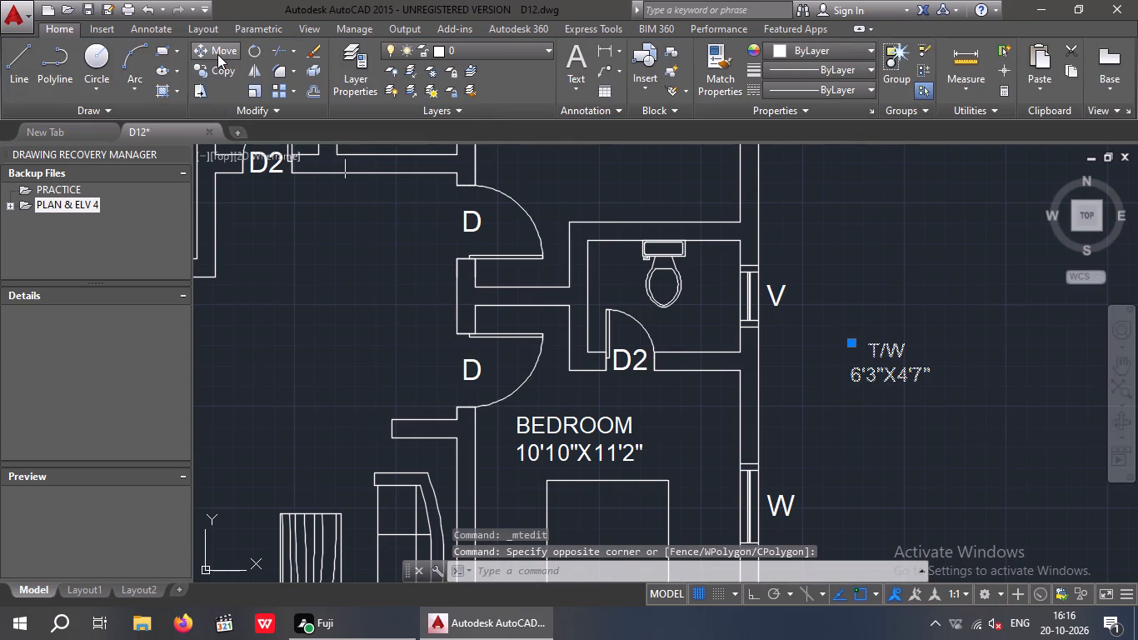
pyautogui.moveTo(857, 381); pyautogui.dragTo(836, 378)
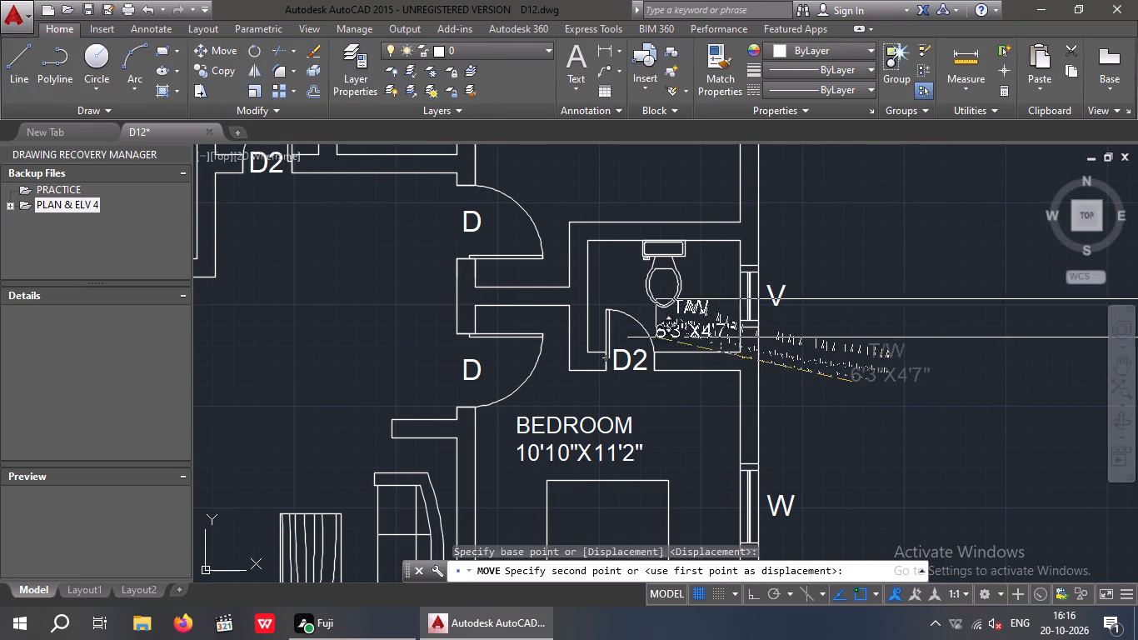
pyautogui.scroll(3, 662, 341)
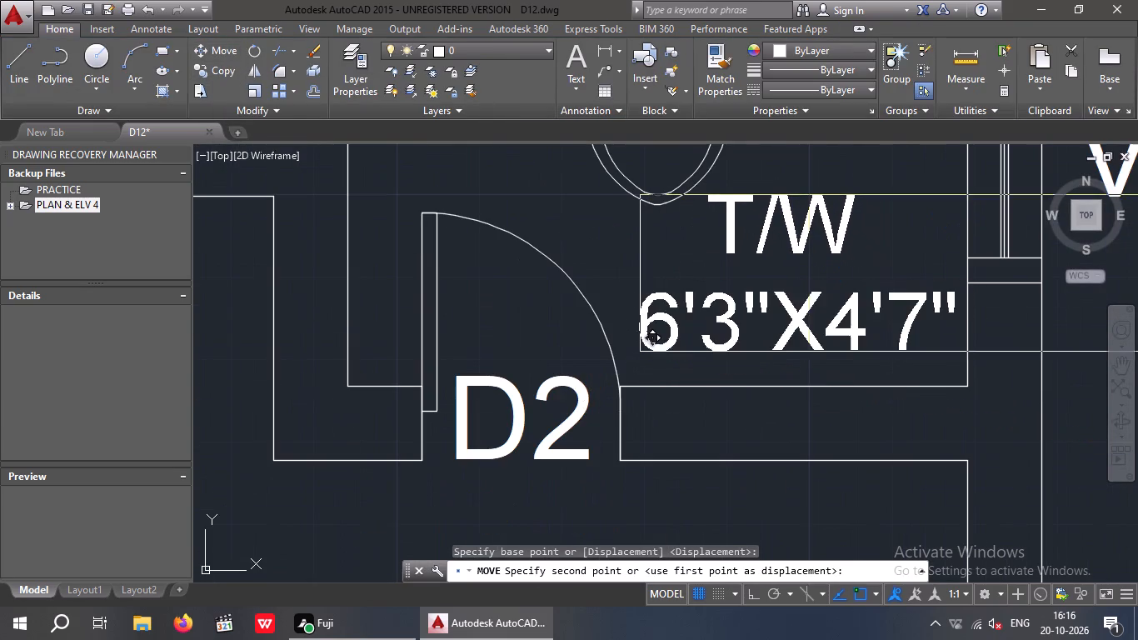
pyautogui.click(640, 352)
# Copy the T/W 6'3"X4'7" label into both adjoining north bathrooms, placing each copy below the toilet.
pyautogui.moveTo(736, 362); pyautogui.dragTo(729, 347)
pyautogui.click(708, 302)
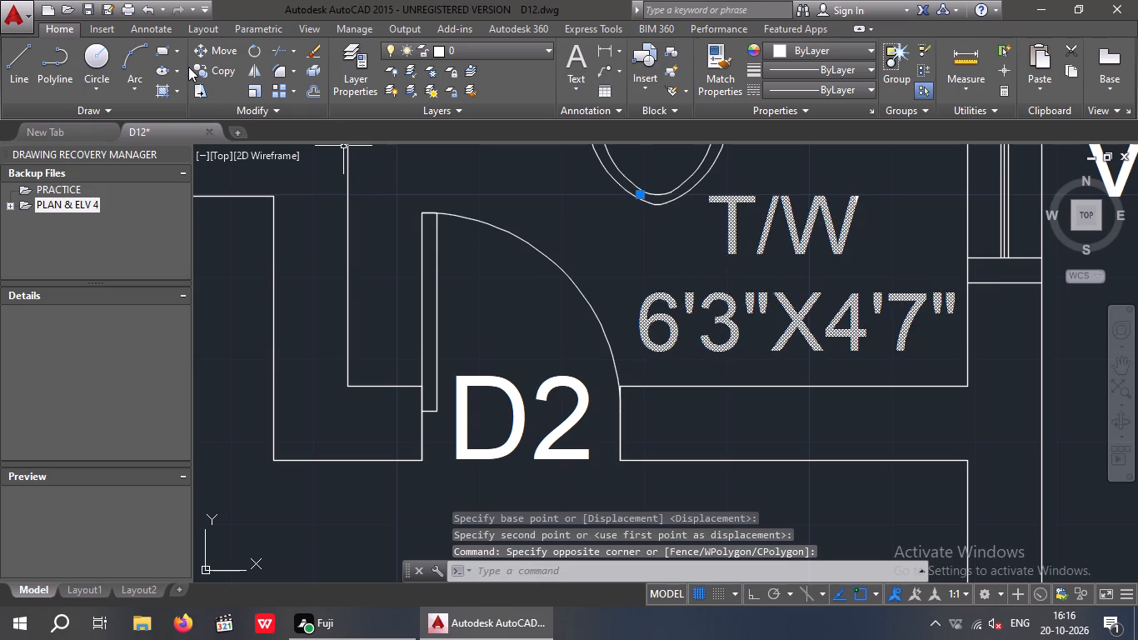
pyautogui.click(204, 71)
pyautogui.click(649, 346)
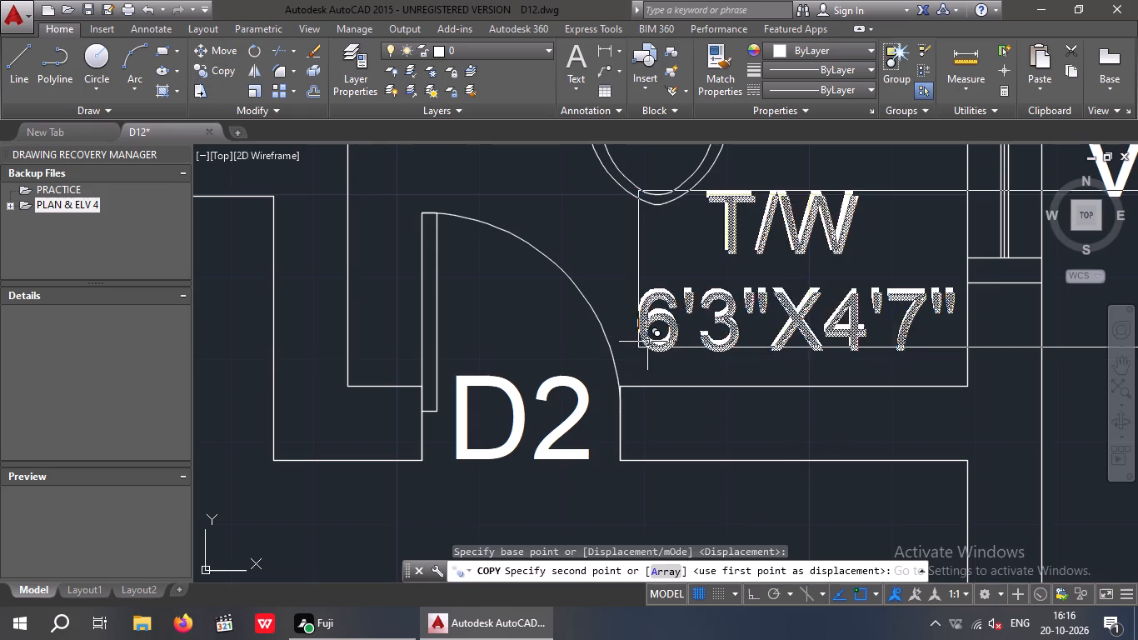
pyautogui.scroll(-4, 646, 352)
pyautogui.moveTo(647, 457); pyautogui.dragTo(664, 529, button='middle')
pyautogui.scroll(3, 404, 297)
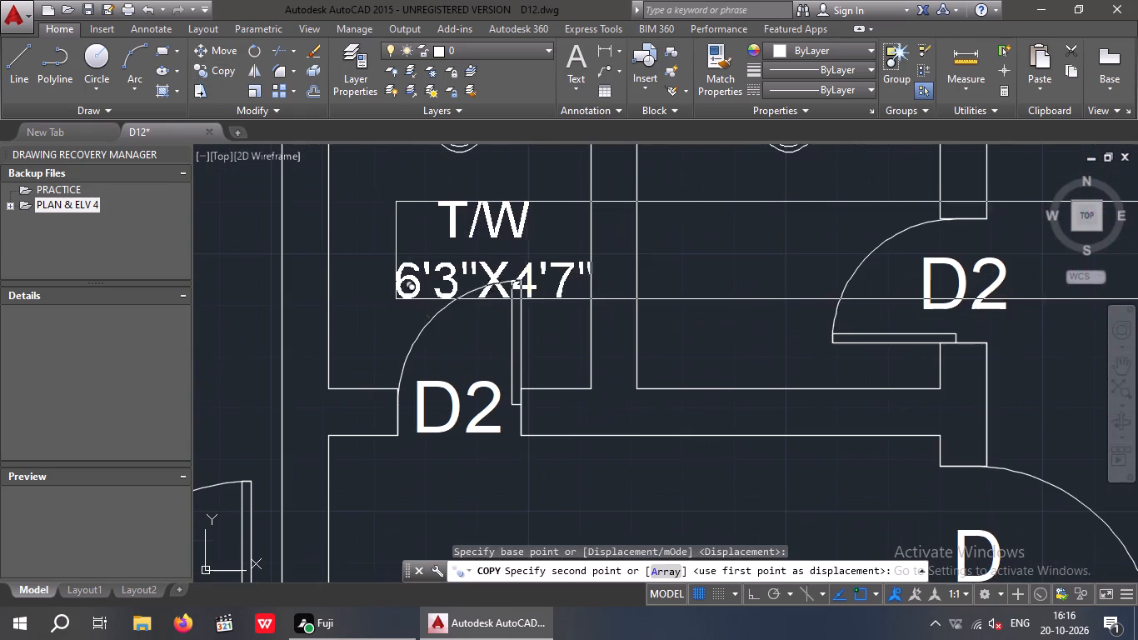
pyautogui.click(371, 258)
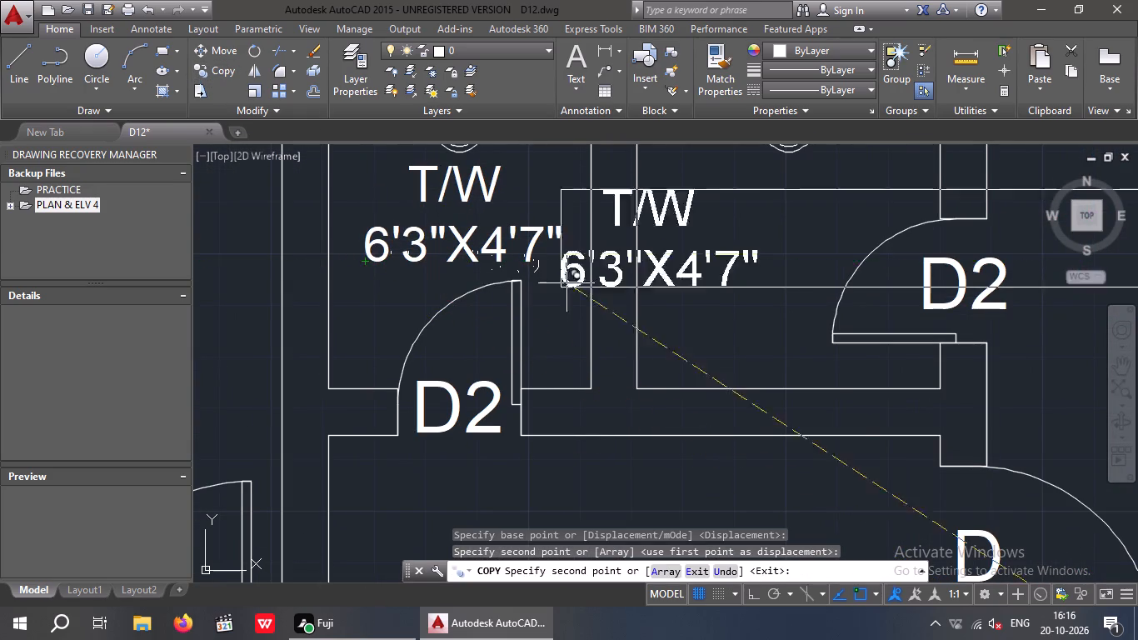
pyautogui.click(683, 267)
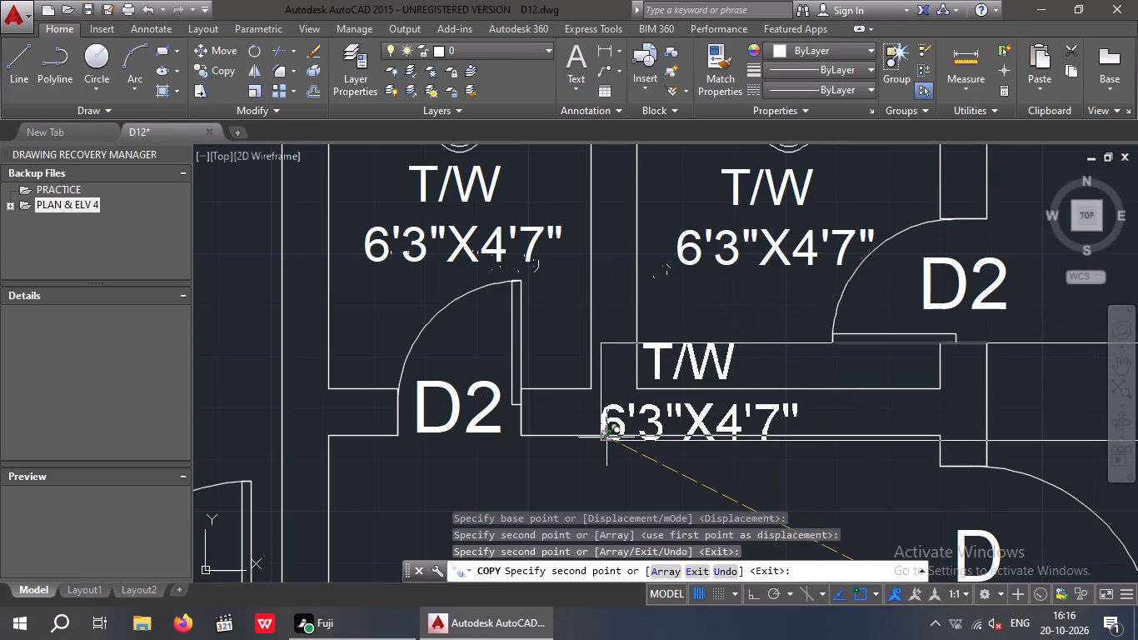
pyautogui.press('Escape')
# Measure the inside width of the western of the two north bathrooms along its ventilator wall using a linear dimension, without placing it.
pyautogui.scroll(-4, 594, 405)
pyautogui.moveTo(621, 418); pyautogui.dragTo(626, 462, button='middle')
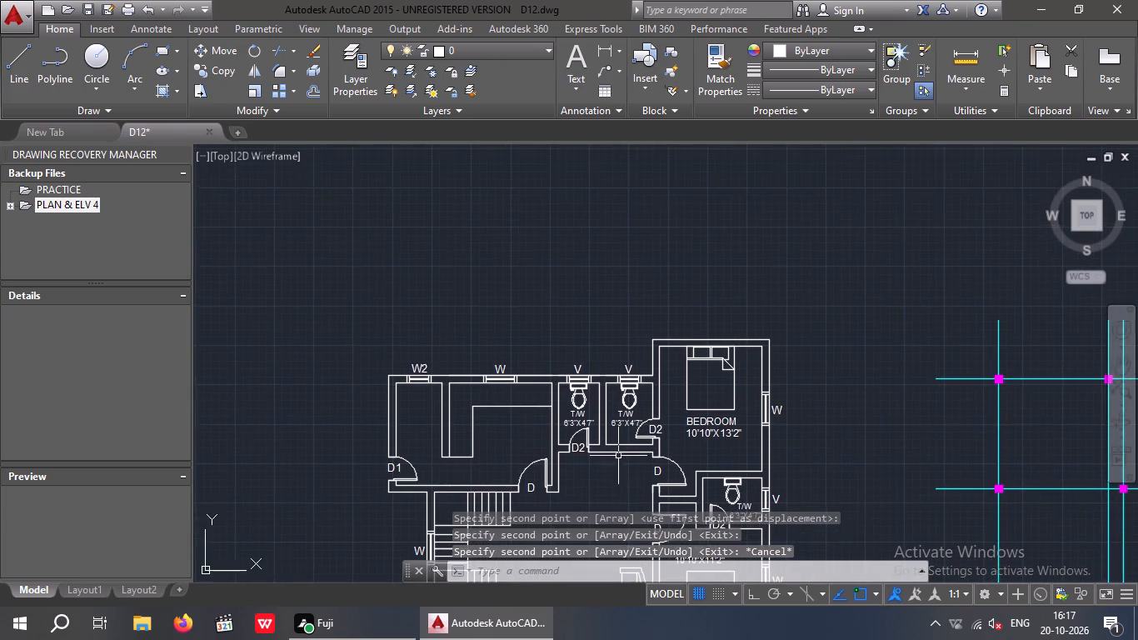
pyautogui.scroll(3, 596, 406)
pyautogui.moveTo(570, 366); pyautogui.dragTo(592, 286, button='middle')
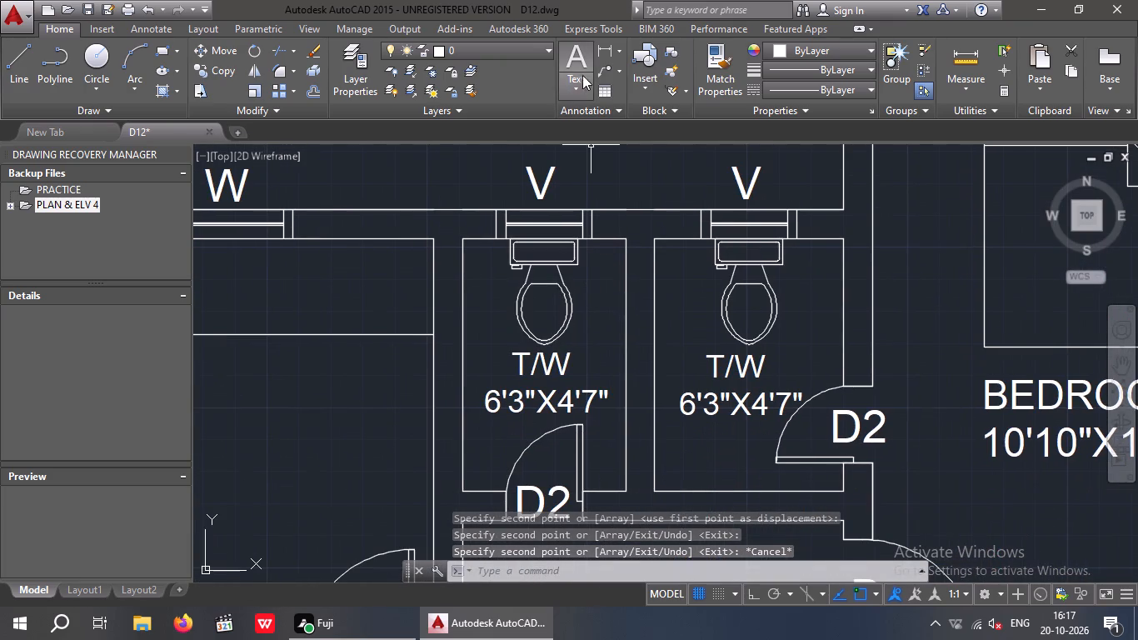
pyautogui.click(601, 41)
pyautogui.click(602, 44)
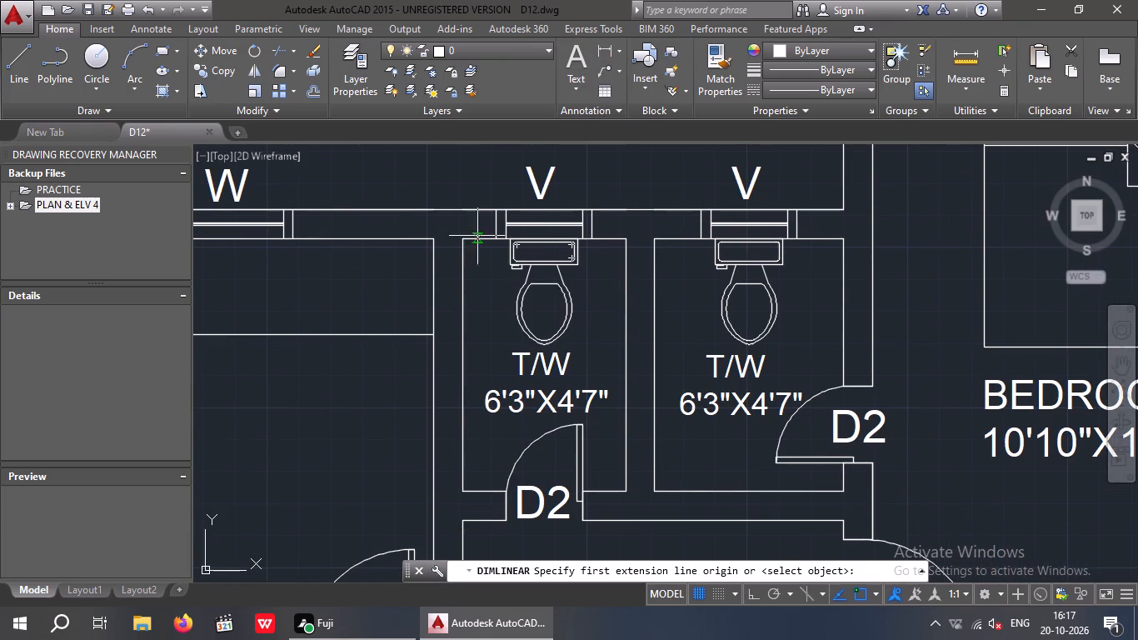
pyautogui.moveTo(465, 238); pyautogui.dragTo(482, 239)
pyautogui.moveTo(626, 238); pyautogui.dragTo(624, 251)
pyautogui.scroll(2, 608, 306)
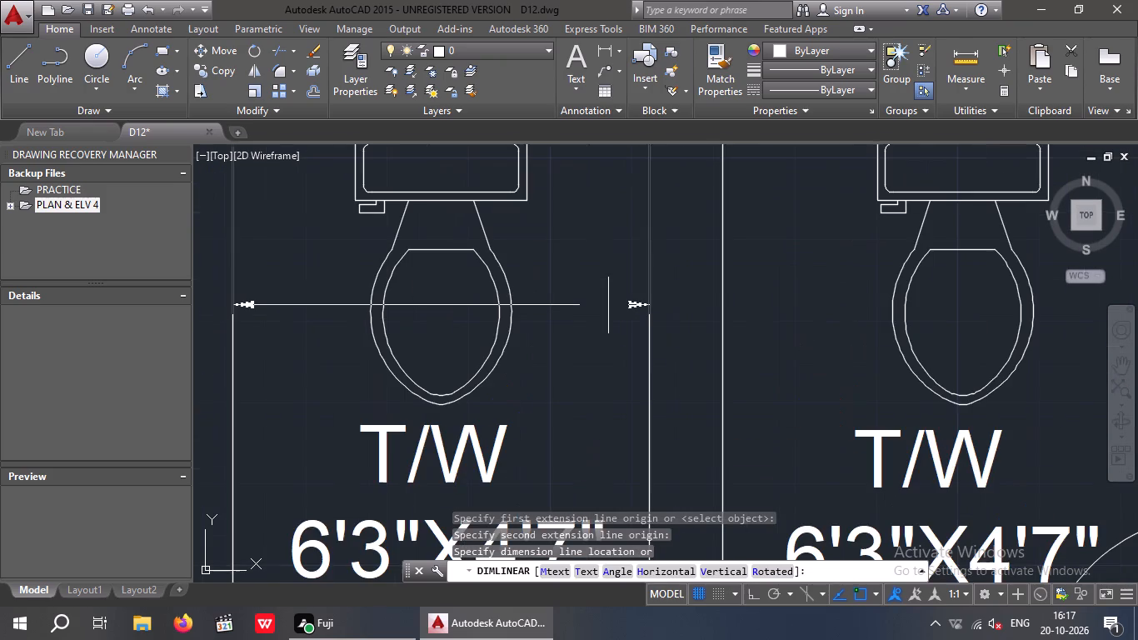
pyautogui.scroll(-2, 601, 285)
pyautogui.press('space')
pyautogui.press('space')
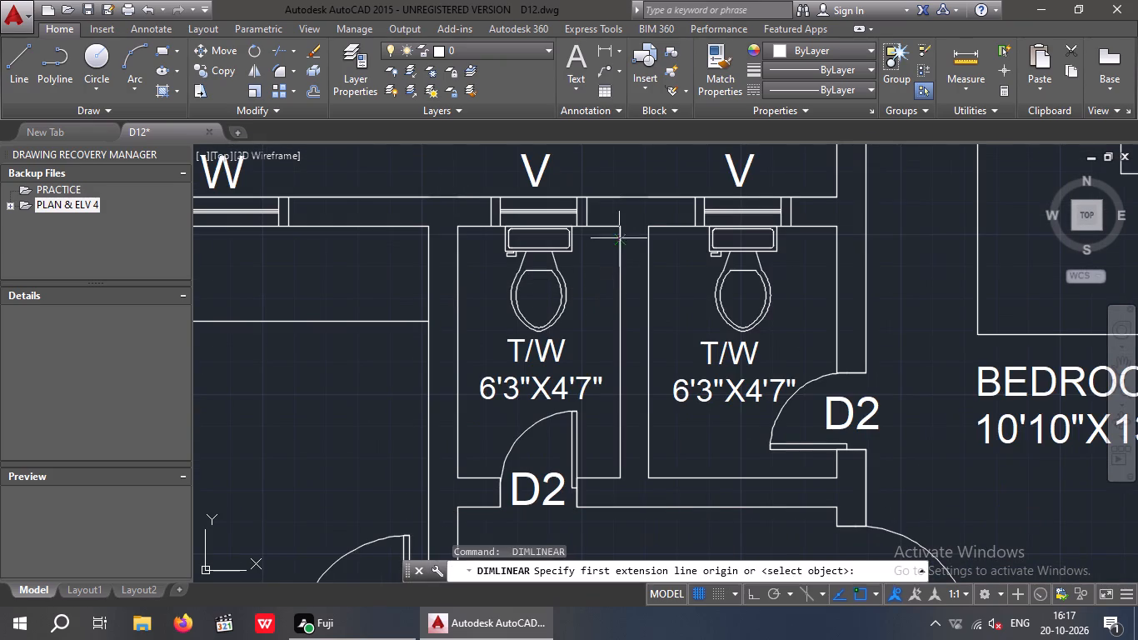
# Measure the inside length of the western north bathroom along its east wall using a linear dimension, without placing it.
pyautogui.click(620, 227)
pyautogui.click(626, 477)
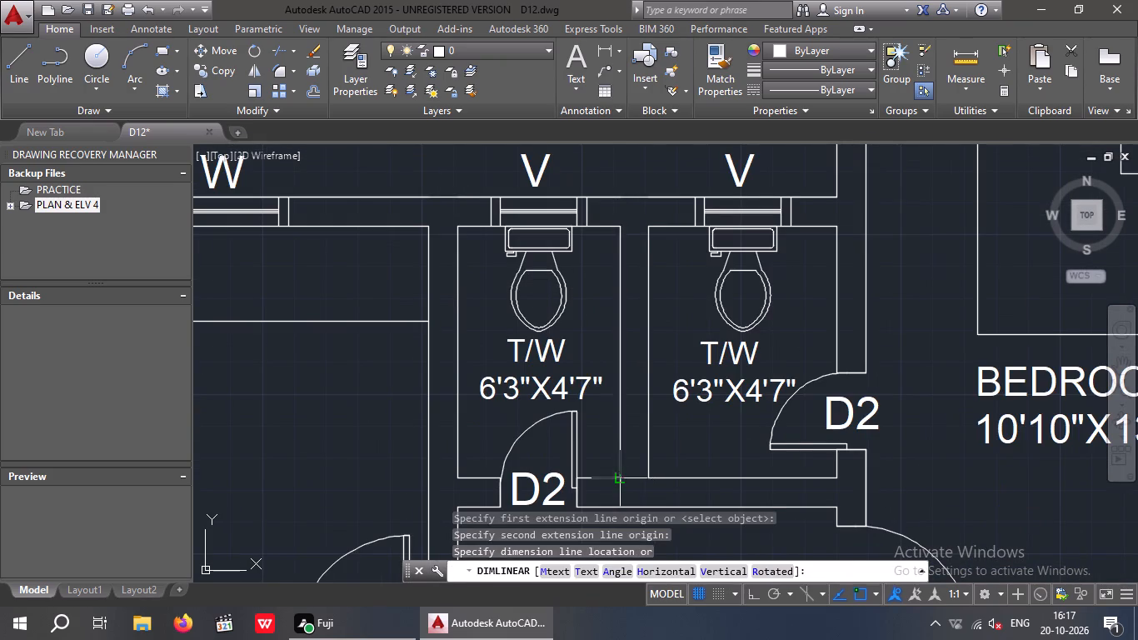
pyautogui.scroll(1, 631, 460)
pyautogui.press('space')
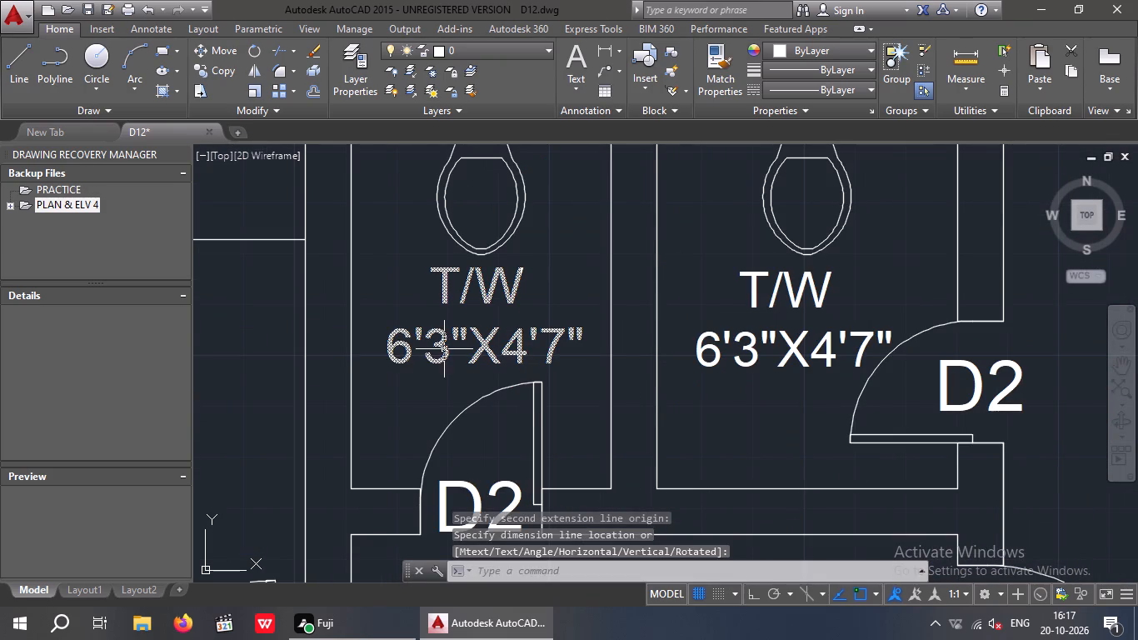
# Change the dimension line of the western north bathroom's T/W label to 4'3"X6'7".
pyautogui.doubleClick(443, 349)
pyautogui.click(413, 353)
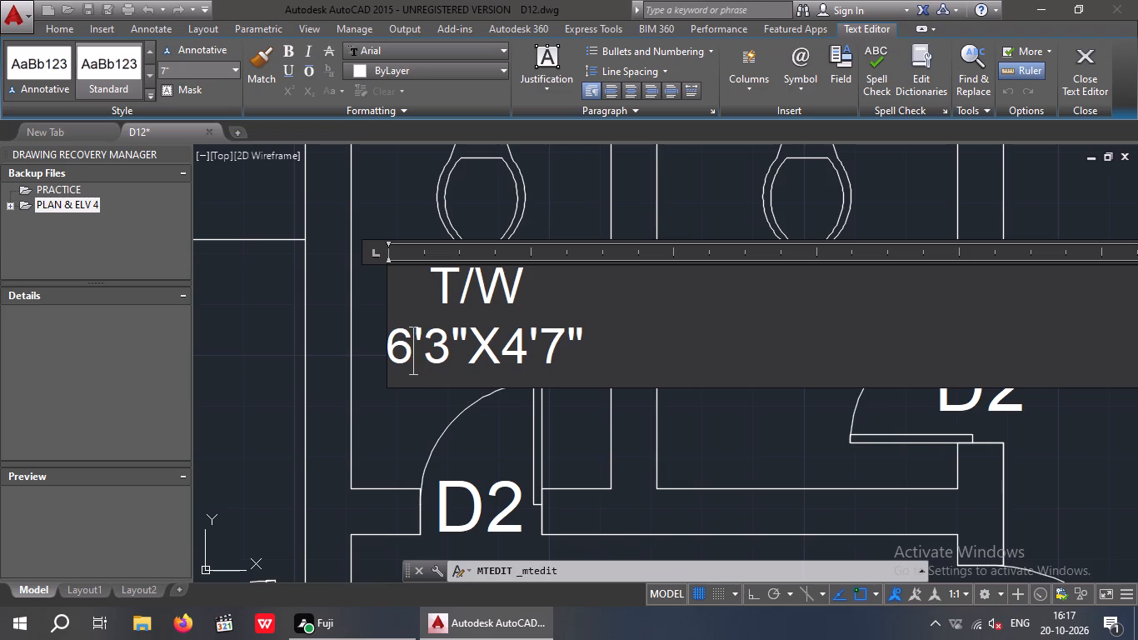
pyautogui.press('BackSpace')
pyautogui.press('4')
pyautogui.press('Right')
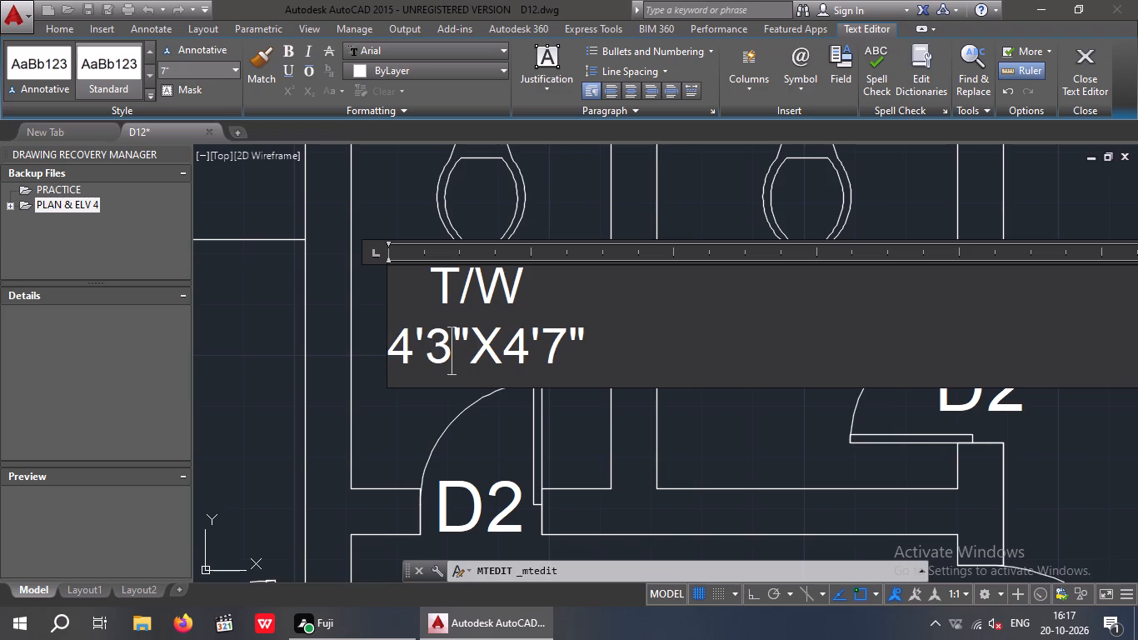
pyautogui.press('Right')
pyautogui.press('Right')
pyautogui.press('Right')
pyautogui.press('Right')
pyautogui.press('BackSpace')
pyautogui.press('6')
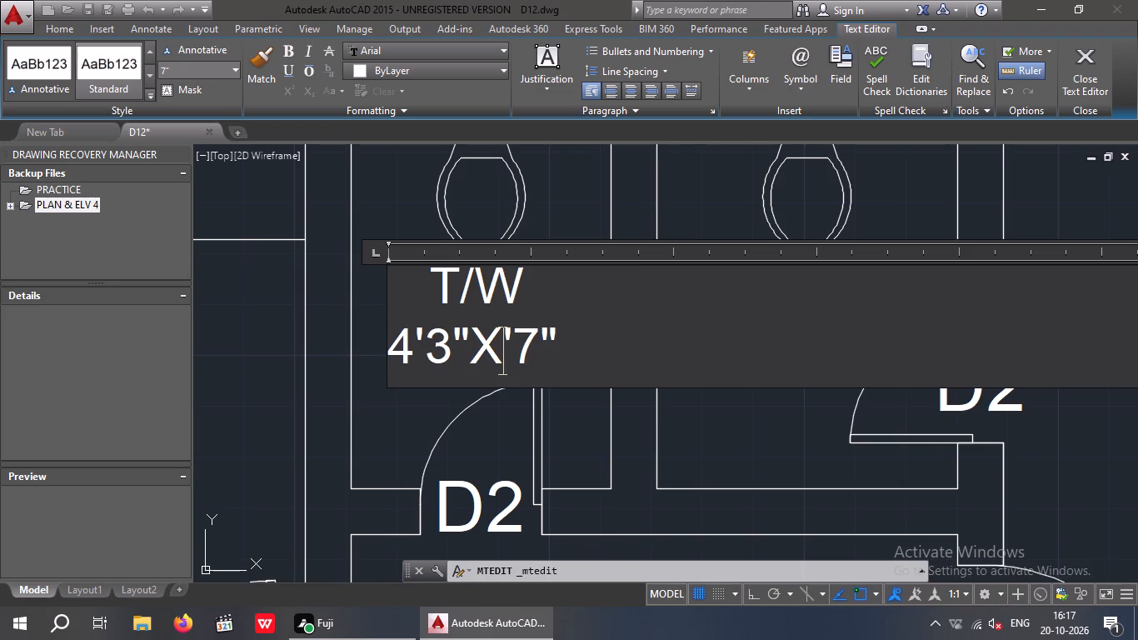
pyautogui.click(570, 441)
# Measure the inside width of the eastern of the two north bathrooms along its ventilator wall using a linear dimension, without placing it.
pyautogui.scroll(-2, 607, 434)
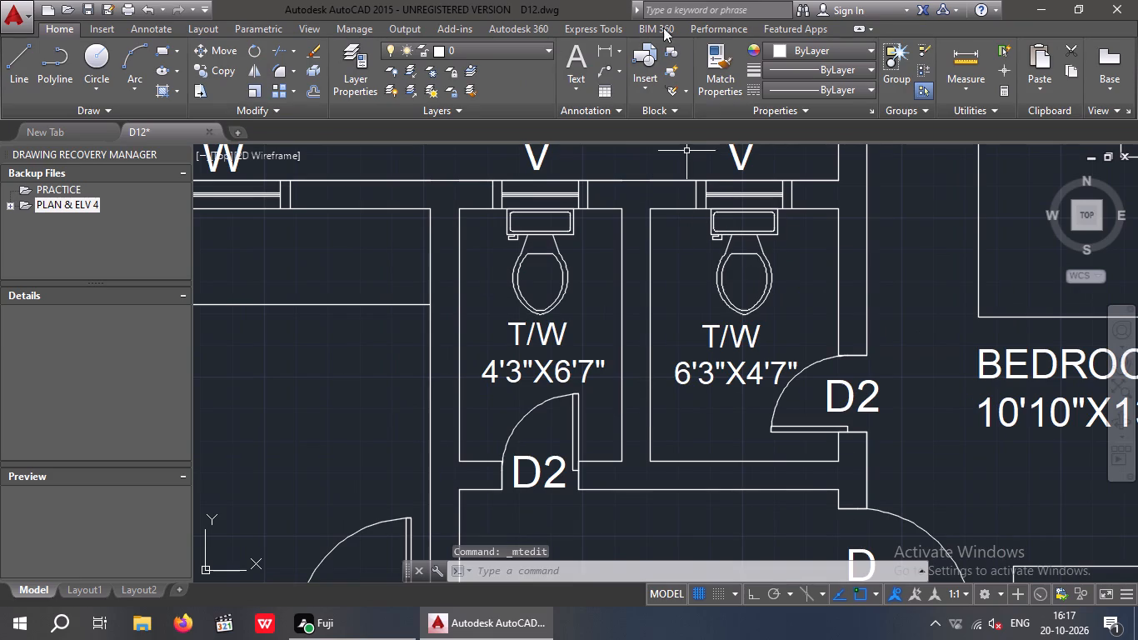
pyautogui.click(600, 50)
pyautogui.click(653, 212)
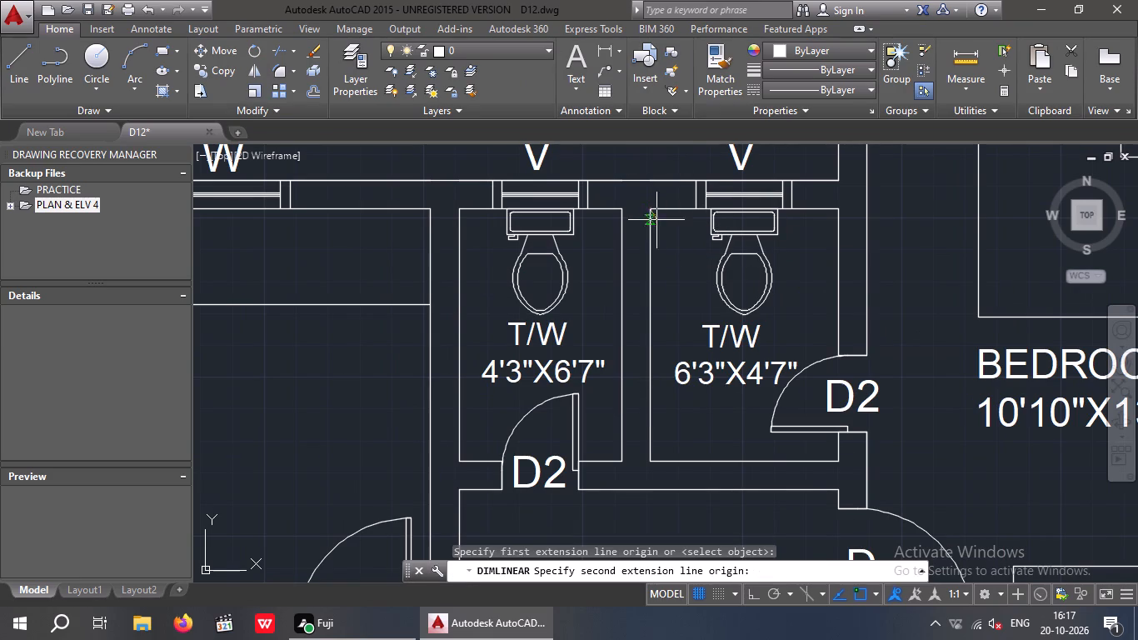
pyautogui.moveTo(842, 208); pyautogui.dragTo(843, 230)
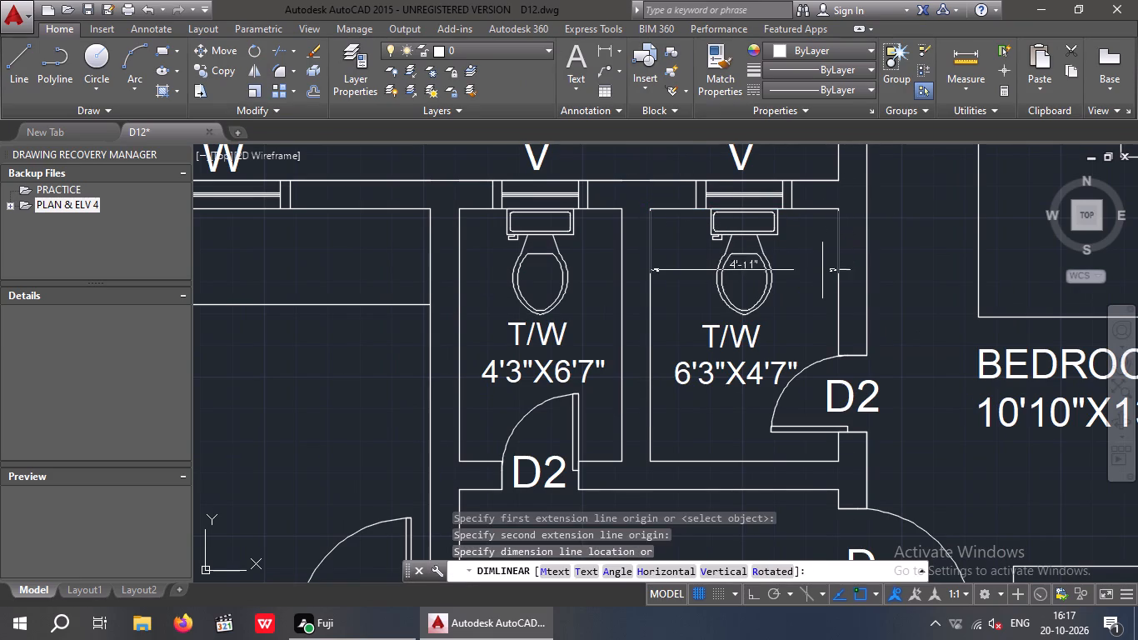
pyautogui.scroll(2, 823, 282)
pyautogui.scroll(-2, 819, 272)
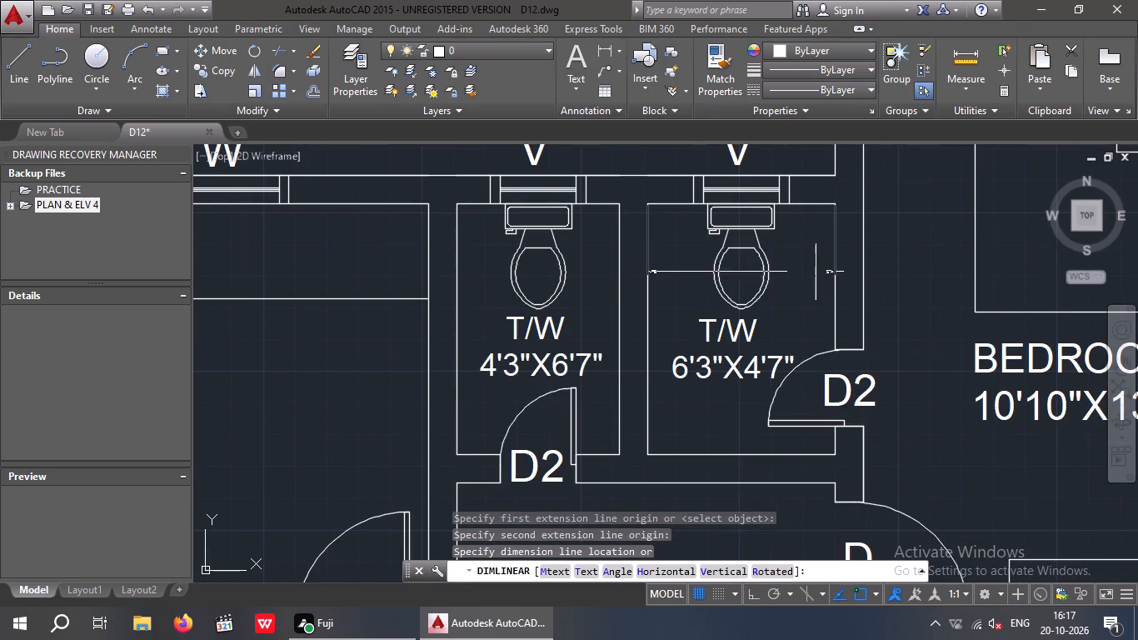
pyautogui.press('space')
pyautogui.press('space')
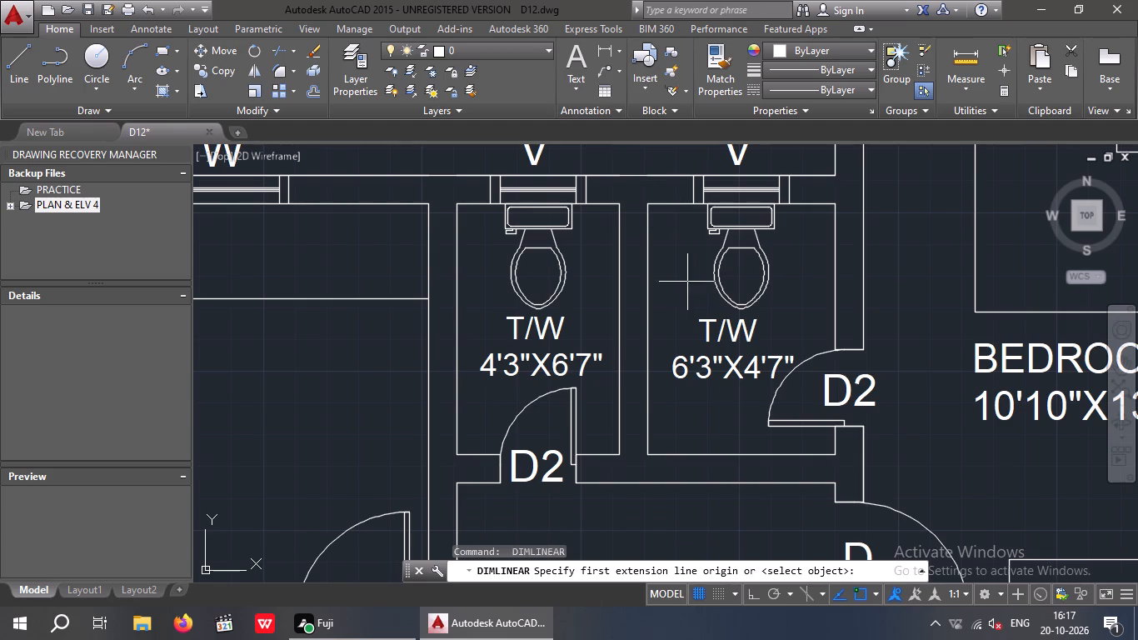
pyautogui.press('Escape')
# Change the dimension line of the eastern north bathroom's T/W label to 4'11"X6'7".
pyautogui.doubleClick(686, 366)
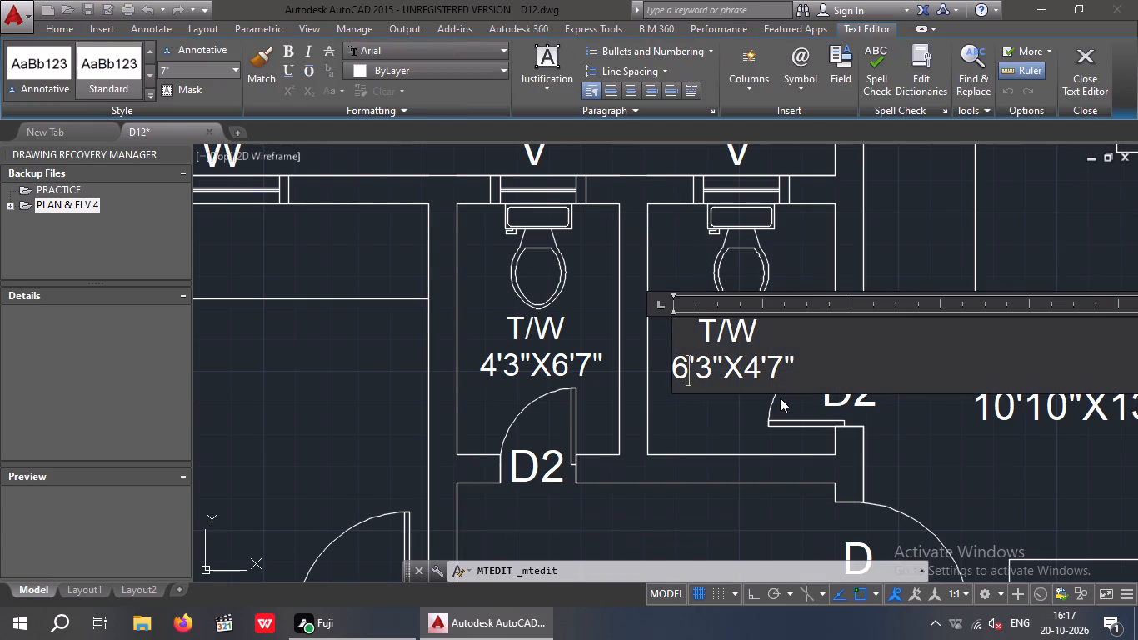
pyautogui.press('BackSpace')
pyautogui.press('4')
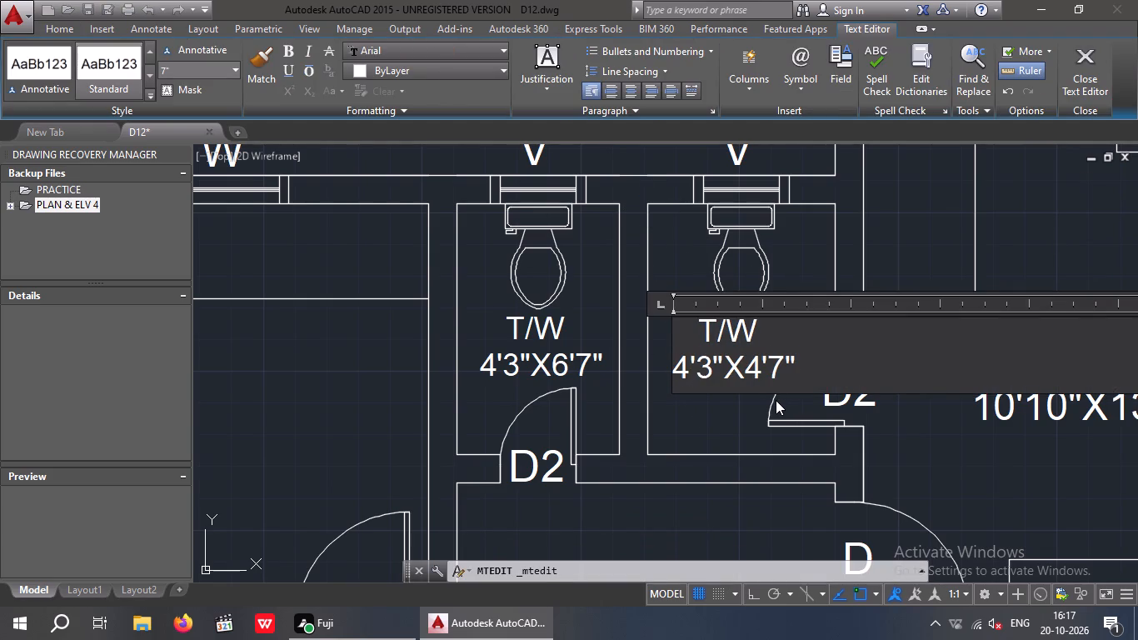
pyautogui.press('Right')
pyautogui.press('Right')
pyautogui.press('BackSpace')
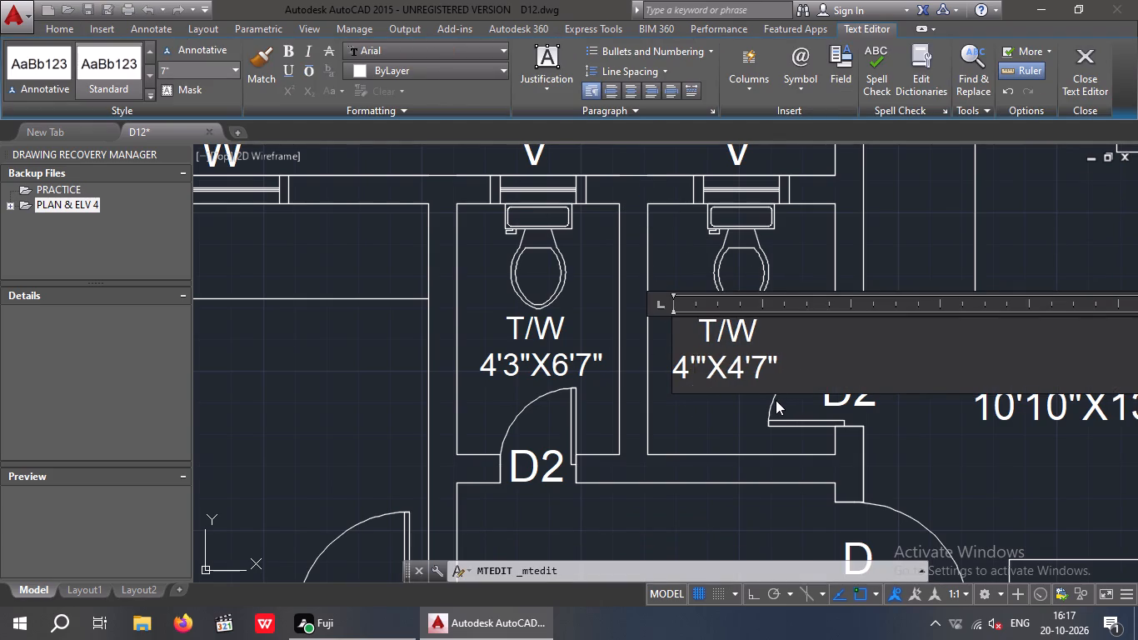
pyautogui.write('11')
pyautogui.press('Right')
pyautogui.press('Right')
pyautogui.press('Right')
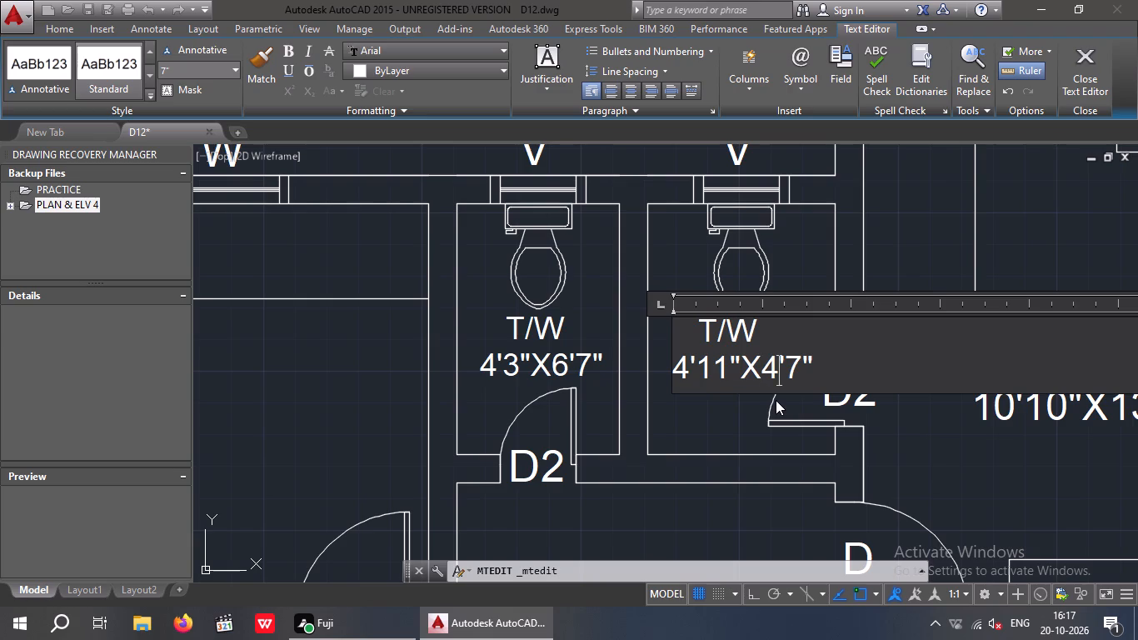
pyautogui.press('BackSpace')
pyautogui.press('6')
pyautogui.click(936, 260)
# Add the multiline text KITCHEN with a text height of 8" inside the L-shaped counter of the room west of the north bathrooms.
pyautogui.scroll(-3, 872, 245)
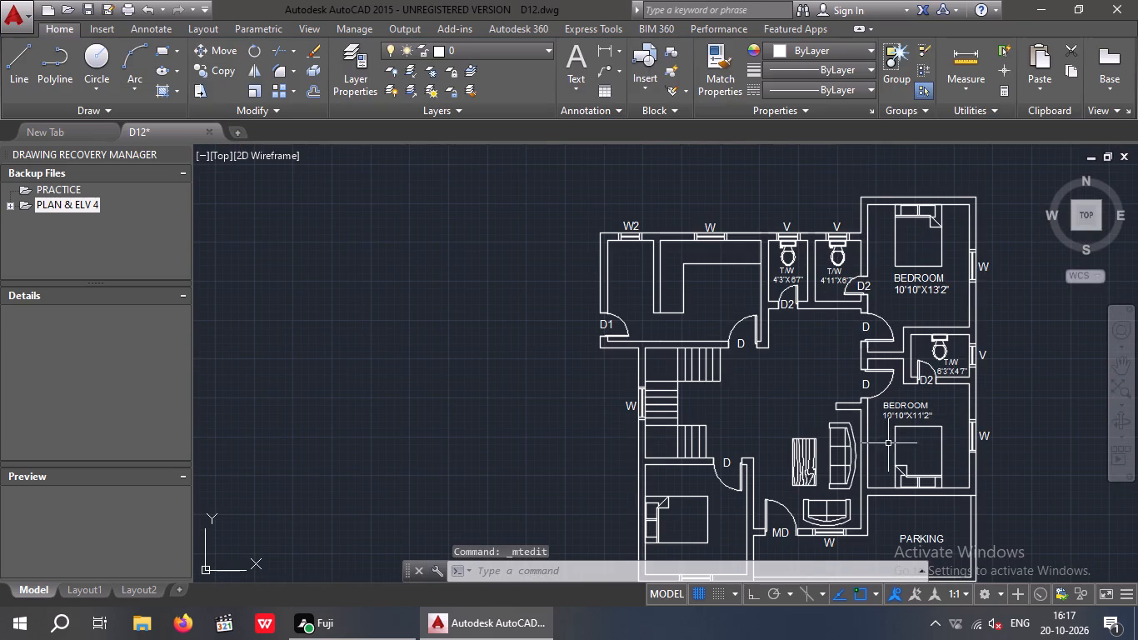
pyautogui.moveTo(884, 441); pyautogui.dragTo(874, 407, button='middle')
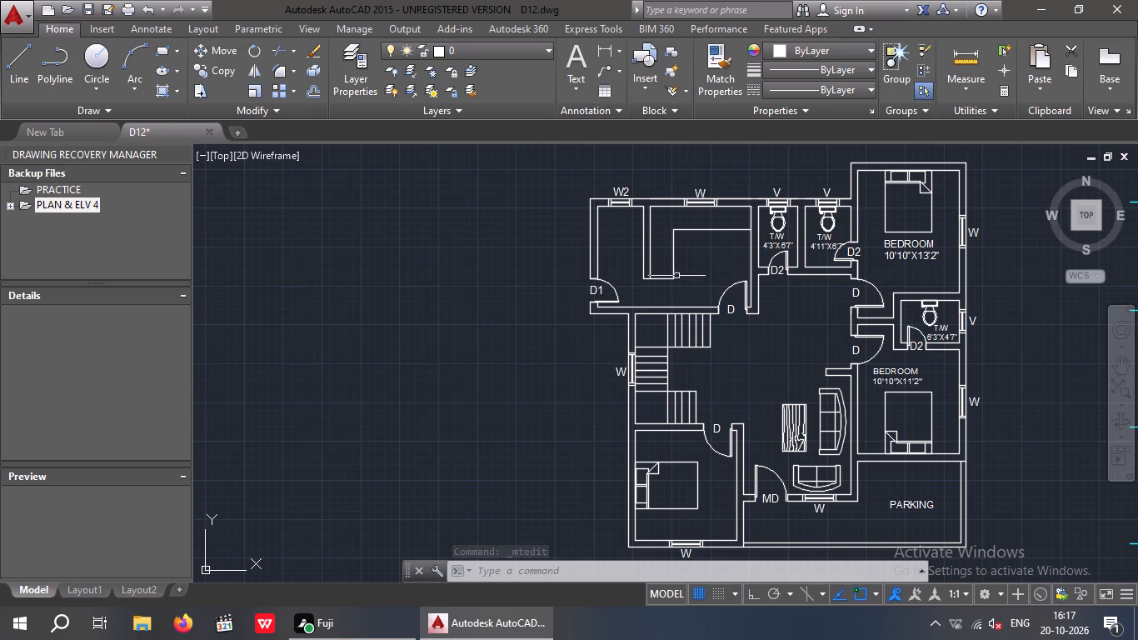
pyautogui.click(572, 54)
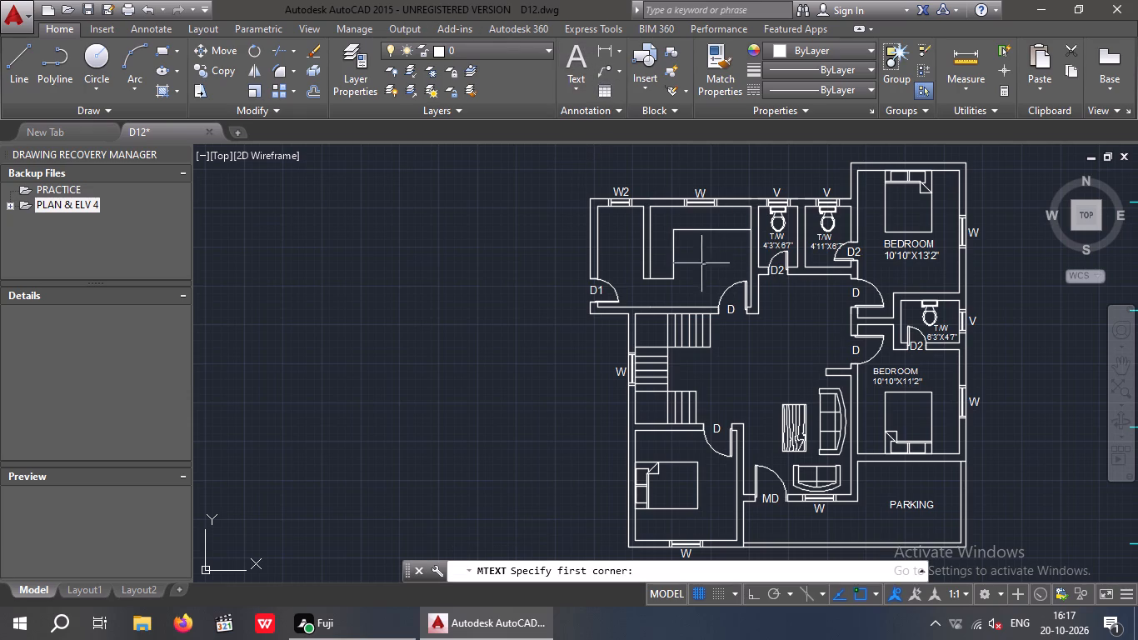
pyautogui.scroll(2, 694, 257)
pyautogui.click(667, 229)
pyautogui.scroll(-2, 931, 284)
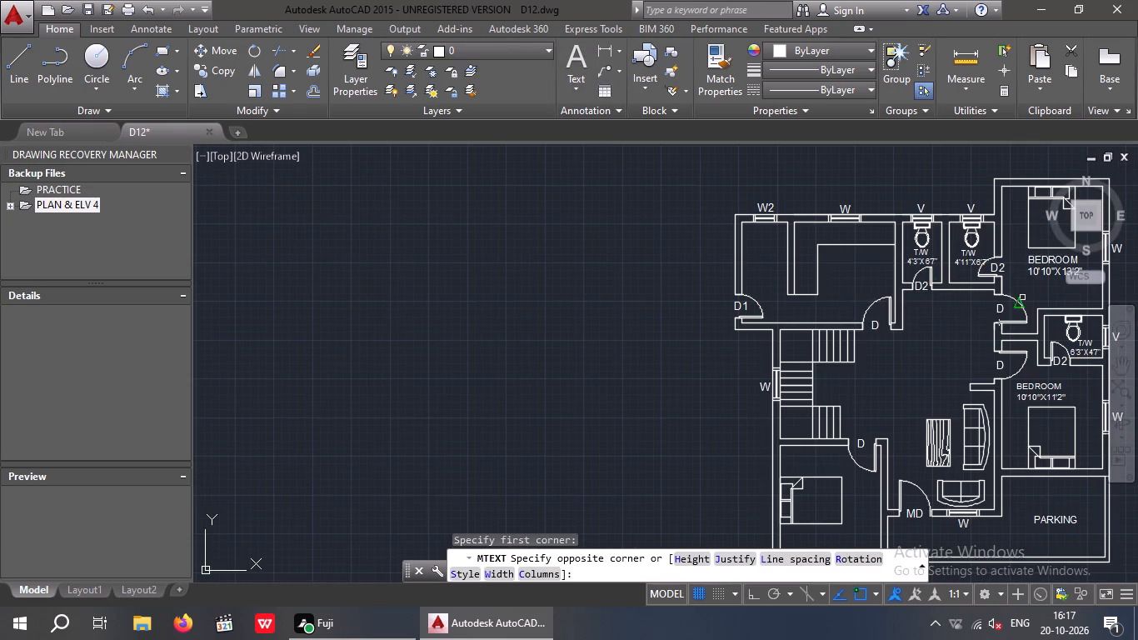
pyautogui.click(1064, 301)
pyautogui.click(186, 72)
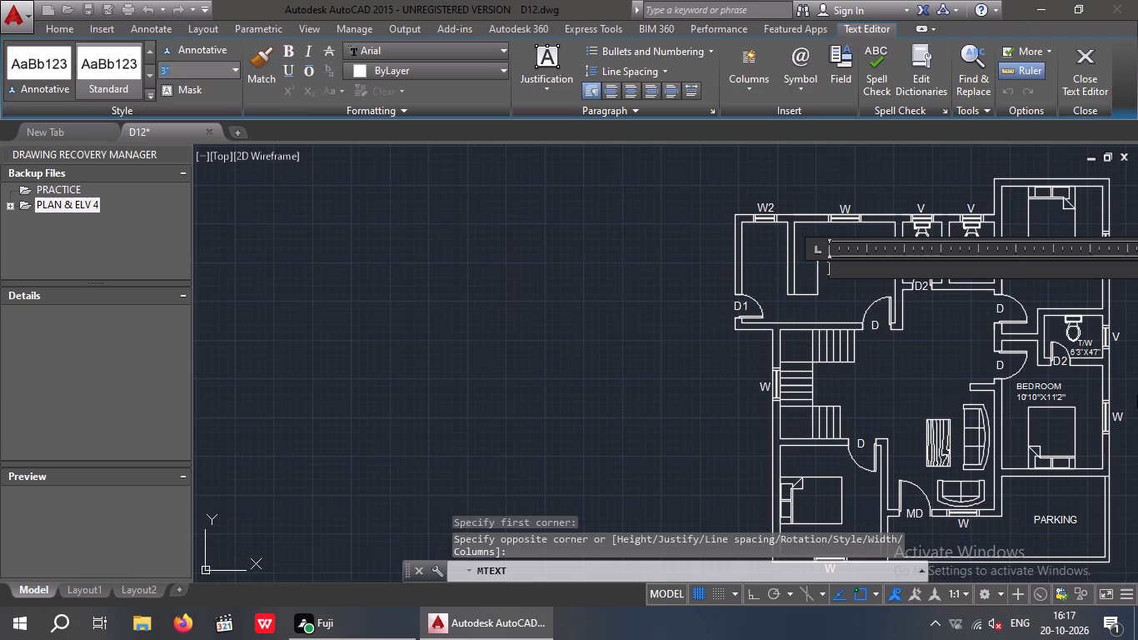
pyautogui.press('8')
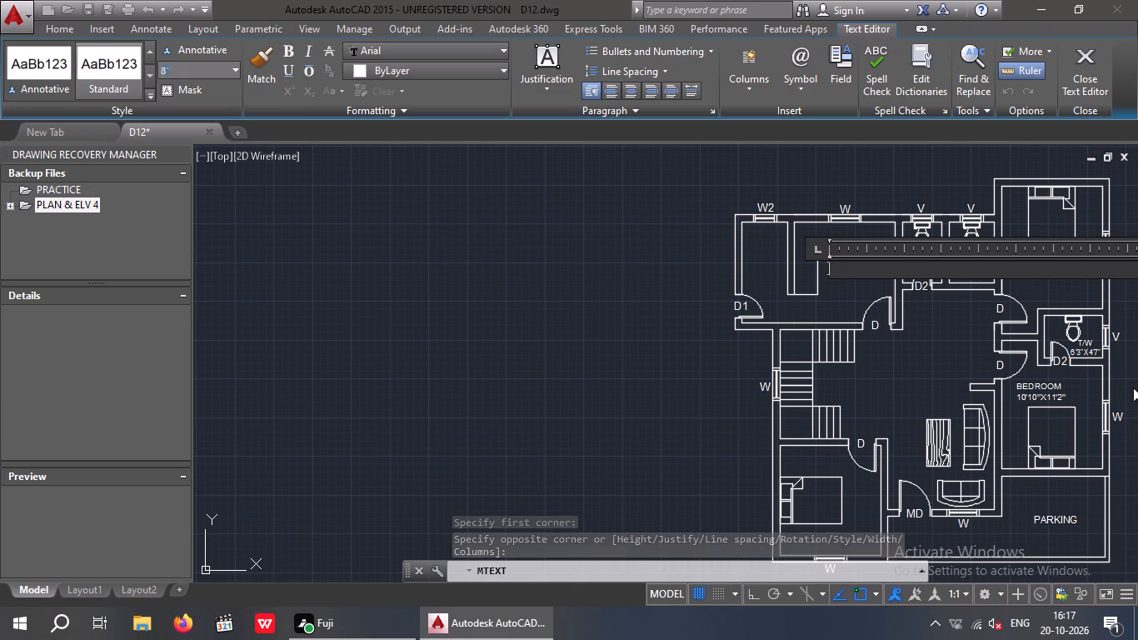
pyautogui.hotkey('shift', '"')
pyautogui.press('Return')
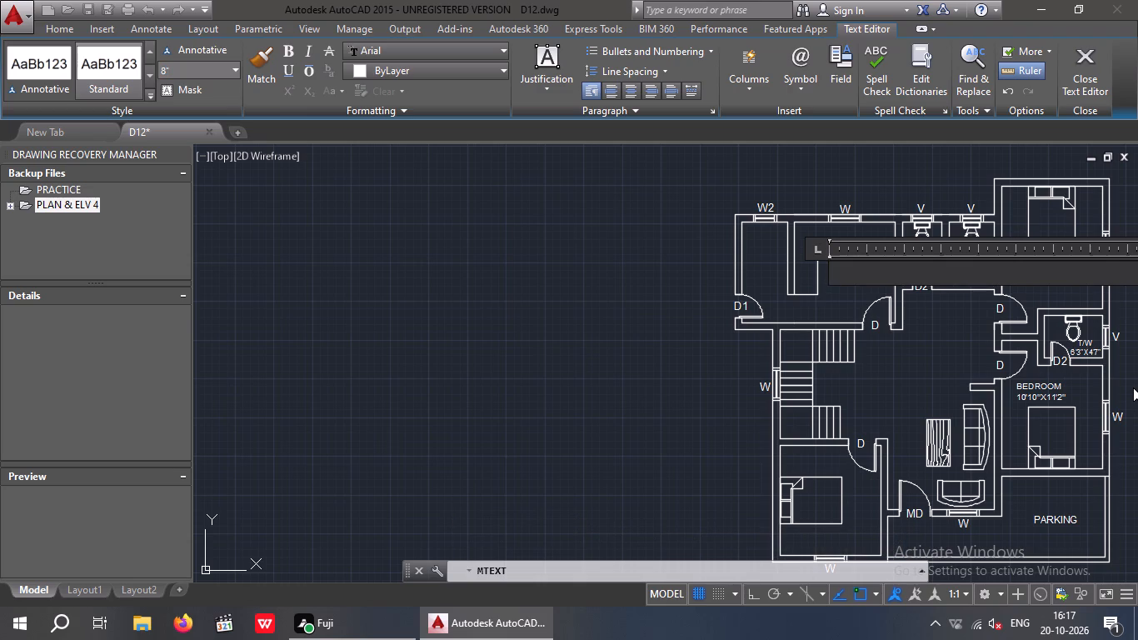
pyautogui.write('KITCHEN')
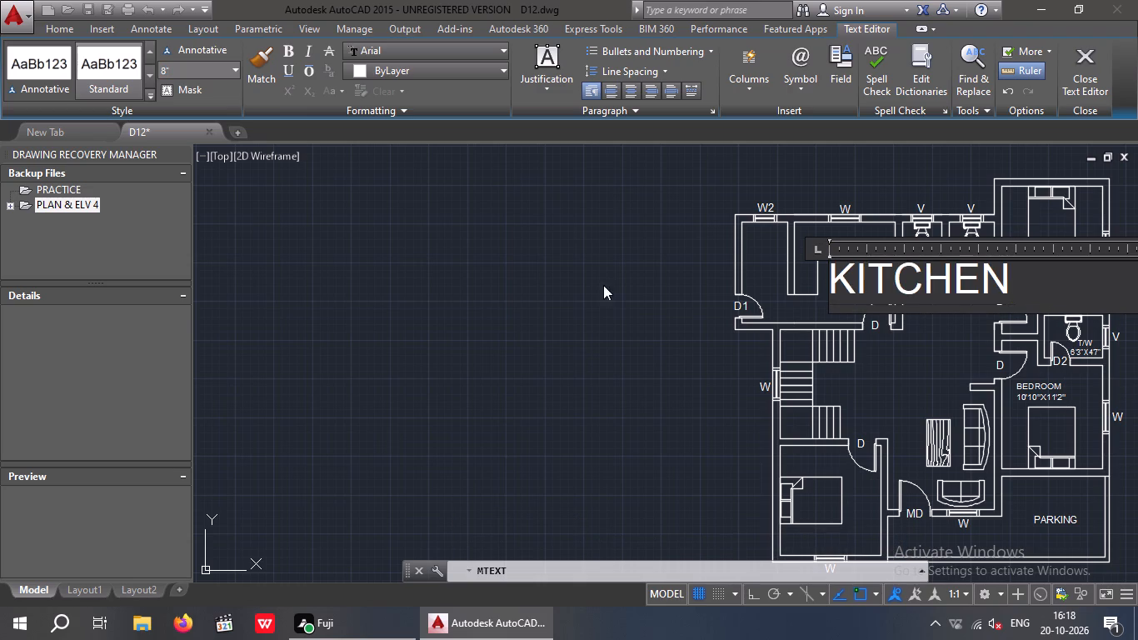
pyautogui.click(616, 243)
# Measure the kitchen's inside width along its north window wall using a linear dimension, without placing it.
pyautogui.click(604, 52)
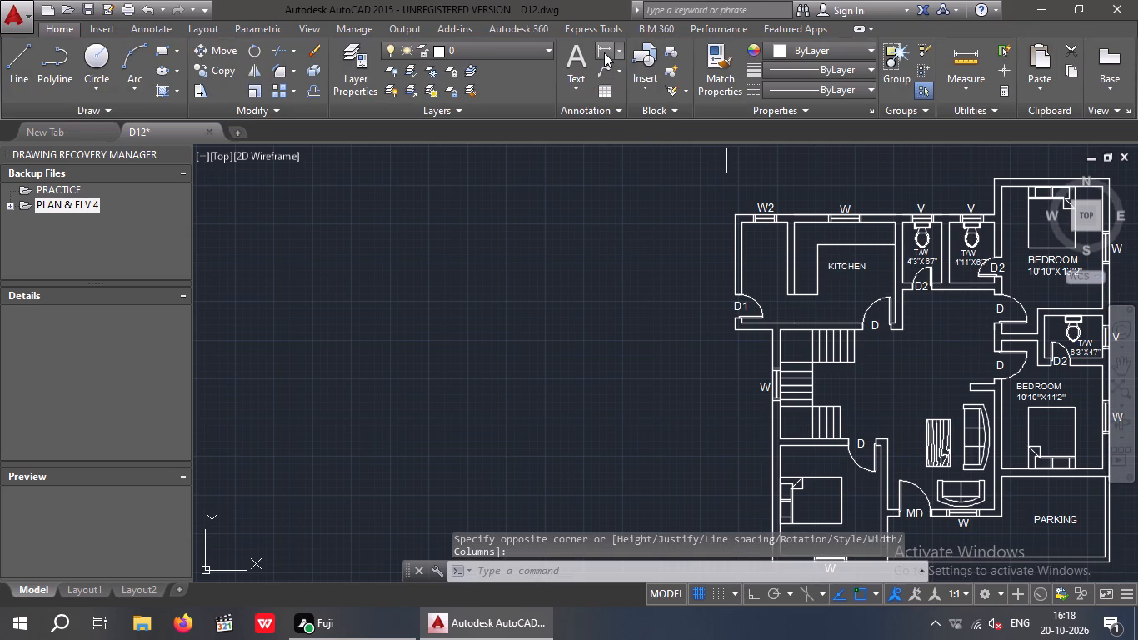
pyautogui.moveTo(842, 342); pyautogui.dragTo(497, 402, button='middle')
pyautogui.scroll(3, 453, 284)
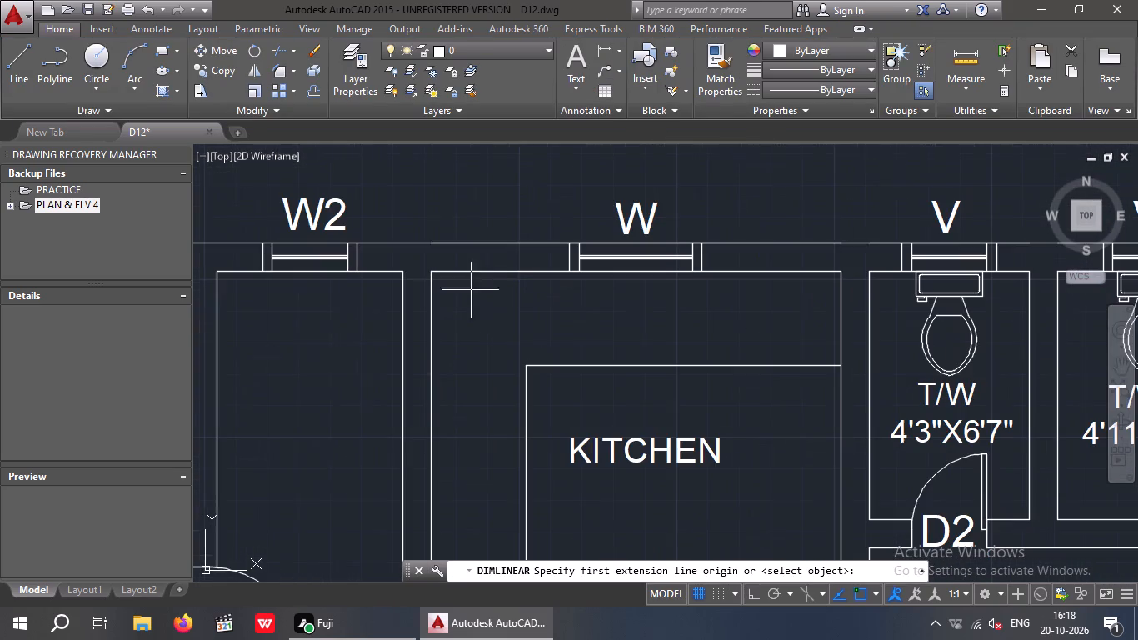
pyautogui.moveTo(433, 270); pyautogui.dragTo(437, 277)
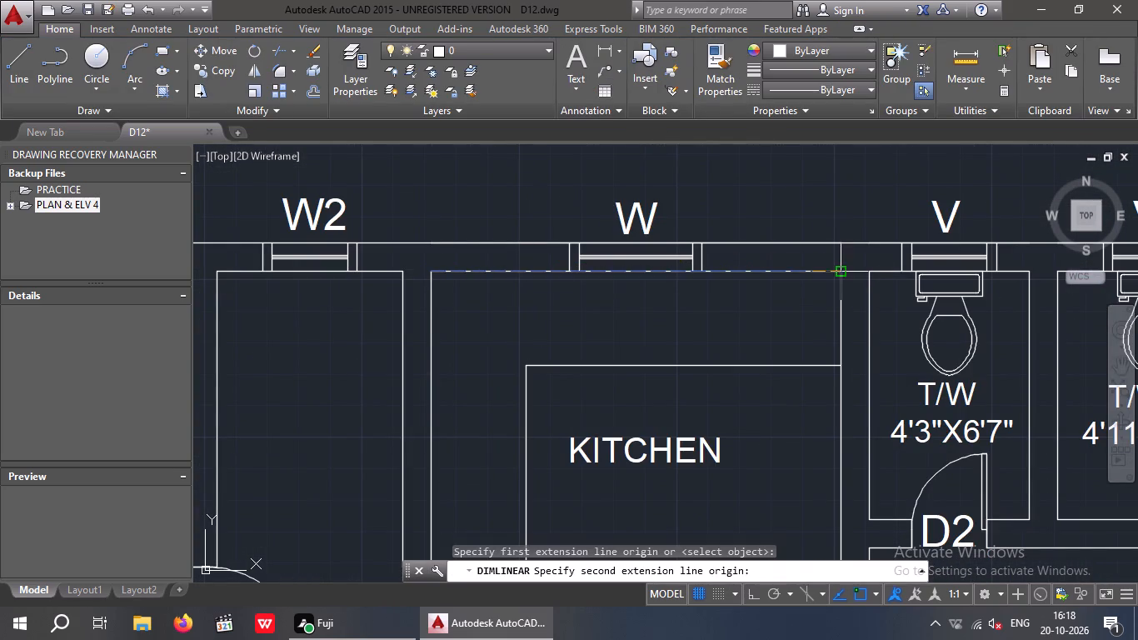
pyautogui.moveTo(841, 272); pyautogui.dragTo(842, 279)
pyautogui.scroll(2, 826, 326)
pyautogui.scroll(-4, 826, 321)
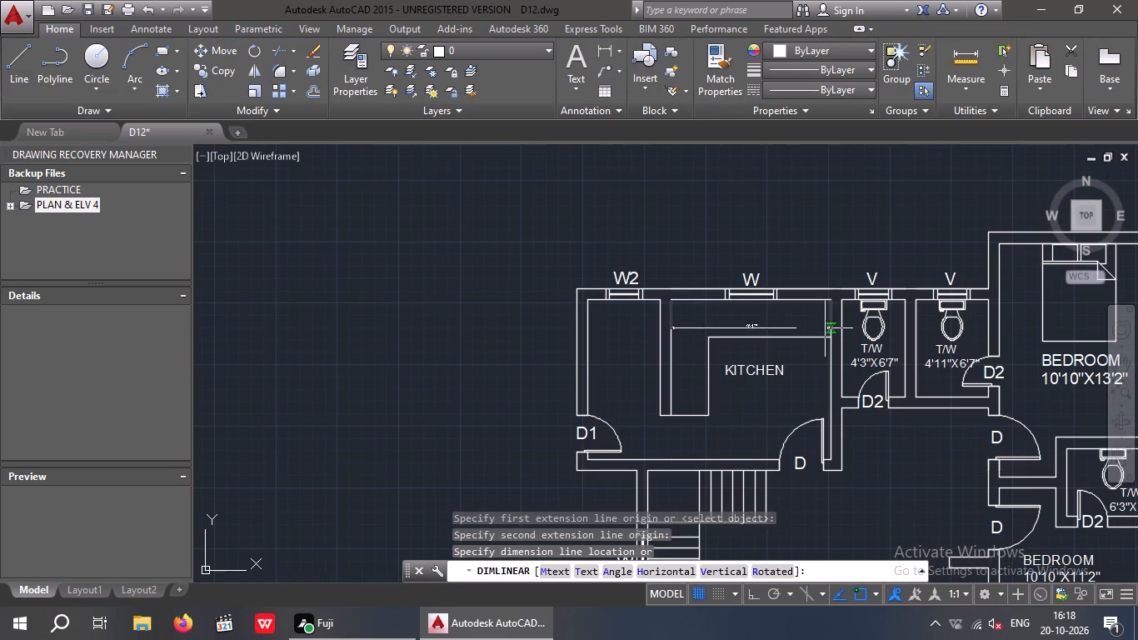
pyautogui.press('space')
# Measure the kitchen's inside depth from the north wall to the south wall using a linear dimension, without placing it.
pyautogui.press('space')
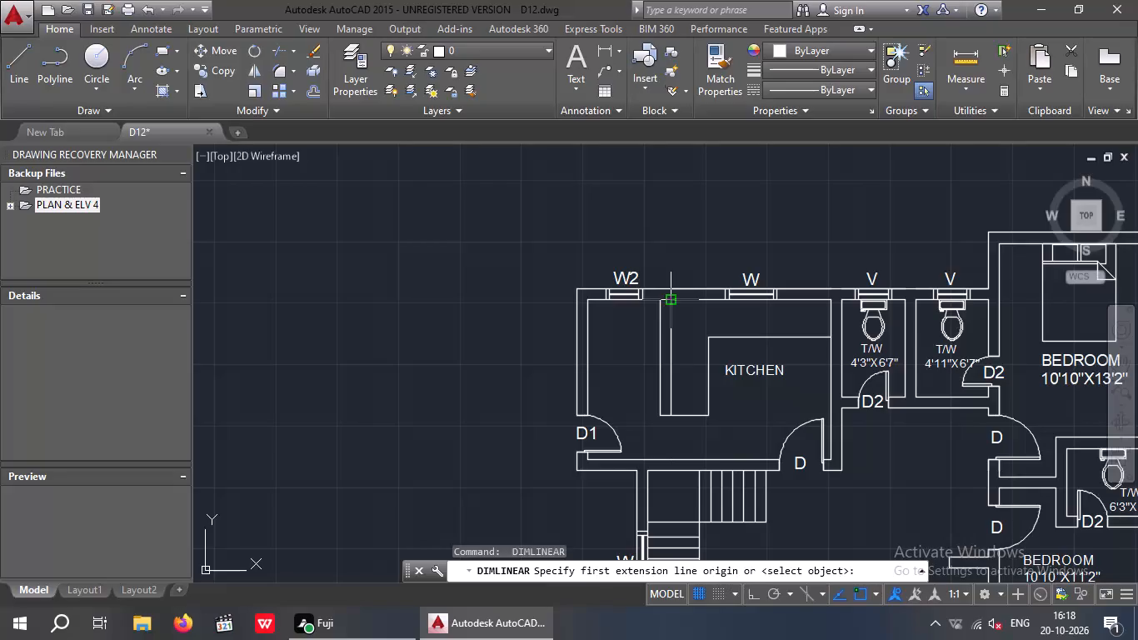
pyautogui.moveTo(671, 302); pyautogui.dragTo(676, 321)
pyautogui.click(671, 458)
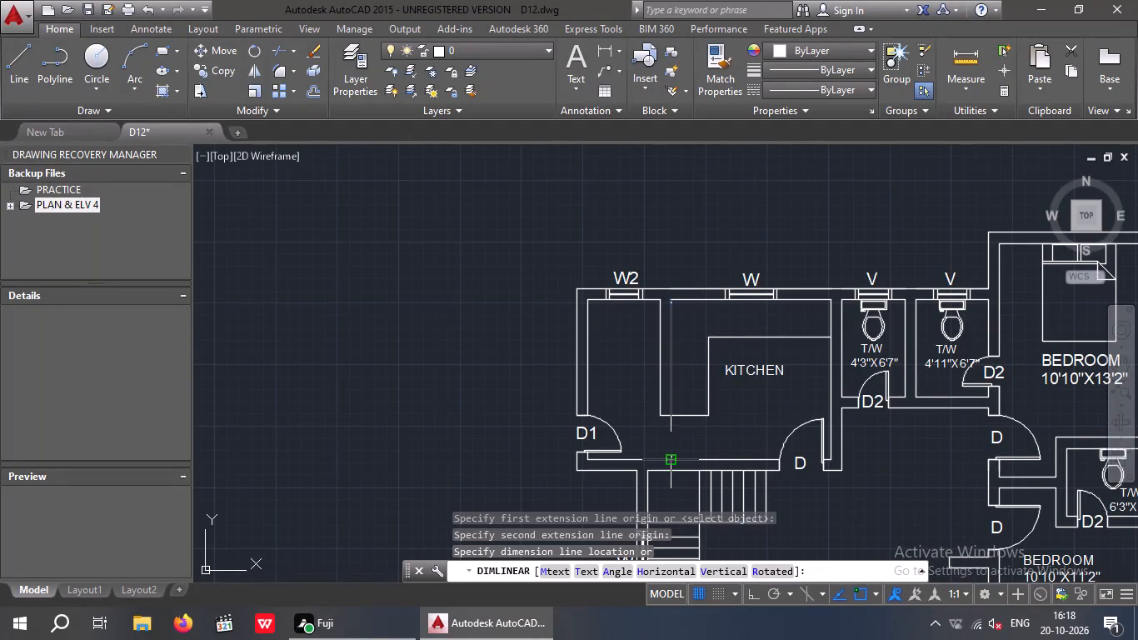
pyautogui.scroll(2, 689, 446)
pyautogui.scroll(-1, 687, 438)
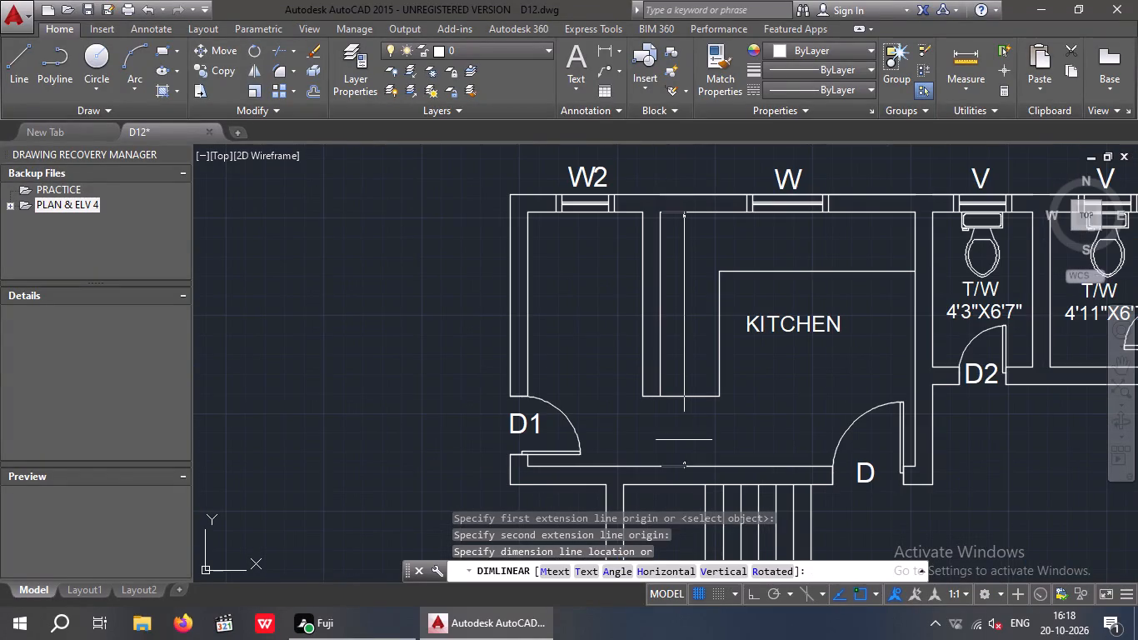
pyautogui.press('Escape')
pyautogui.press('Escape')
# Add the dimension line 10'10"X10'10" below KITCHEN in the kitchen label and indent the name so it sits centred above it.
pyautogui.doubleClick(795, 323)
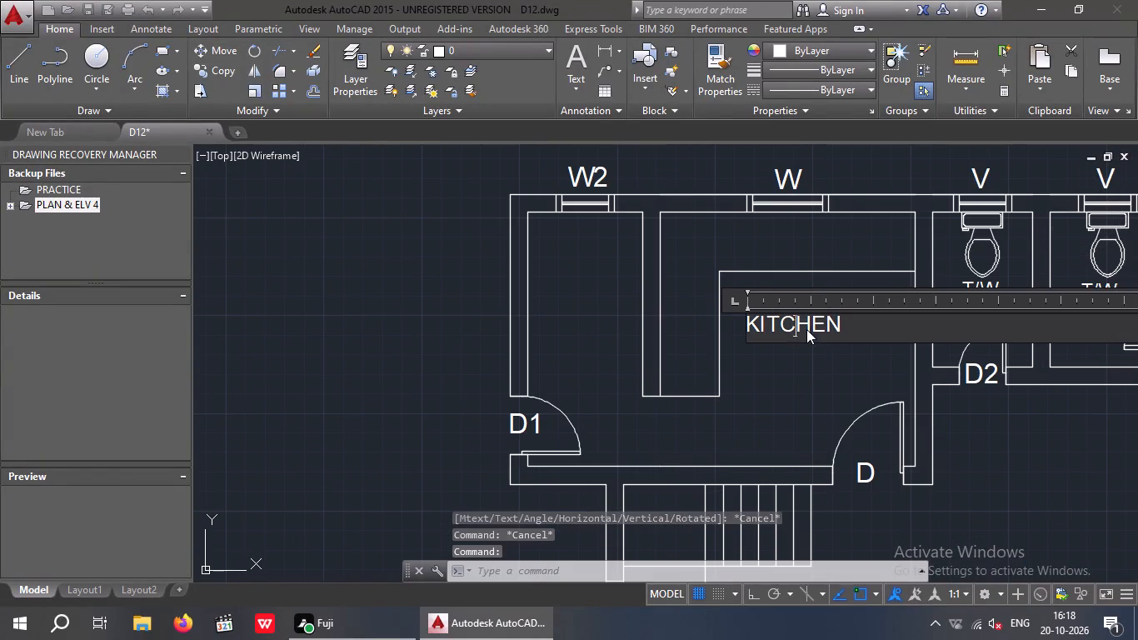
pyautogui.click(848, 327)
pyautogui.press('Return')
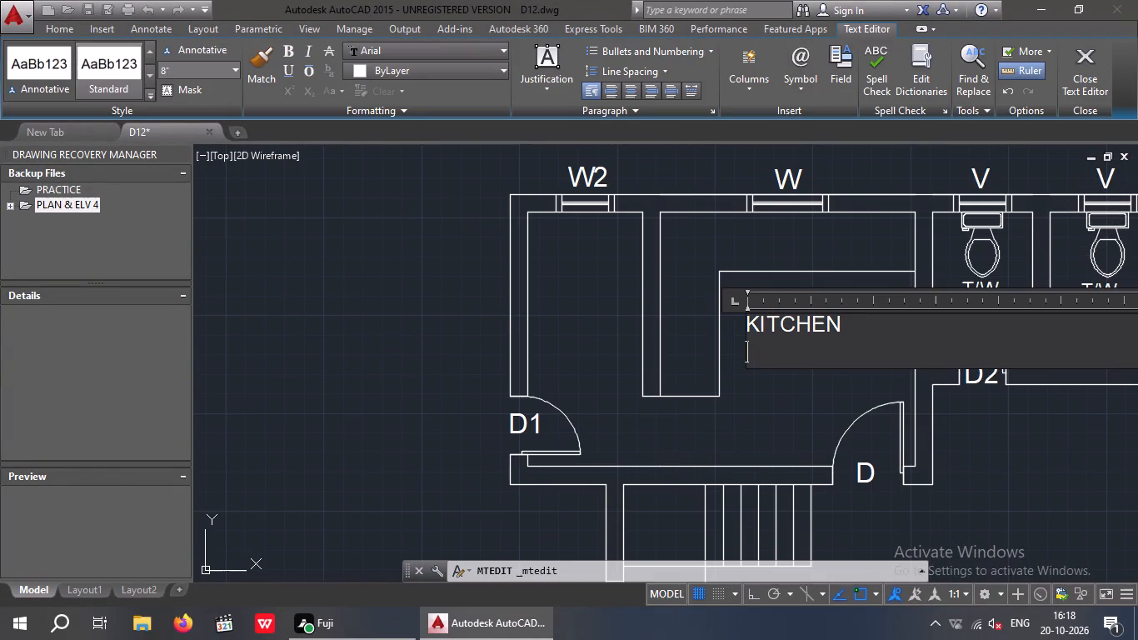
pyautogui.write('10')
pyautogui.write('\'10"')
pyautogui.press('x')
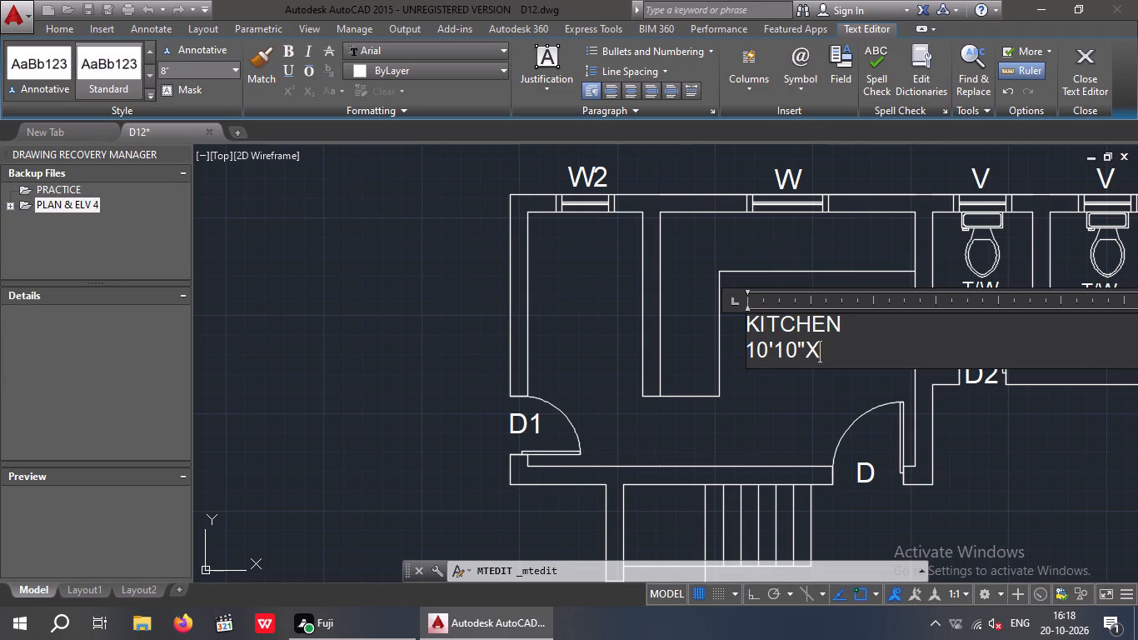
pyautogui.write("10'")
pyautogui.write('10"')
pyautogui.click(747, 329)
pyautogui.press('space')
pyautogui.press('space')
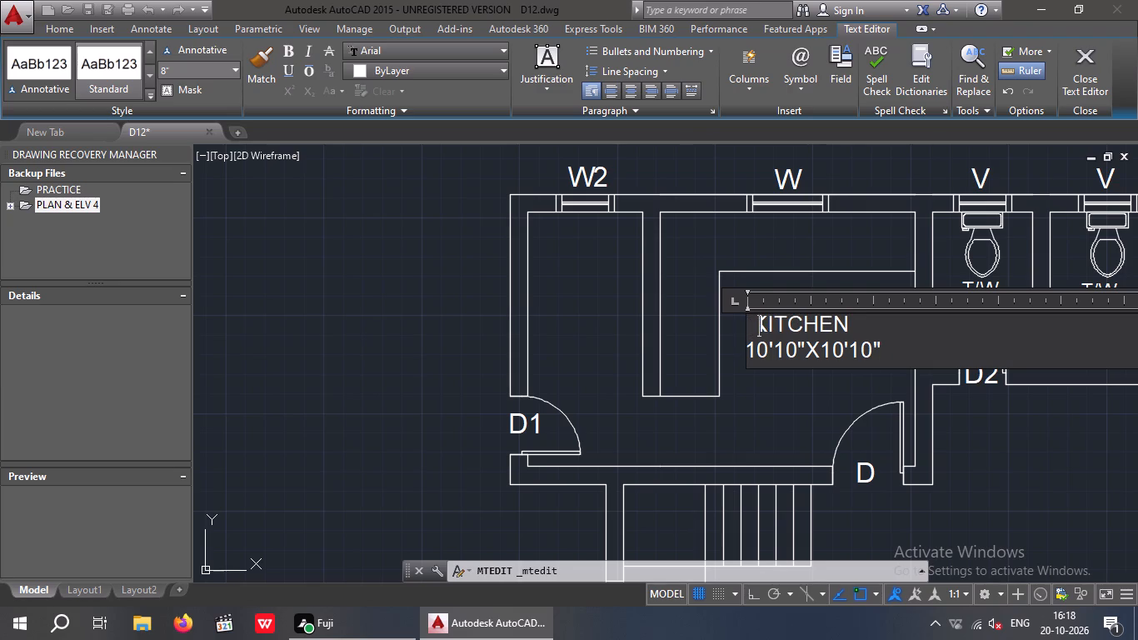
pyautogui.click(737, 247)
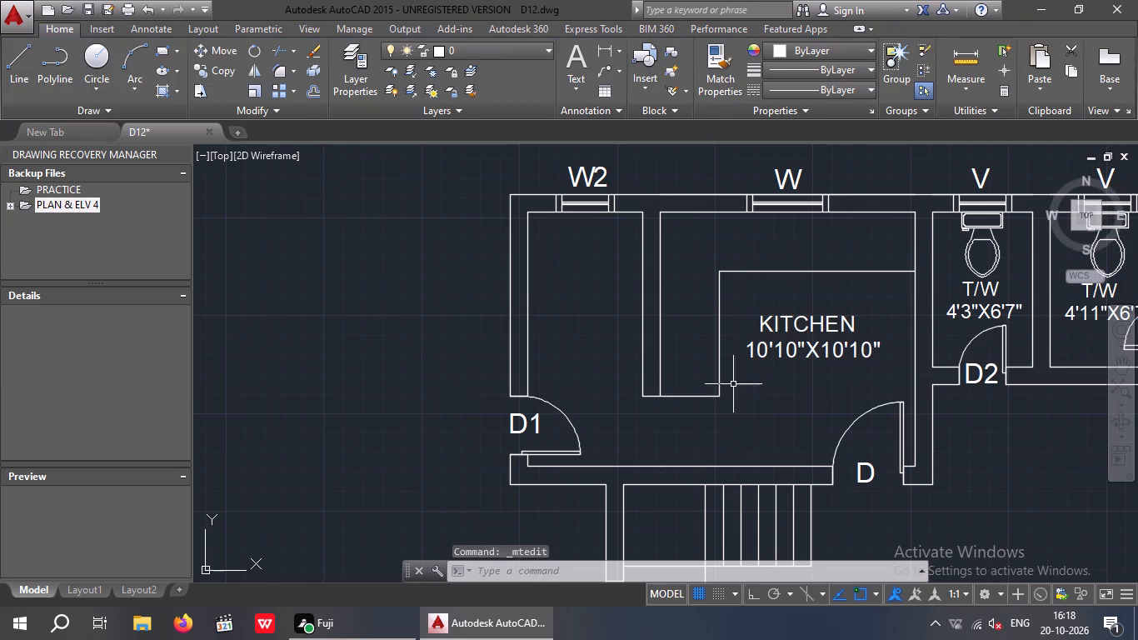
# Measure the inside width of the narrow room west of the kitchen along its north wall using a linear dimension, without placing it.
pyautogui.scroll(-2, 725, 377)
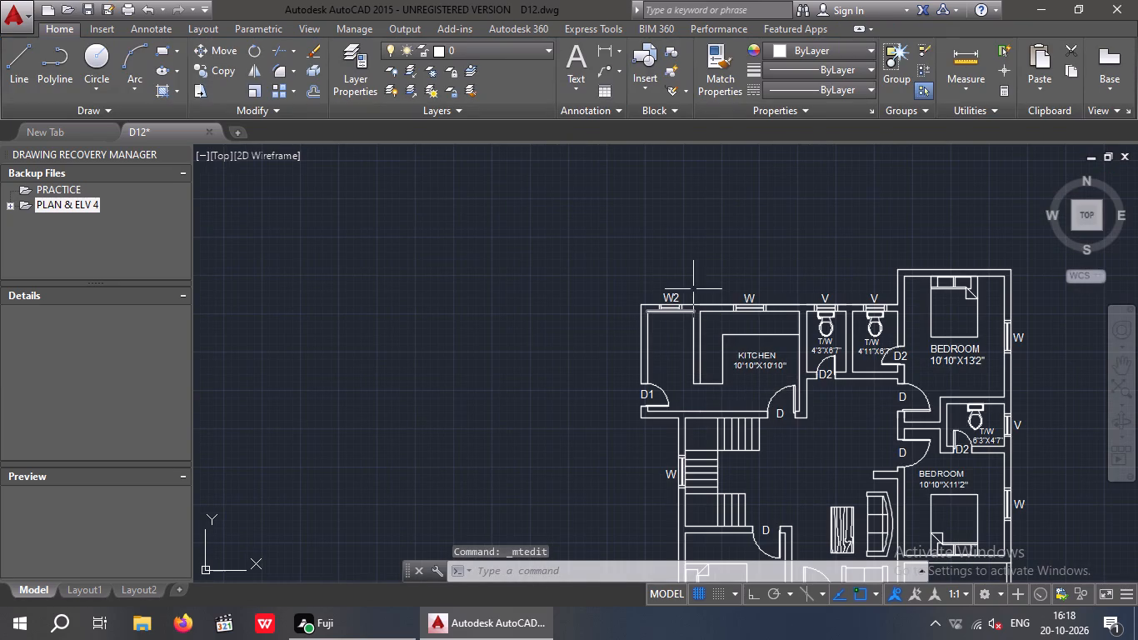
pyautogui.click(600, 50)
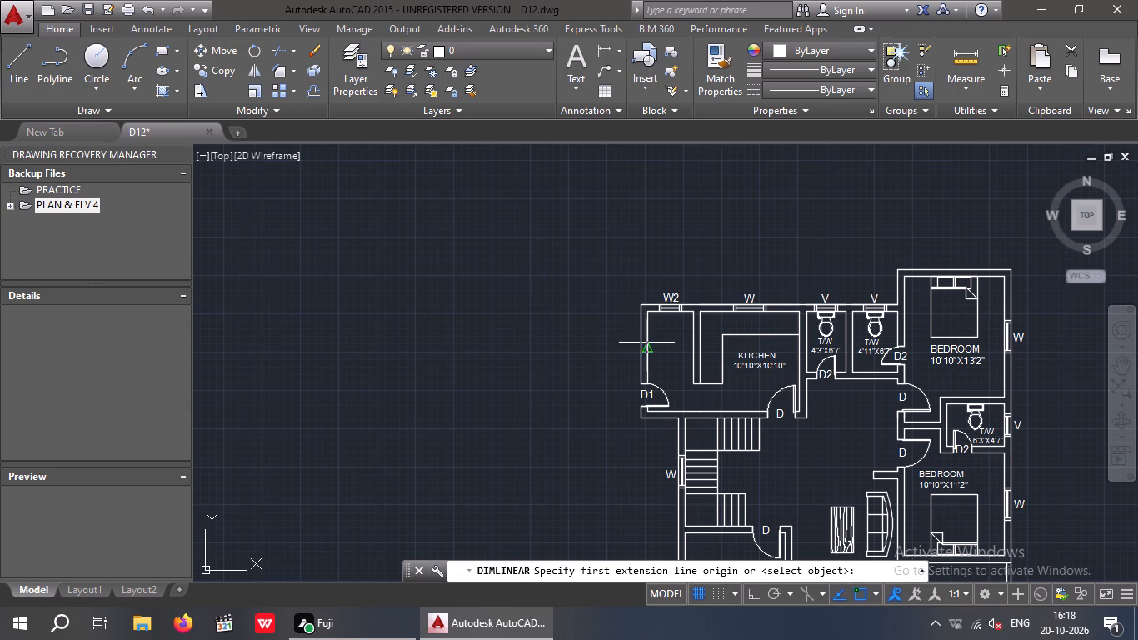
pyautogui.scroll(2, 641, 299)
pyautogui.click(656, 332)
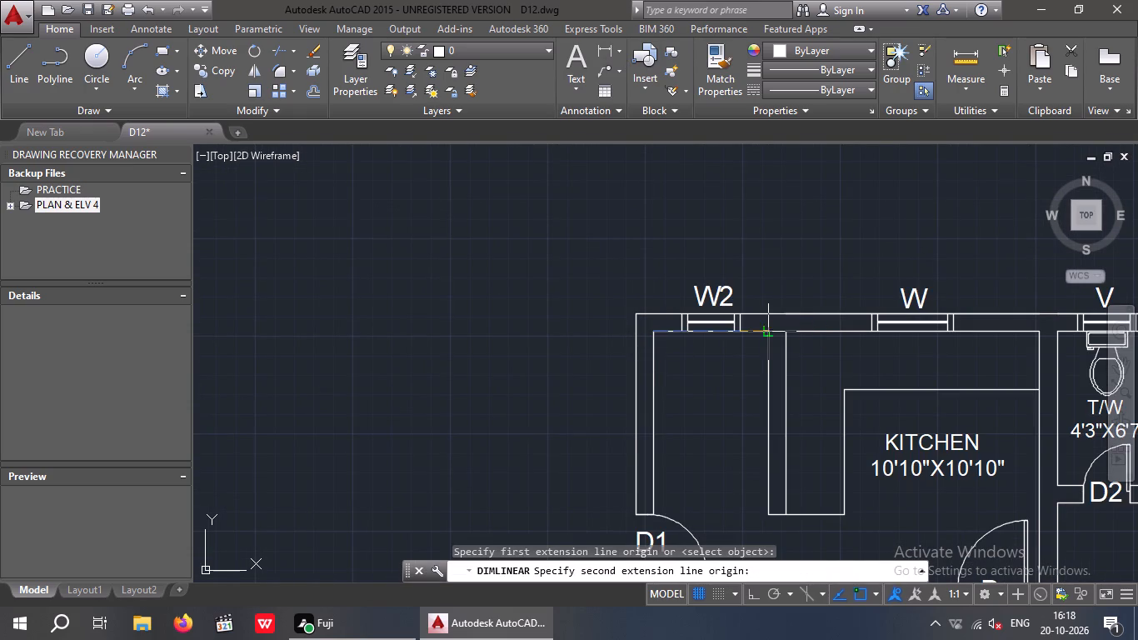
pyautogui.click(771, 328)
pyautogui.scroll(2, 758, 370)
pyautogui.press('space')
pyautogui.scroll(-4, 712, 272)
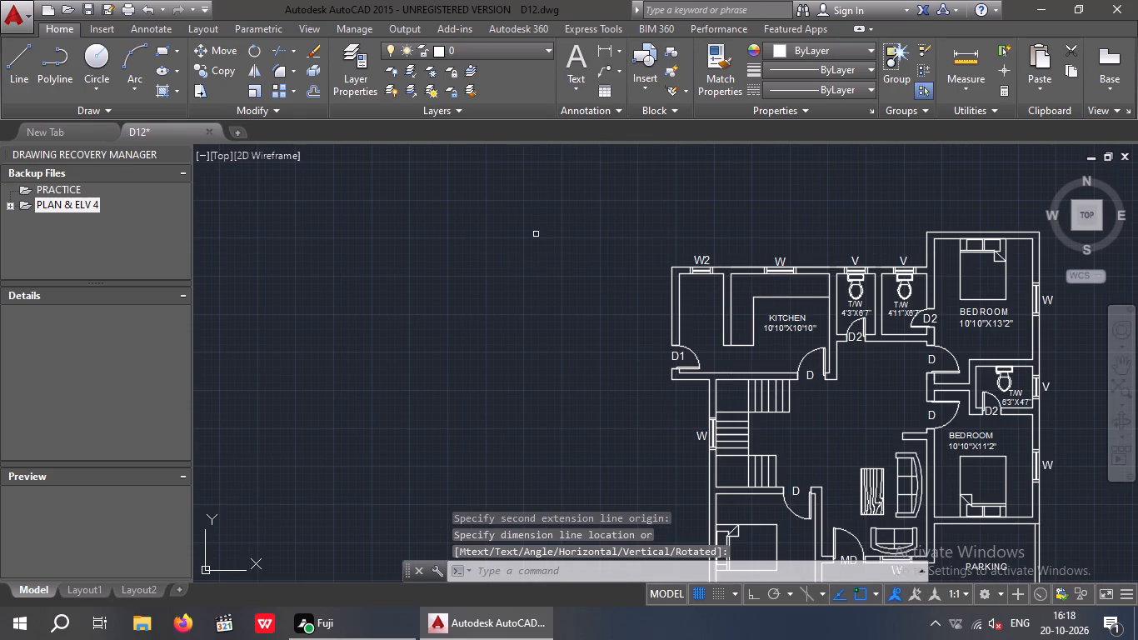
# Add multiline text with a height of 8" in the narrow room west of the kitchen, reading WA with 4'11"X10'10" below.
pyautogui.click(572, 57)
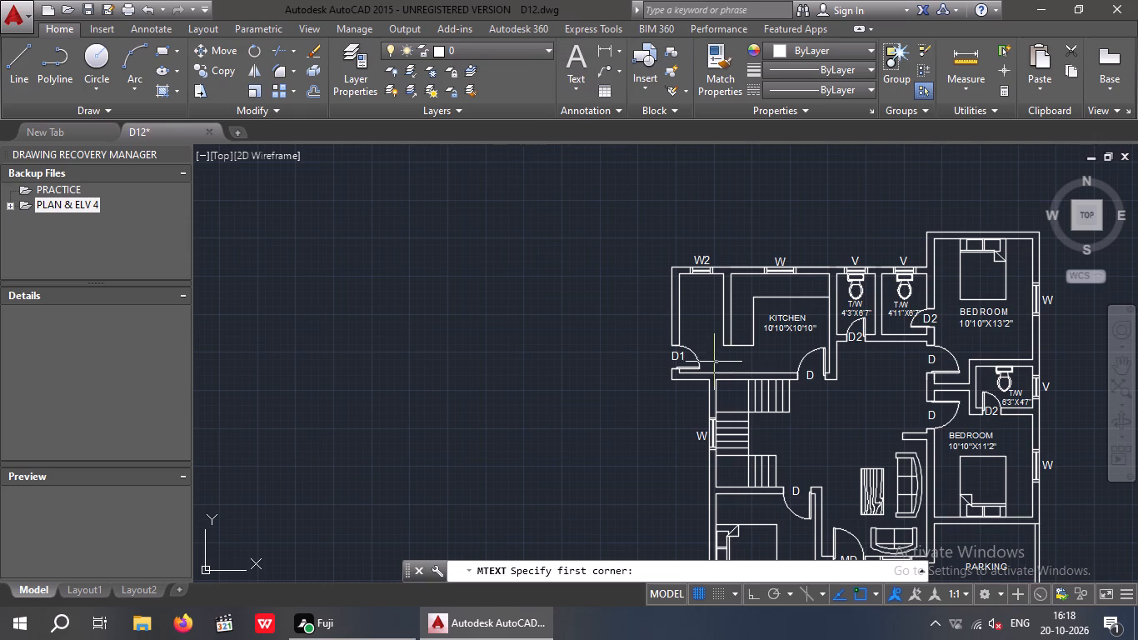
pyautogui.scroll(2, 698, 305)
pyautogui.moveTo(676, 289); pyautogui.dragTo(669, 322)
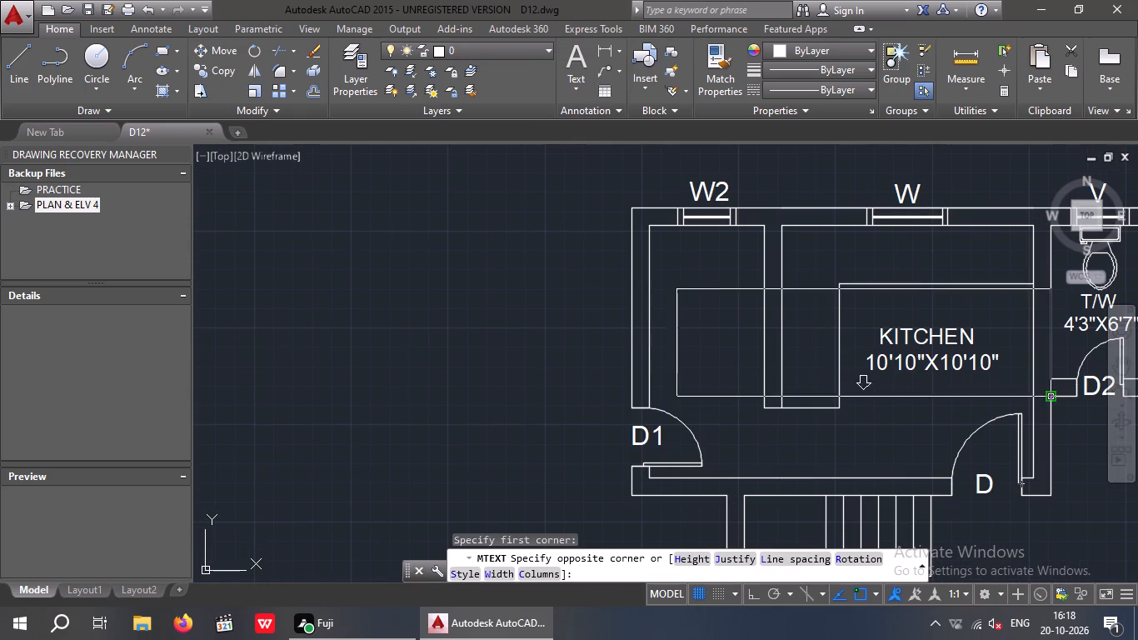
pyautogui.click(1047, 393)
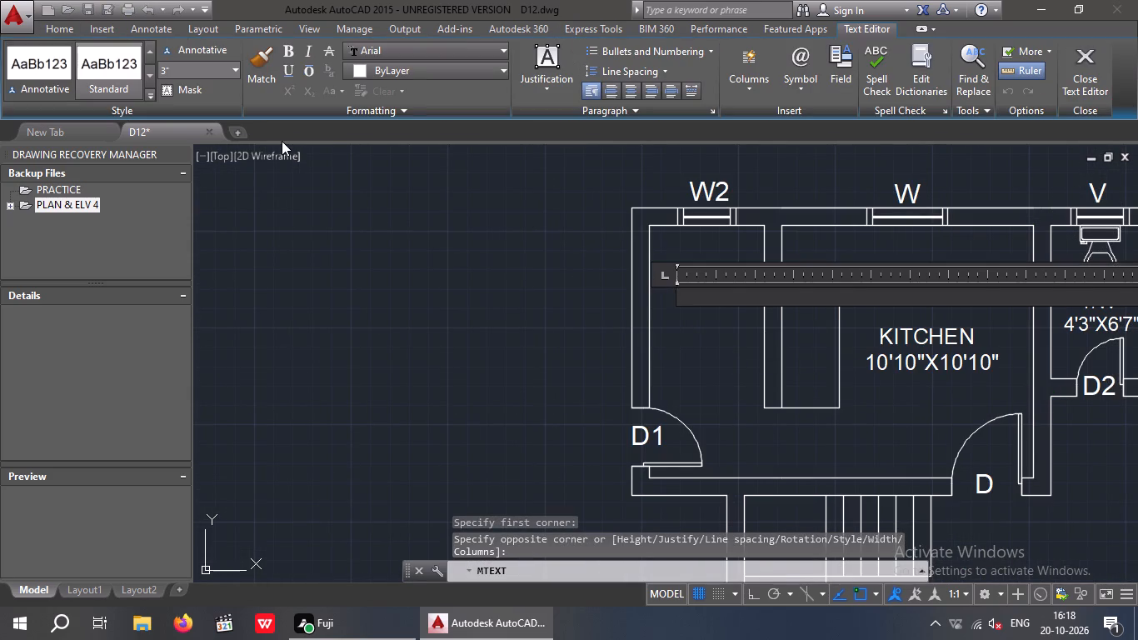
pyautogui.click(177, 70)
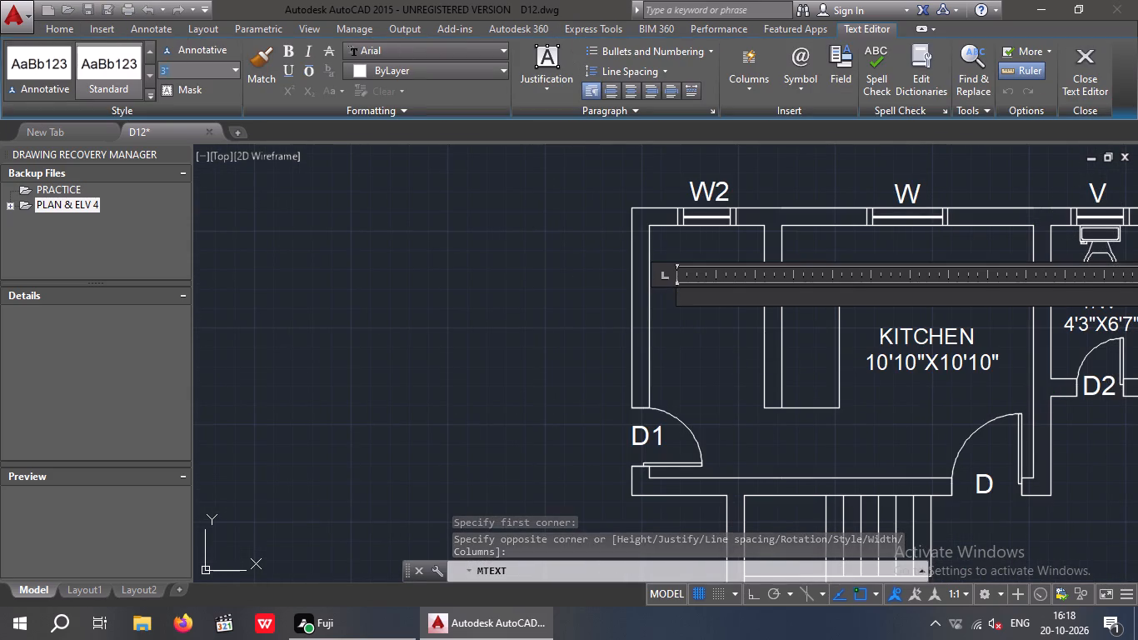
pyautogui.write('8"')
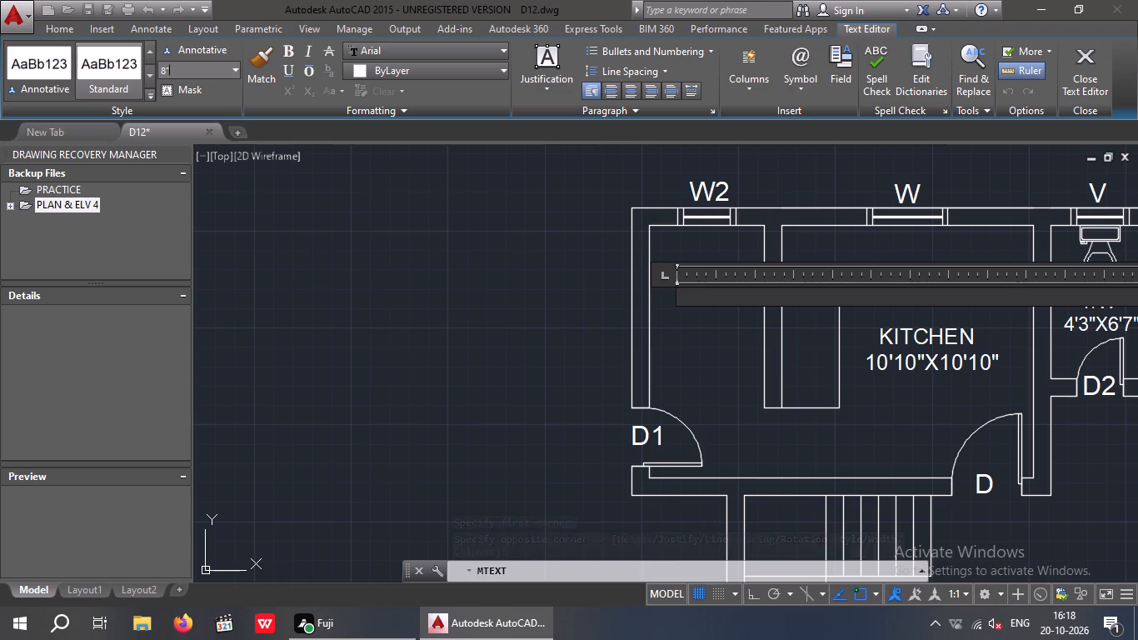
pyautogui.press('Return')
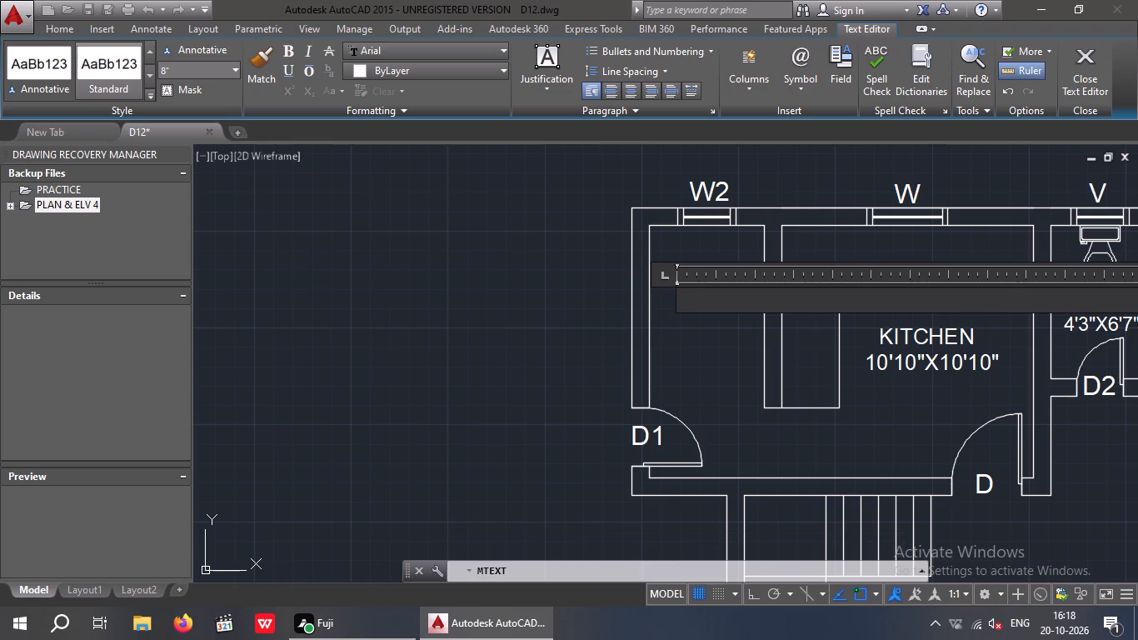
pyautogui.press('w')
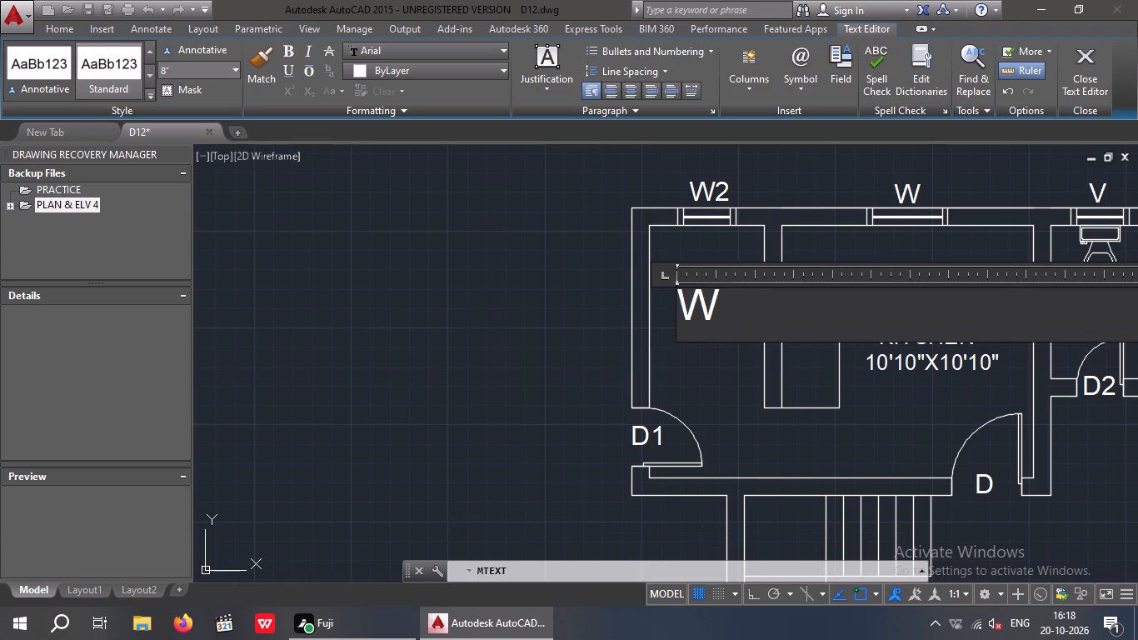
pyautogui.press('a')
pyautogui.press('Return')
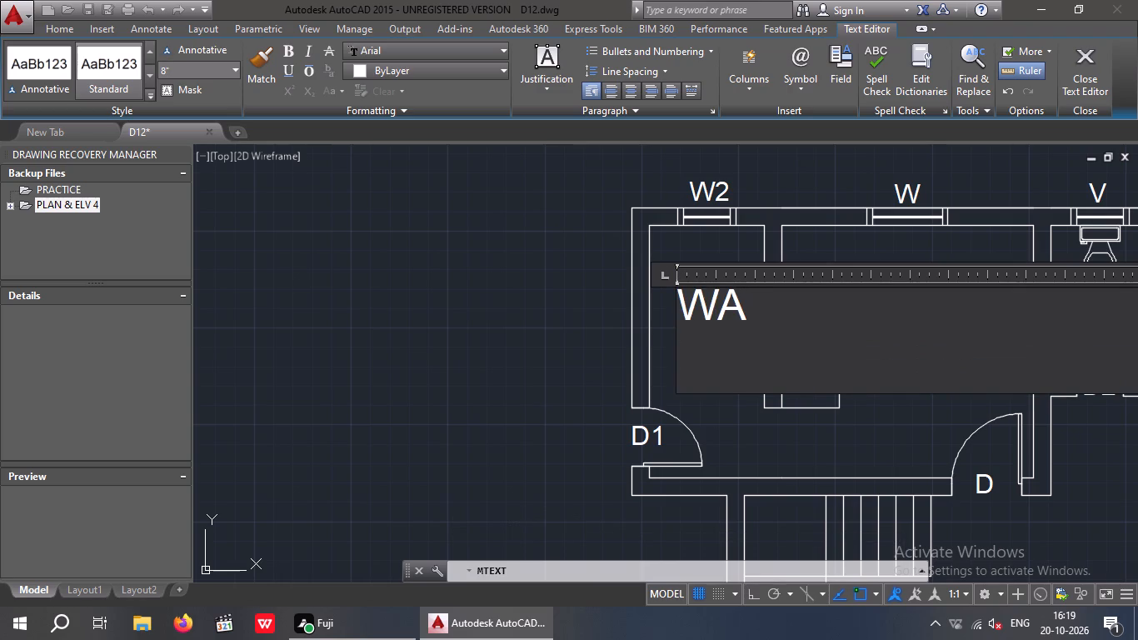
pyautogui.press('4')
pyautogui.press("'")
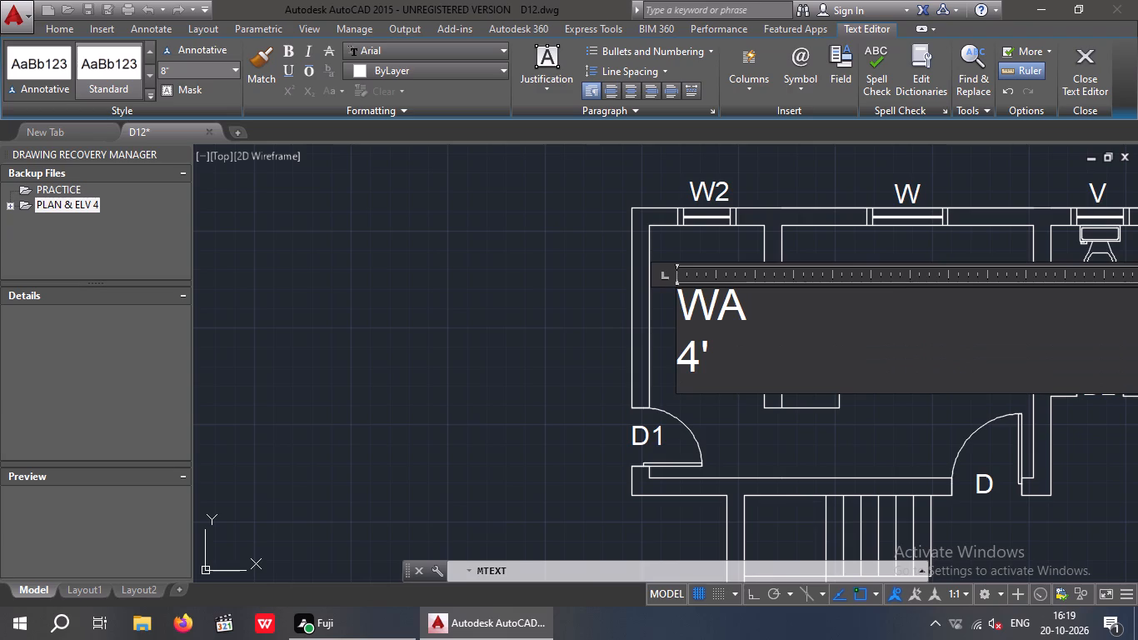
pyautogui.write('11"')
pyautogui.press('x')
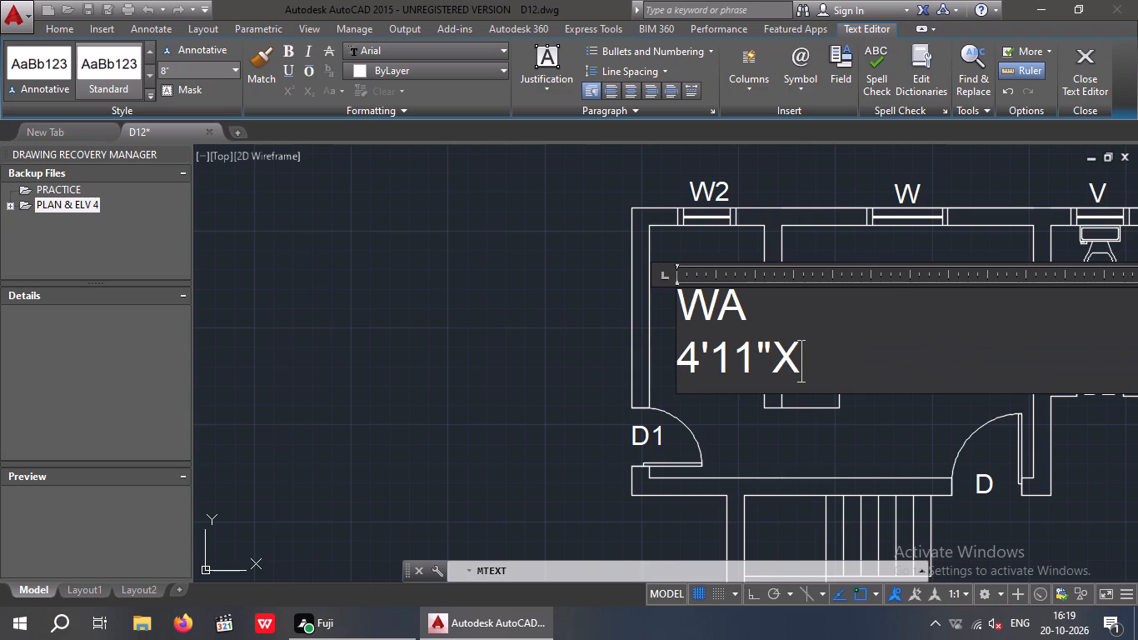
pyautogui.write('10\'10"')
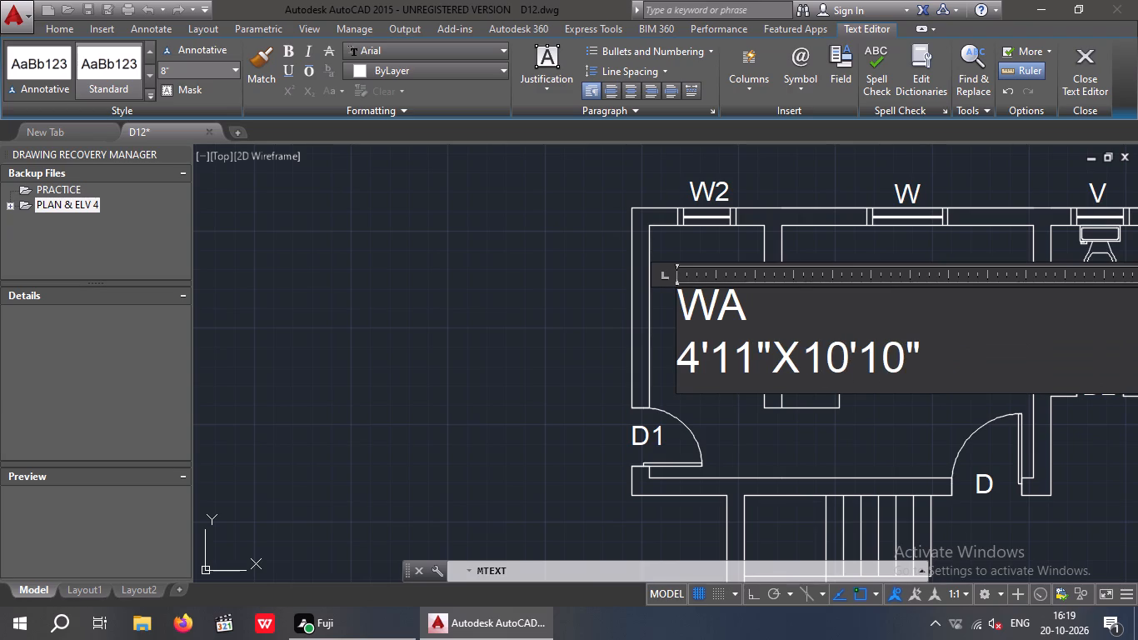
# Indent WA with leading spaces so it sits centred above its dimension line, and finish the text.
pyautogui.click(681, 308)
pyautogui.press('space')
pyautogui.press('space')
pyautogui.press('space')
pyautogui.press('space')
pyautogui.press('space')
pyautogui.press('space')
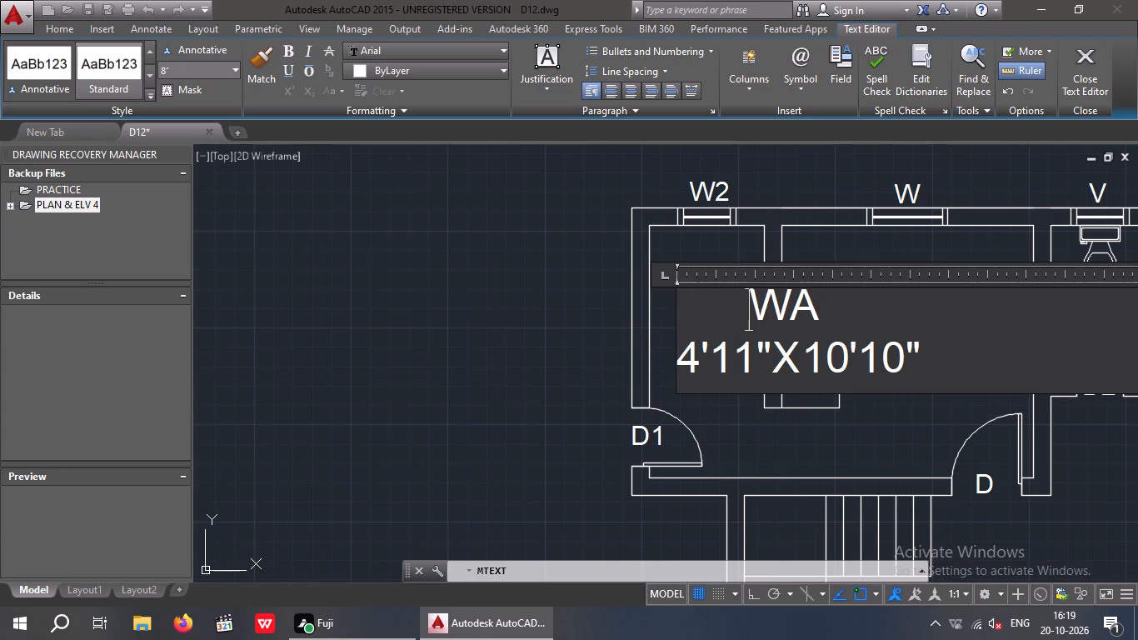
pyautogui.press('space')
pyautogui.click(672, 245)
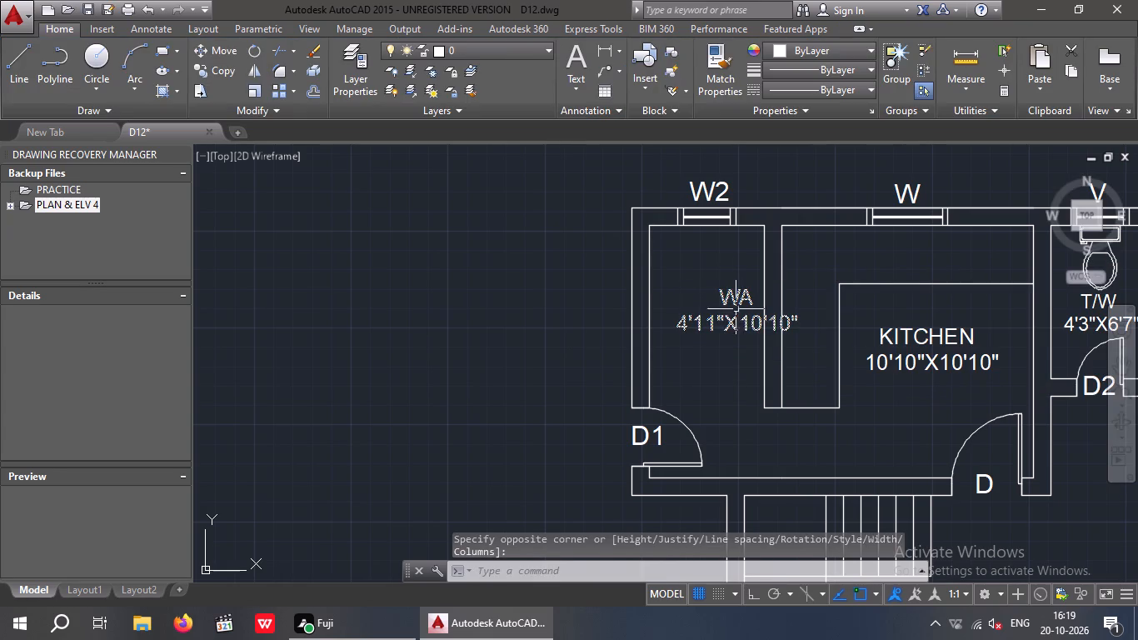
# Move the WA label out of the narrow room into the empty space west of the plan.
pyautogui.click(744, 332)
pyautogui.click(722, 310)
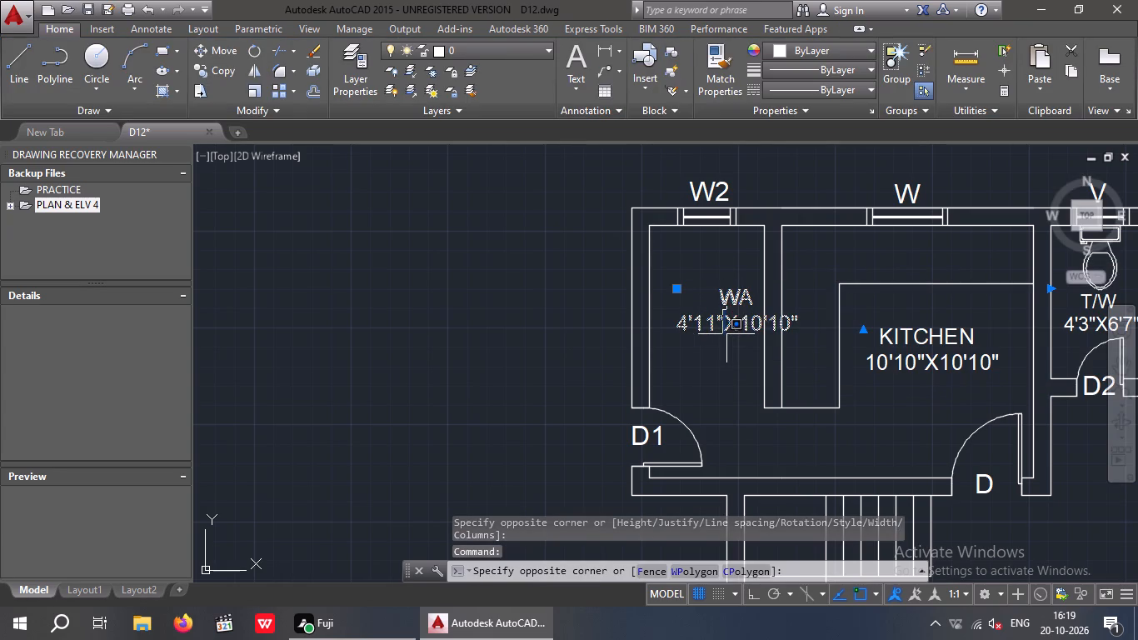
pyautogui.press('Escape')
pyautogui.click(726, 346)
pyautogui.press('Escape')
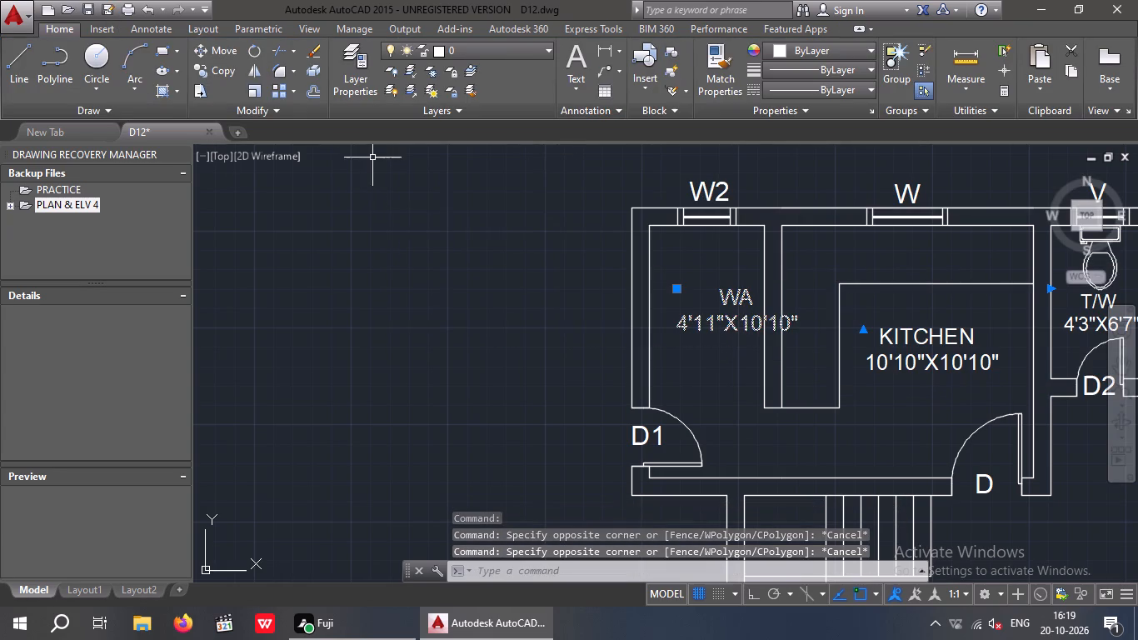
pyautogui.click(222, 50)
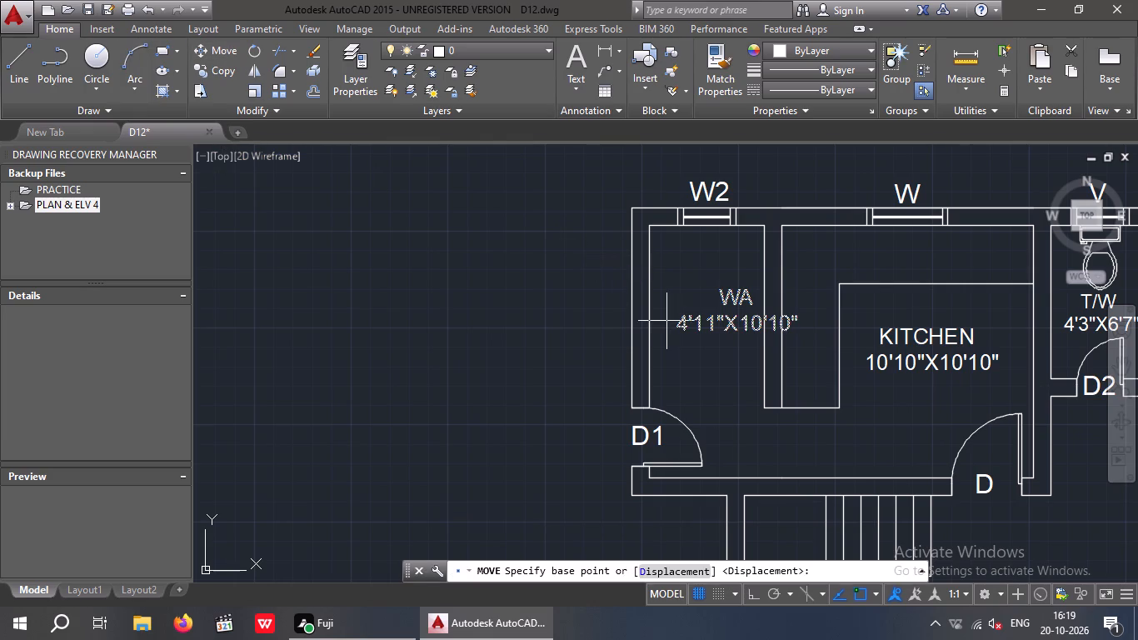
pyautogui.click(673, 329)
pyautogui.click(407, 319)
pyautogui.press('Escape')
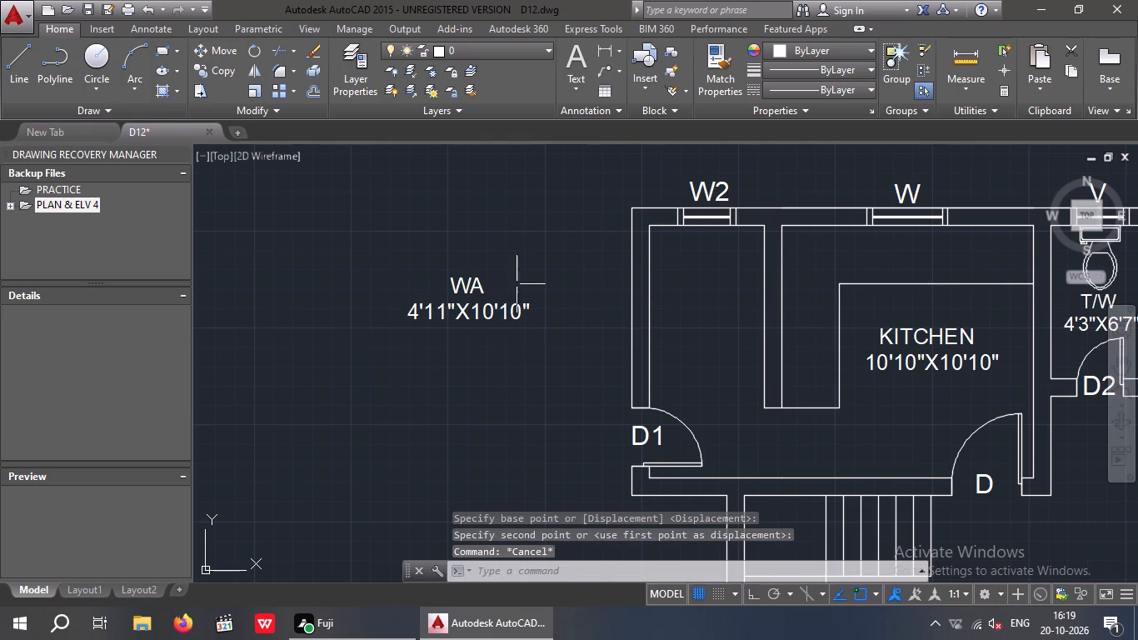
# Rotate the WA label 90° with Ortho on so that it reads vertically.
pyautogui.moveTo(520, 280); pyautogui.dragTo(484, 335)
pyautogui.click(457, 349)
pyautogui.click(754, 602)
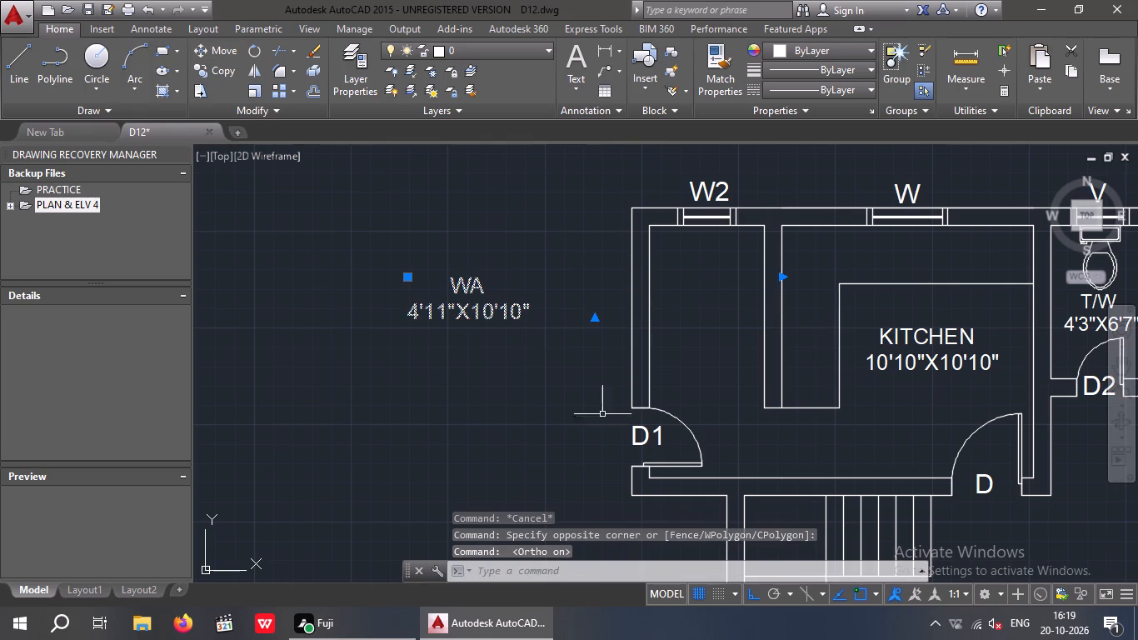
pyautogui.click(257, 52)
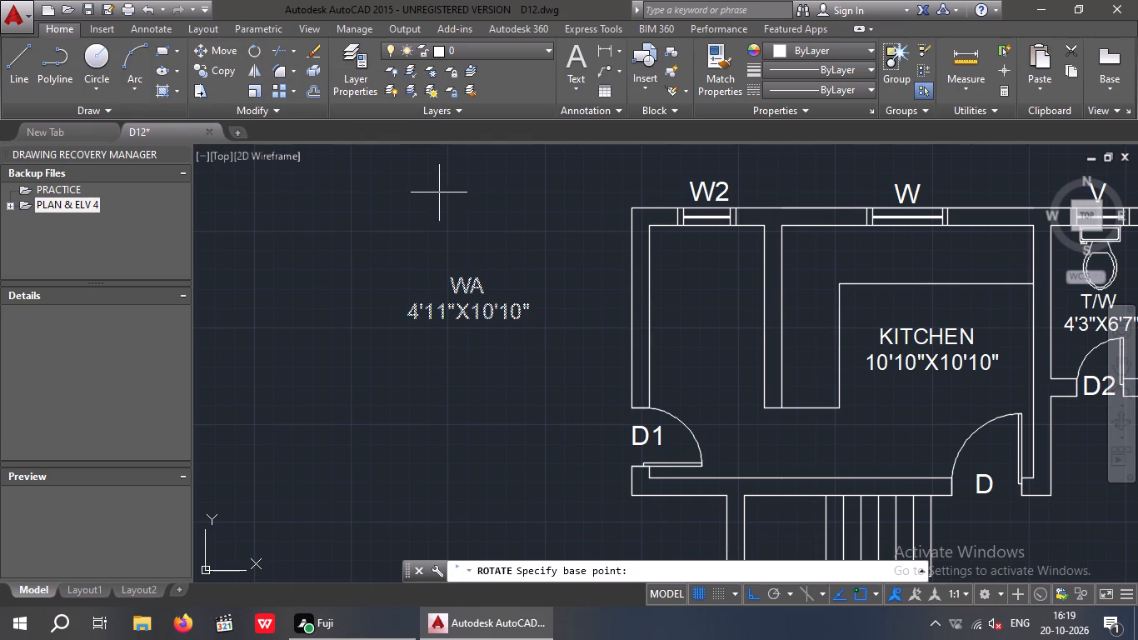
pyautogui.moveTo(534, 324); pyautogui.dragTo(536, 315)
pyautogui.click(482, 200)
pyautogui.press('Escape')
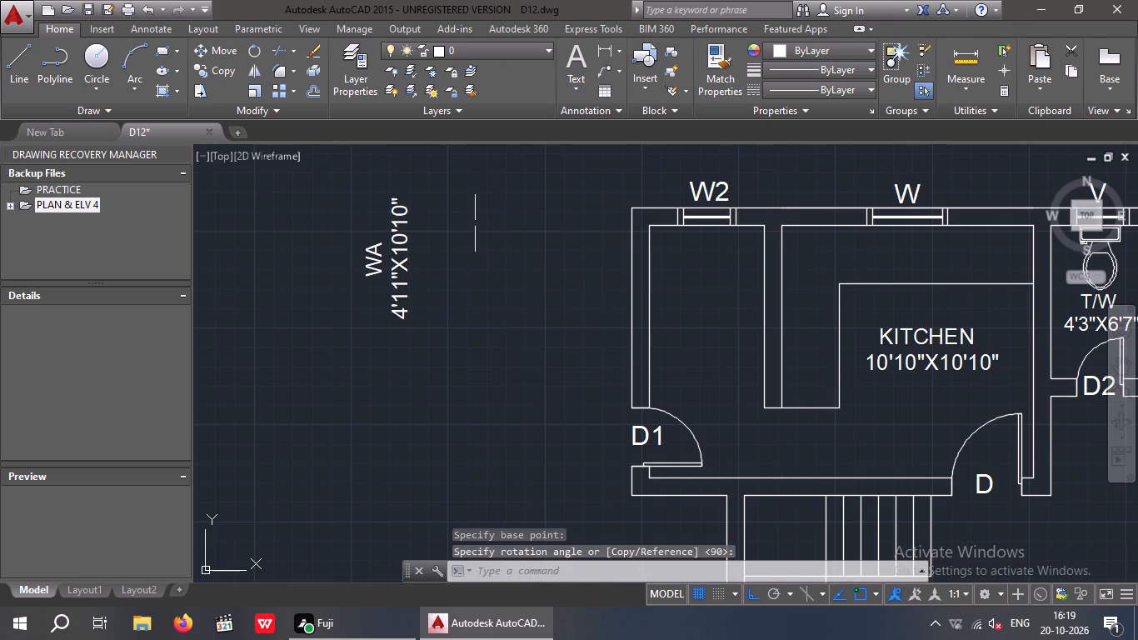
# Move the vertical WA label back into the narrow room west of the kitchen, with Ortho off, fitting it between the walls.
pyautogui.moveTo(479, 212); pyautogui.dragTo(402, 267)
pyautogui.click(347, 288)
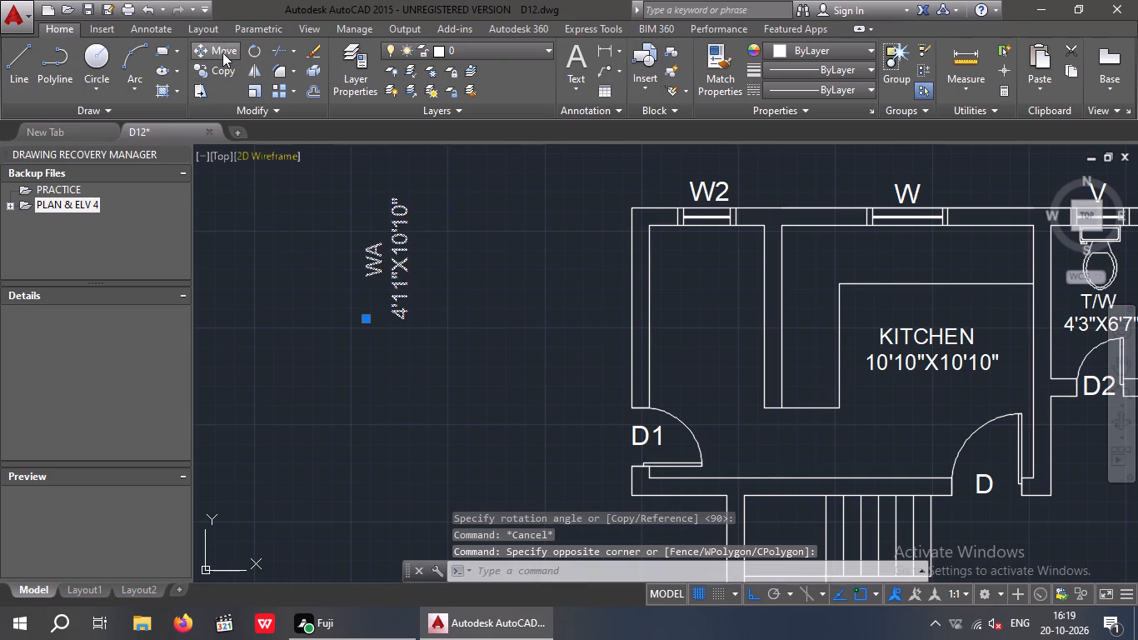
pyautogui.click(223, 47)
pyautogui.click(409, 318)
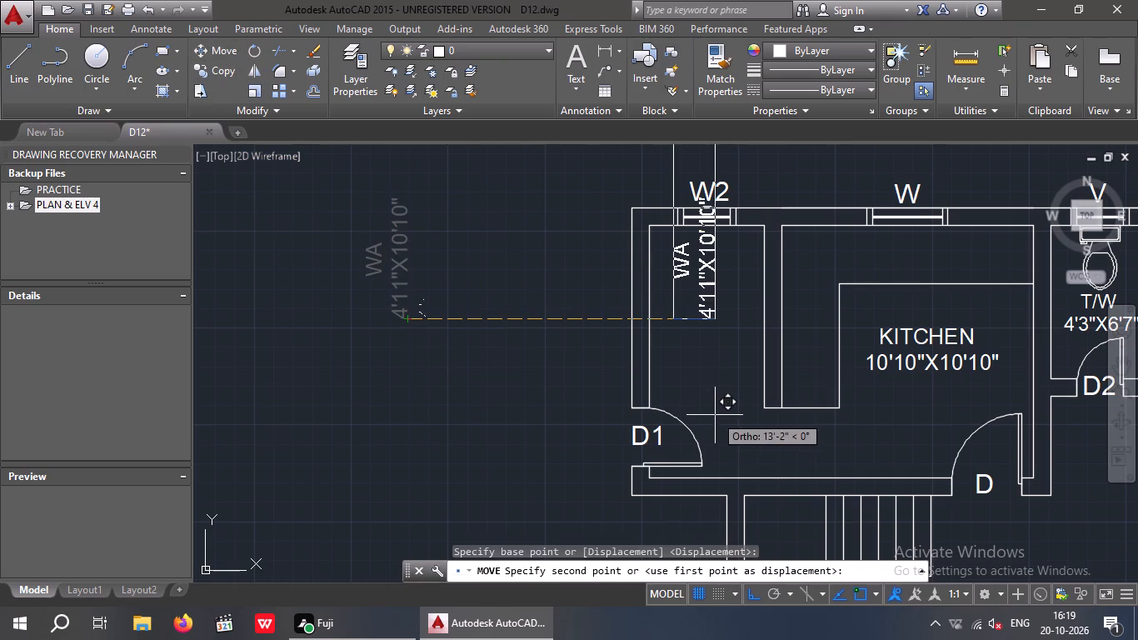
pyautogui.click(744, 592)
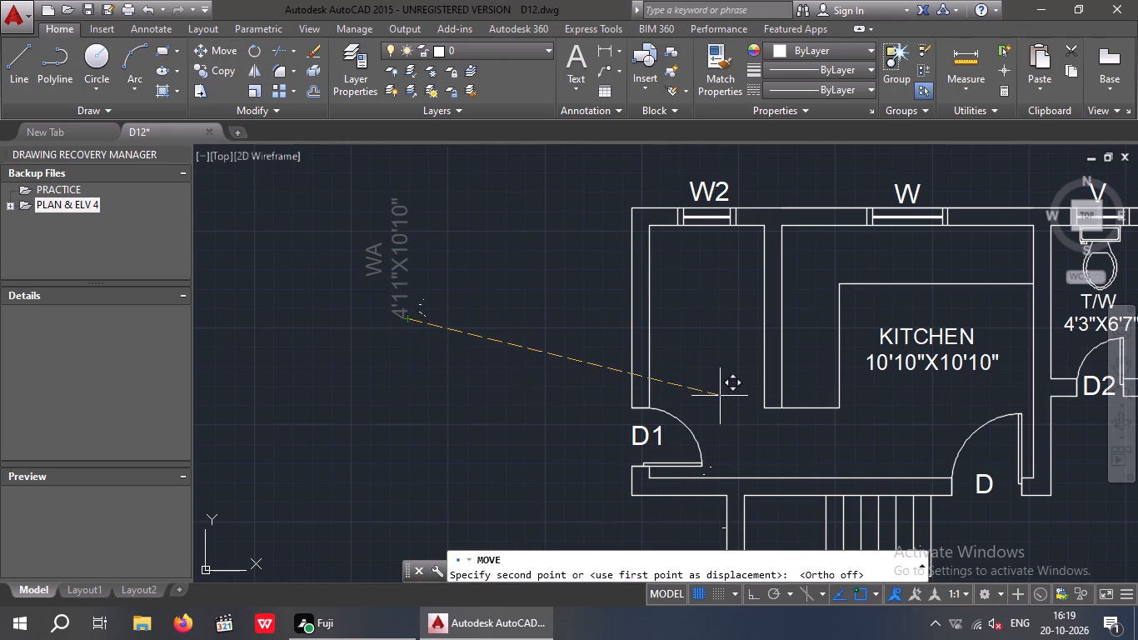
pyautogui.click(720, 396)
pyautogui.scroll(-2, 725, 373)
pyautogui.moveTo(715, 397); pyautogui.dragTo(576, 292, button='middle')
pyautogui.moveTo(676, 378); pyautogui.dragTo(626, 332, button='middle')
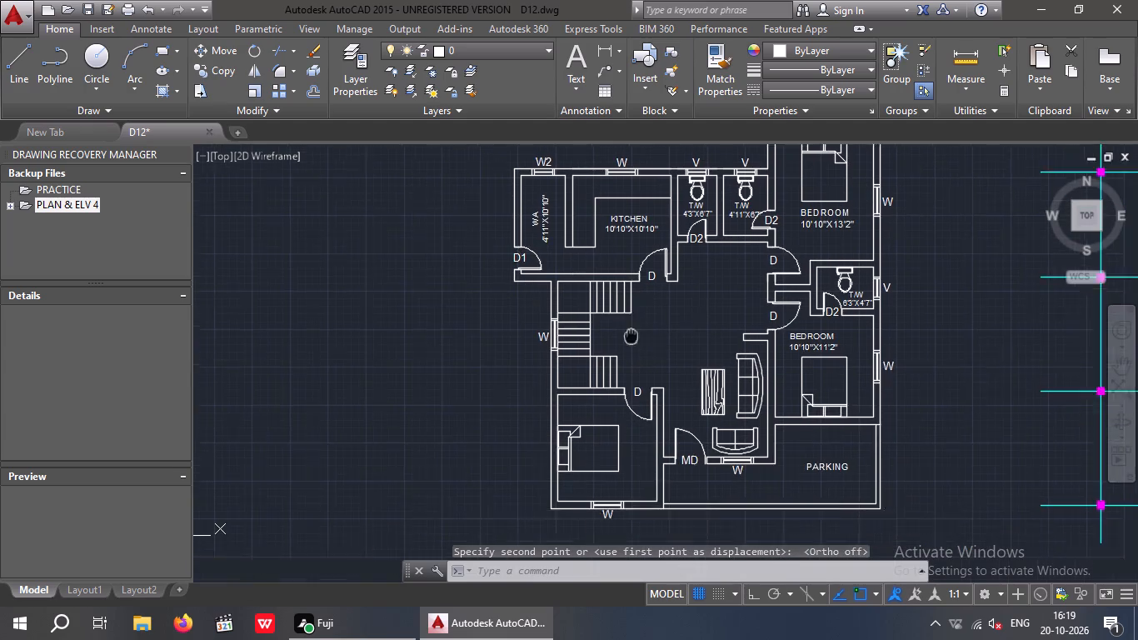
# Measure the hall's inside north-south length with a linear dimension, from its northeast corner to the inner corner of the main-door wall.
pyautogui.moveTo(626, 332); pyautogui.dragTo(606, 319, button='middle')
pyautogui.scroll(1, 591, 296)
pyautogui.moveTo(666, 298); pyautogui.dragTo(645, 302, button='middle')
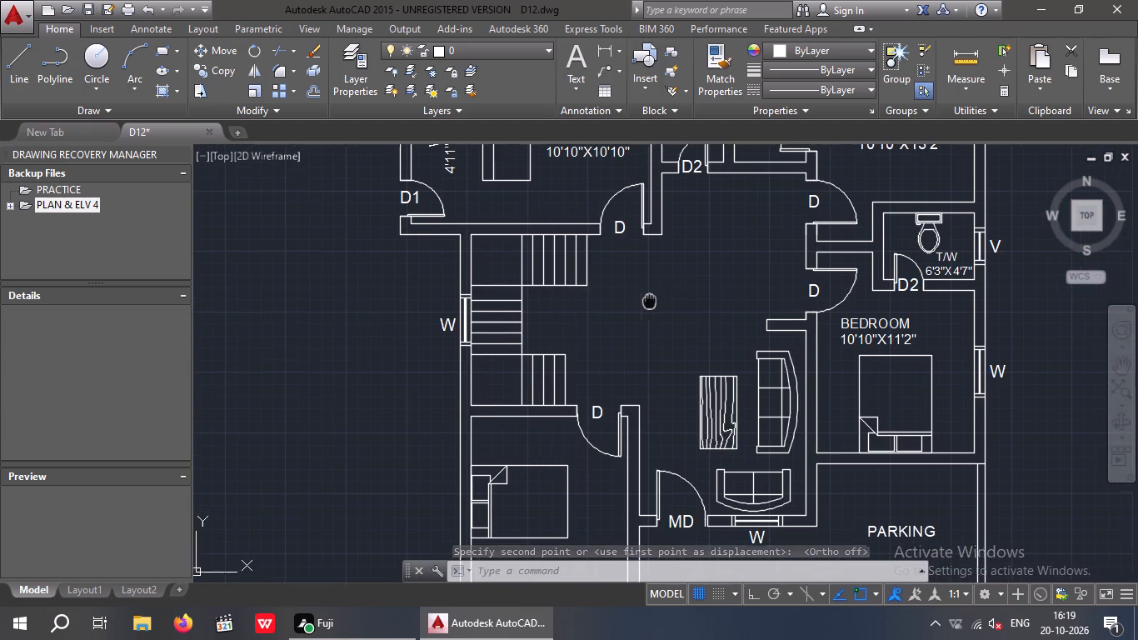
pyautogui.moveTo(645, 302); pyautogui.dragTo(553, 295, button='middle')
pyautogui.scroll(-2, 569, 271)
pyautogui.scroll(1, 578, 272)
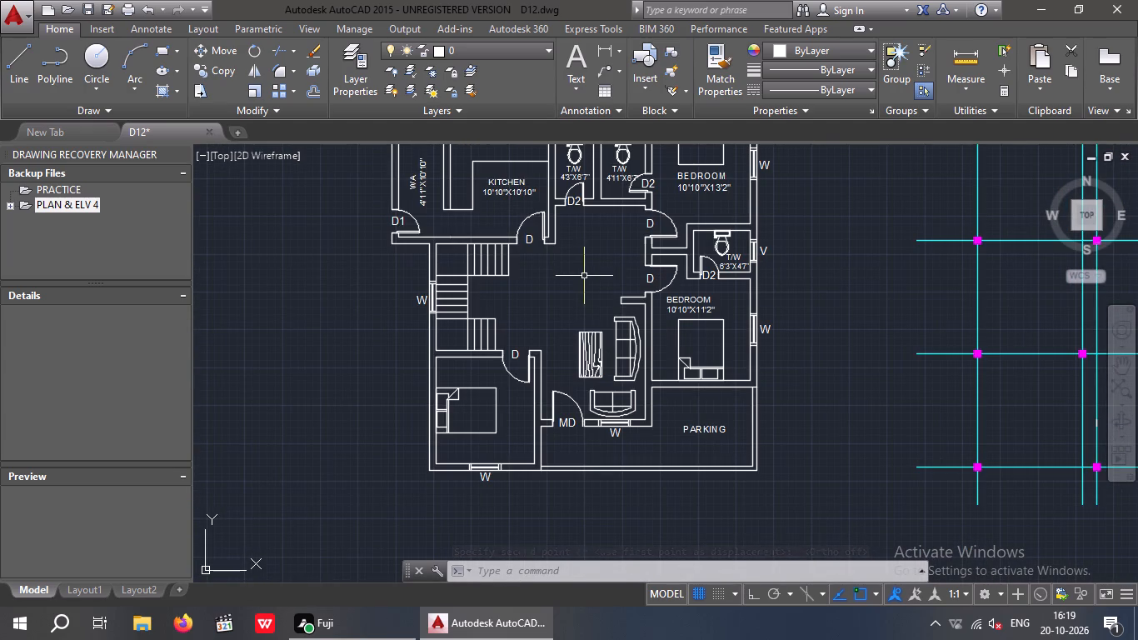
pyautogui.click(598, 53)
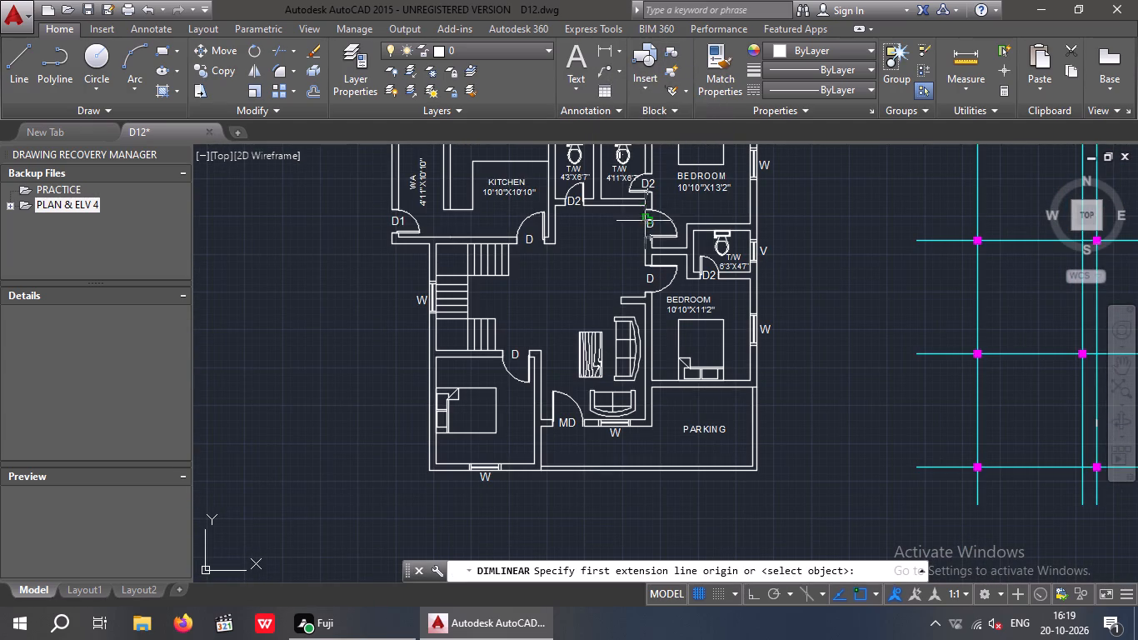
pyautogui.scroll(2, 639, 238)
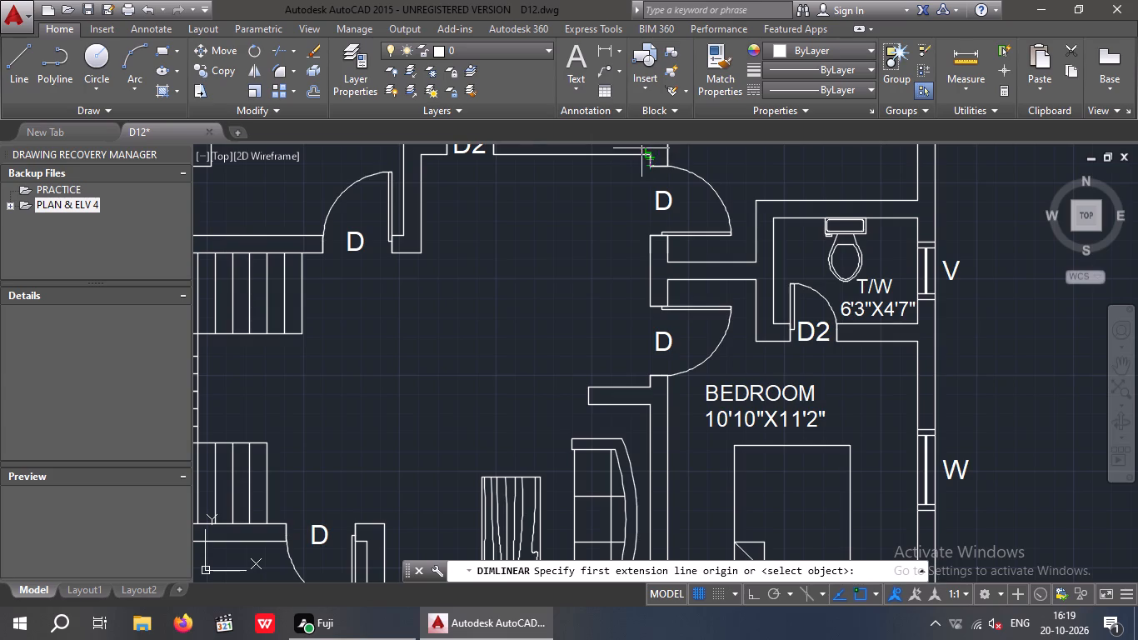
pyautogui.scroll(3, 644, 155)
pyautogui.click(658, 157)
pyautogui.scroll(-3, 659, 162)
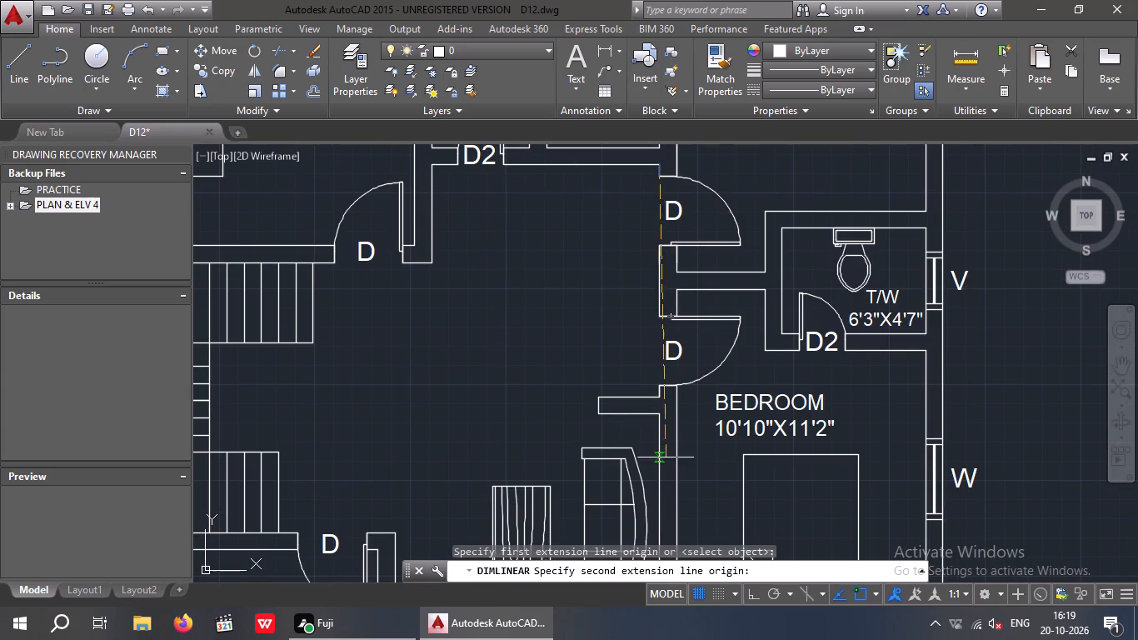
pyautogui.moveTo(657, 447); pyautogui.dragTo(645, 246, button='middle')
pyautogui.scroll(-1, 636, 299)
pyautogui.click(647, 425)
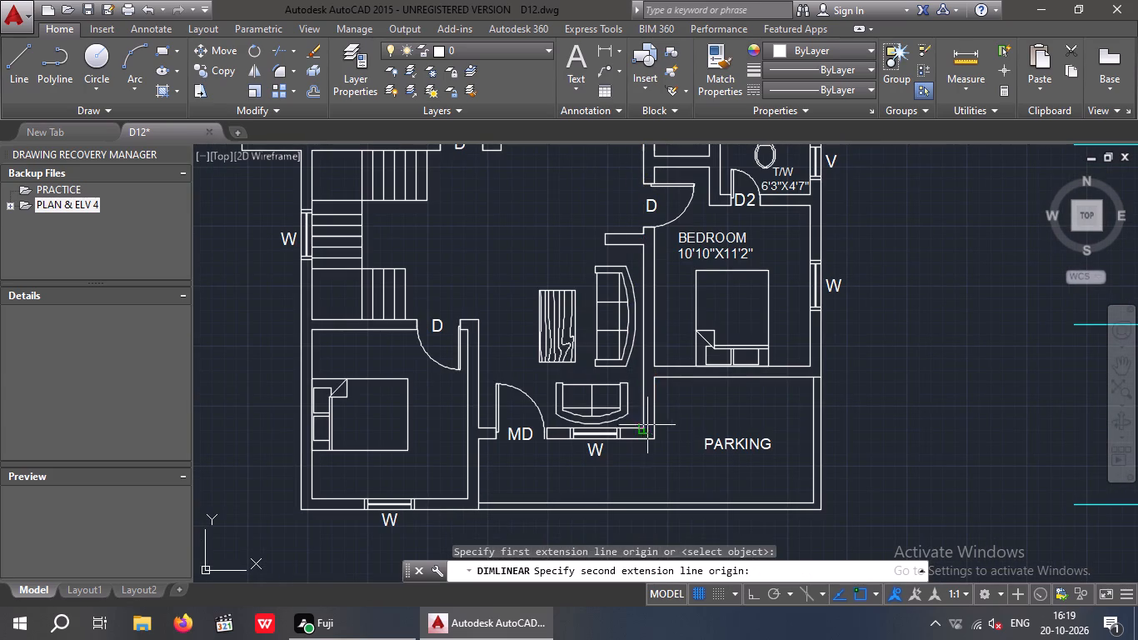
pyautogui.scroll(4, 569, 287)
pyautogui.moveTo(569, 244); pyautogui.dragTo(592, 321, button='middle')
pyautogui.press('space')
# Measure the hall's inside east-west width with a linear dimension between the side walls at the main-door wall.
pyautogui.scroll(-4, 590, 291)
pyautogui.scroll(2, 533, 434)
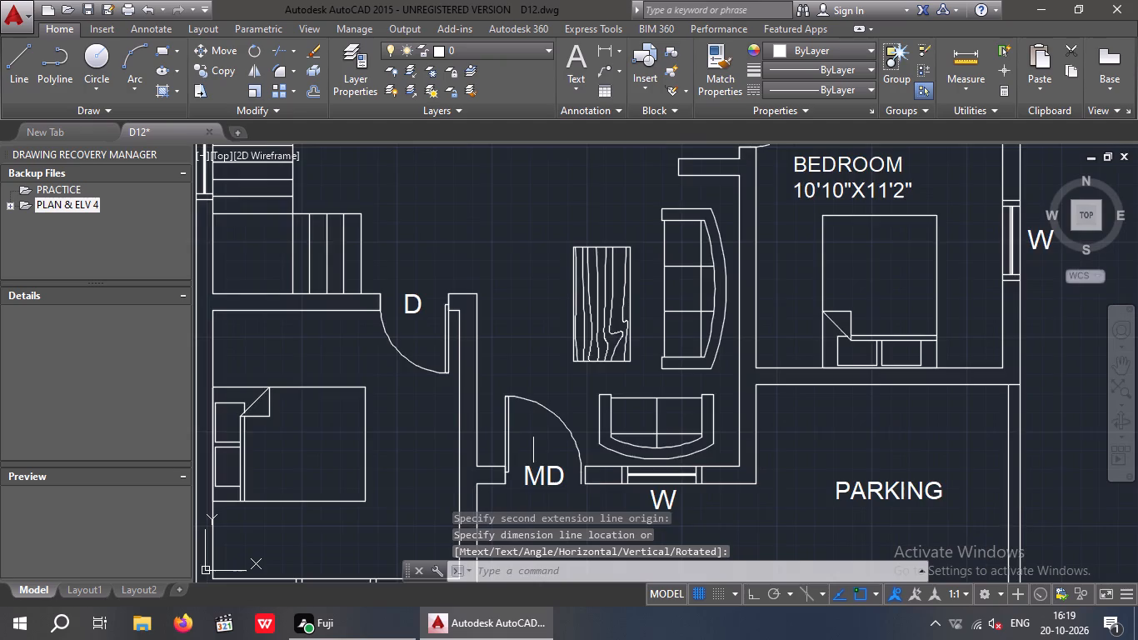
pyautogui.scroll(-1, 522, 423)
pyautogui.press('space')
pyautogui.click(472, 462)
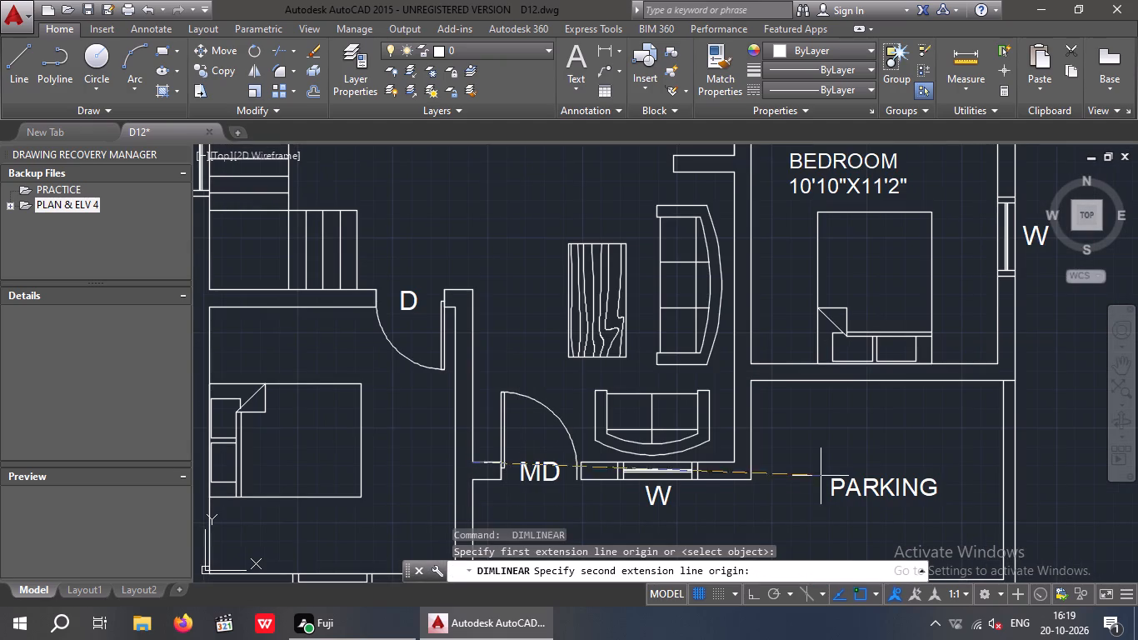
pyautogui.click(736, 461)
pyautogui.scroll(1, 705, 374)
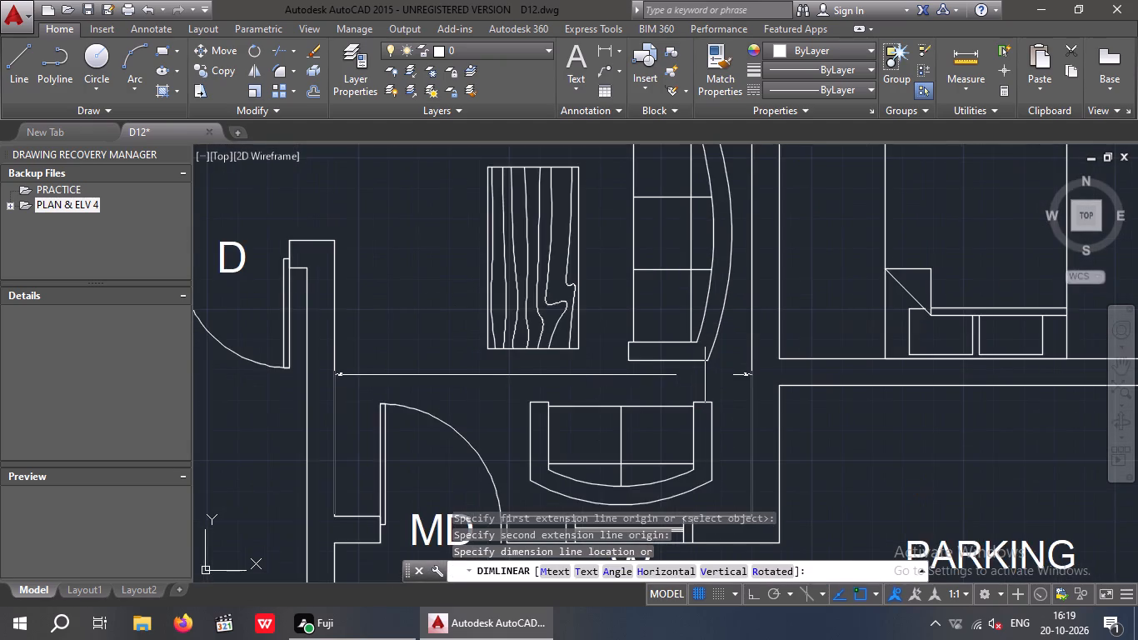
pyautogui.scroll(3, 705, 375)
pyautogui.moveTo(706, 376); pyautogui.dragTo(788, 376, button='middle')
pyautogui.scroll(-1, 796, 375)
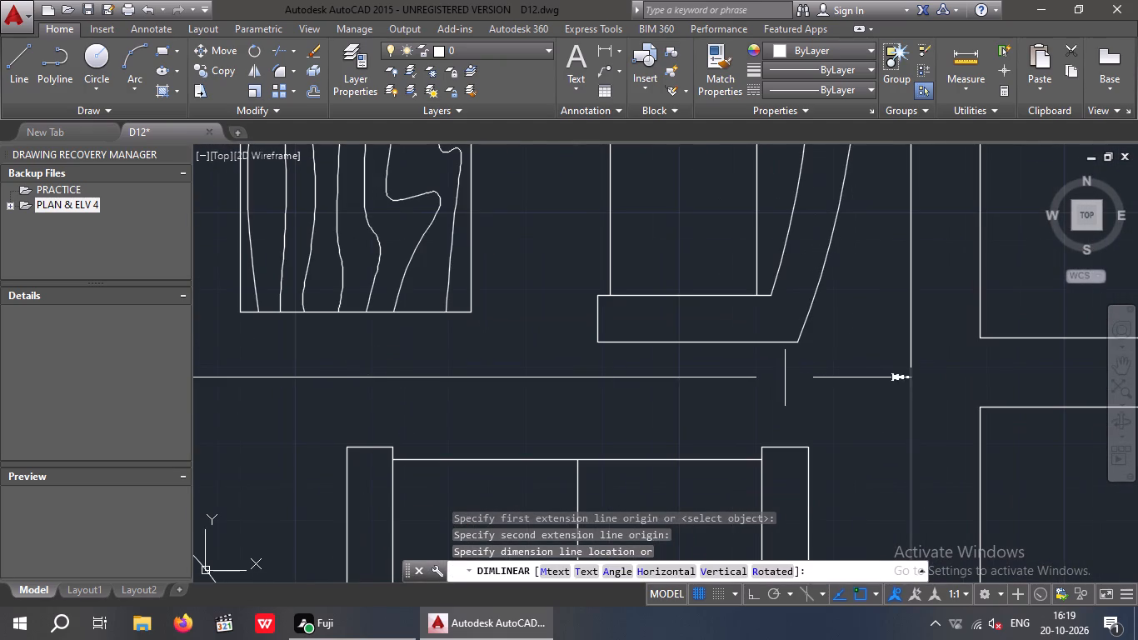
pyautogui.press('space')
# Add multiline text with 9" height in the open hall east of the stairs, reading HALL / DINNING.
pyautogui.scroll(-4, 715, 378)
pyautogui.click(574, 55)
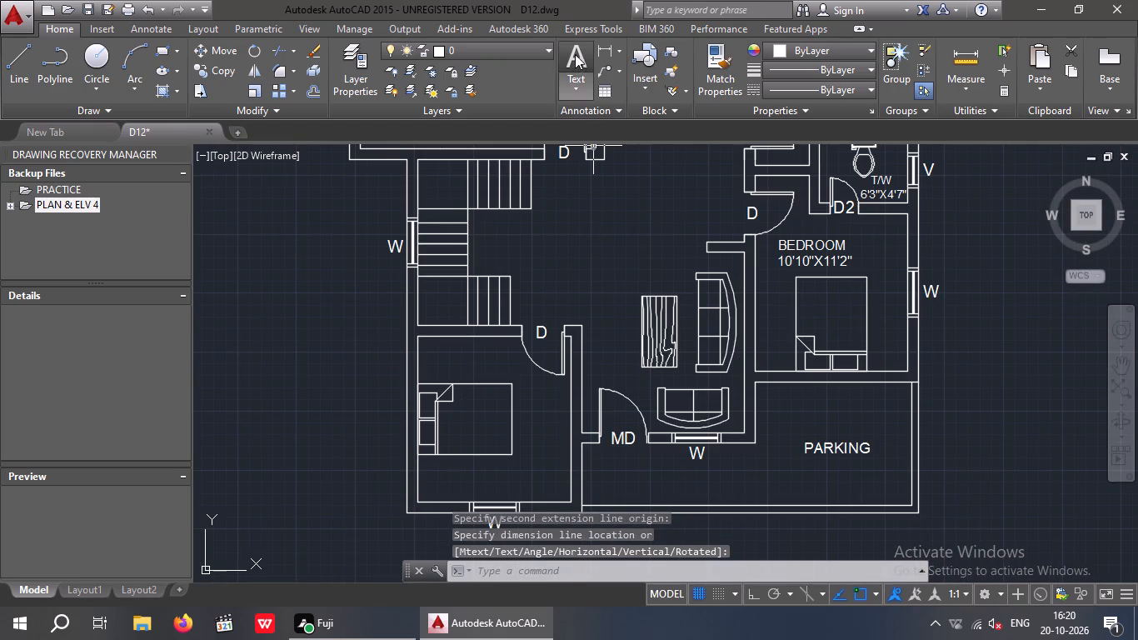
pyautogui.moveTo(577, 234); pyautogui.dragTo(586, 339, button='middle')
pyautogui.moveTo(567, 301); pyautogui.dragTo(580, 318)
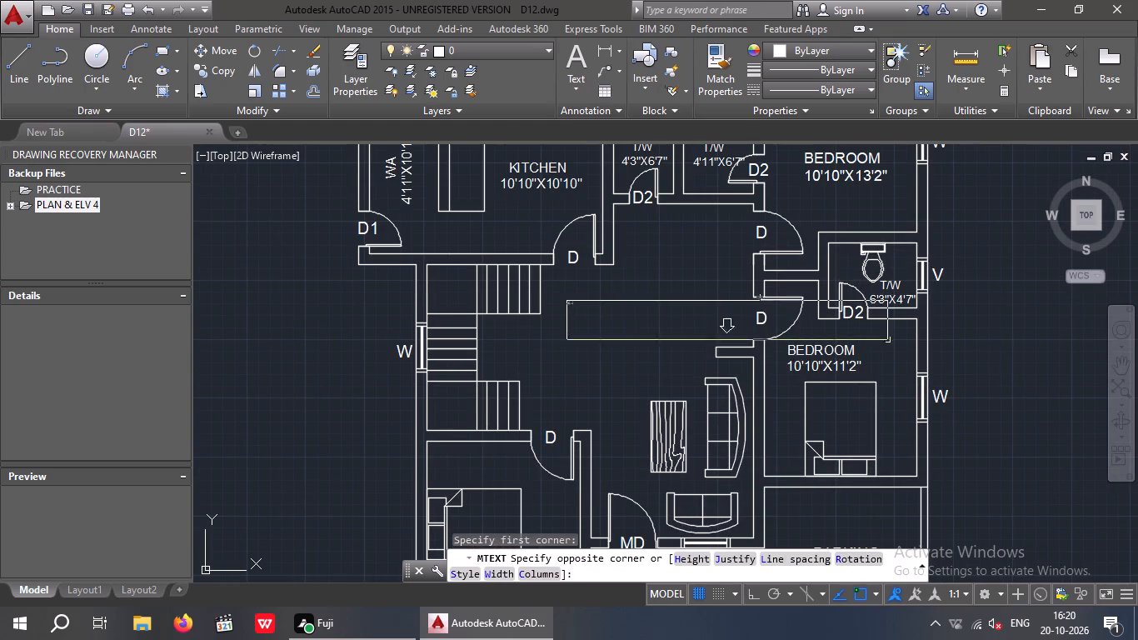
pyautogui.click(1083, 357)
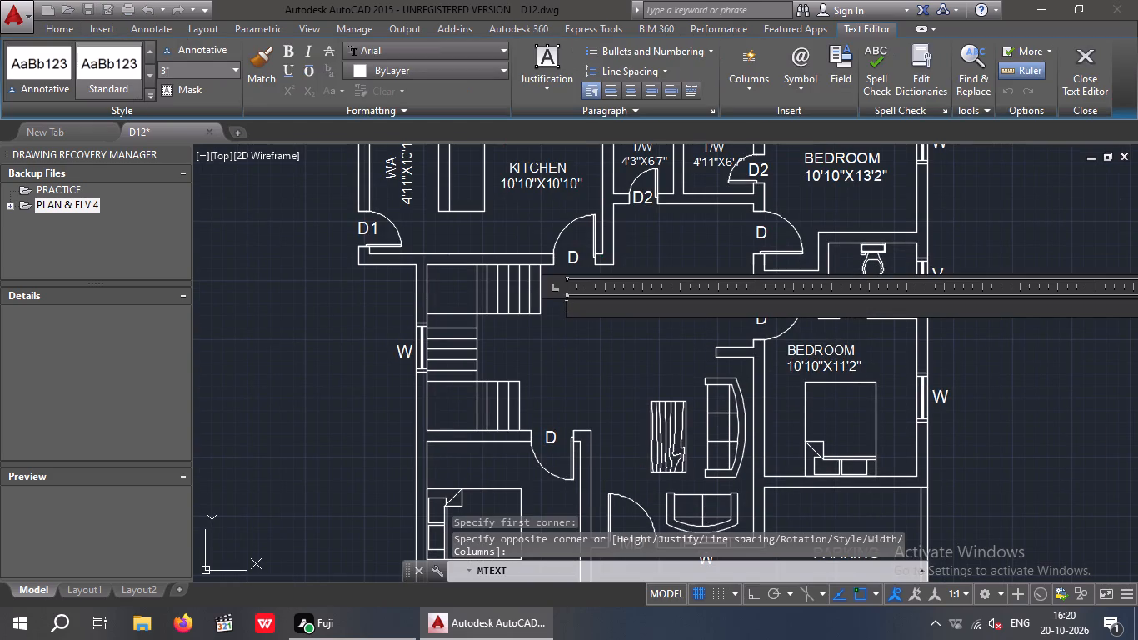
pyautogui.click(166, 74)
pyautogui.write('9"')
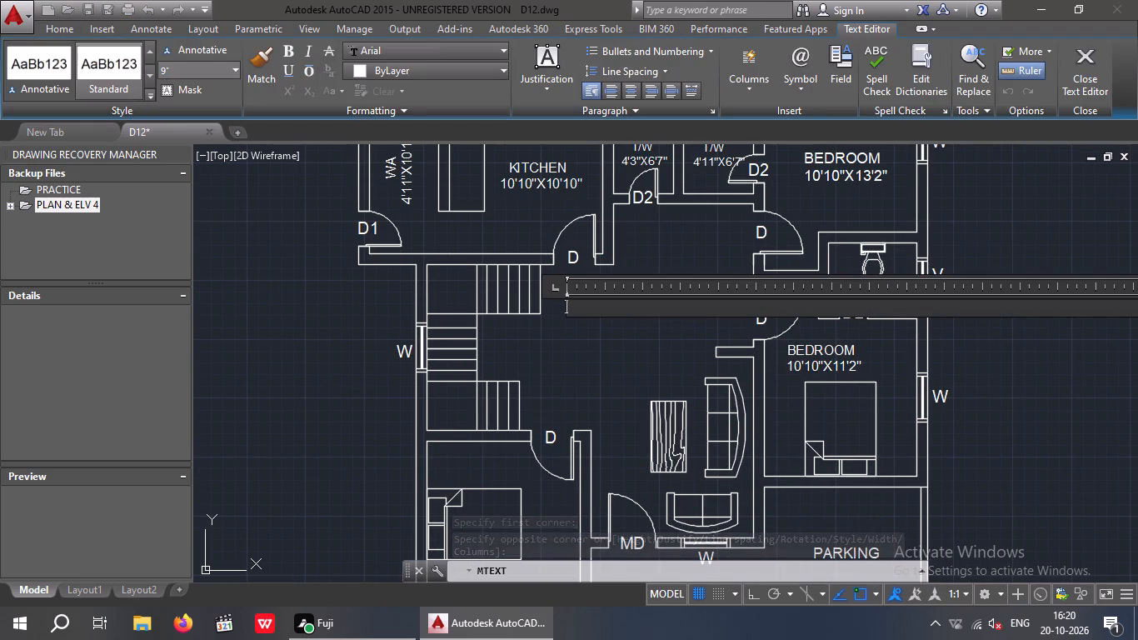
pyautogui.write('HALL')
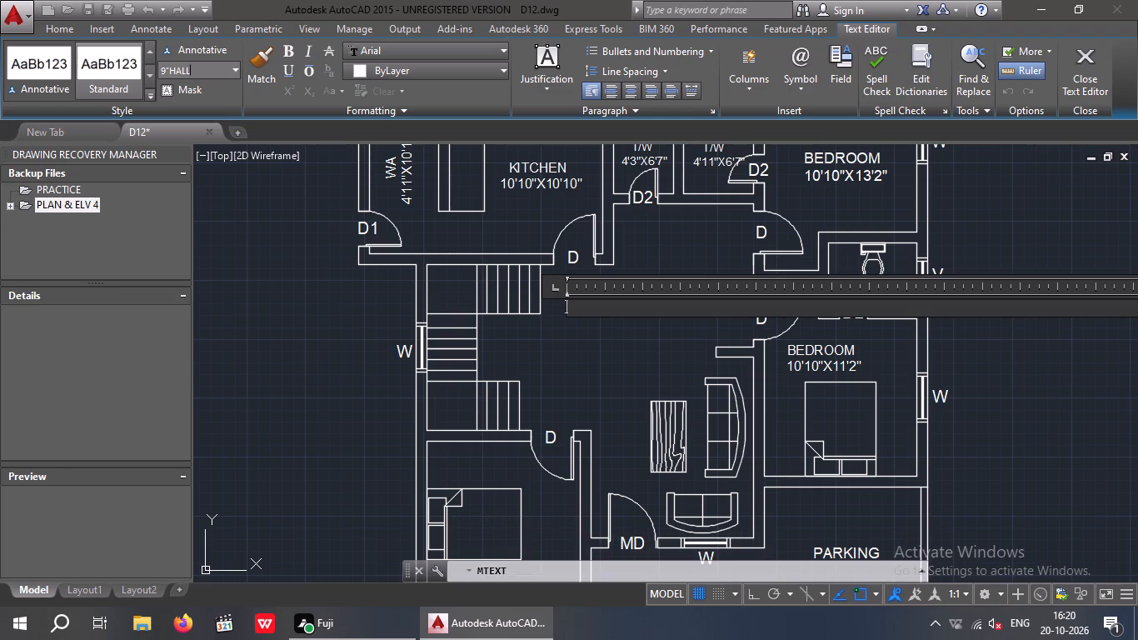
pyautogui.press('BackSpace')
pyautogui.press('BackSpace')
pyautogui.press('BackSpace')
pyautogui.press('BackSpace')
pyautogui.press('Return')
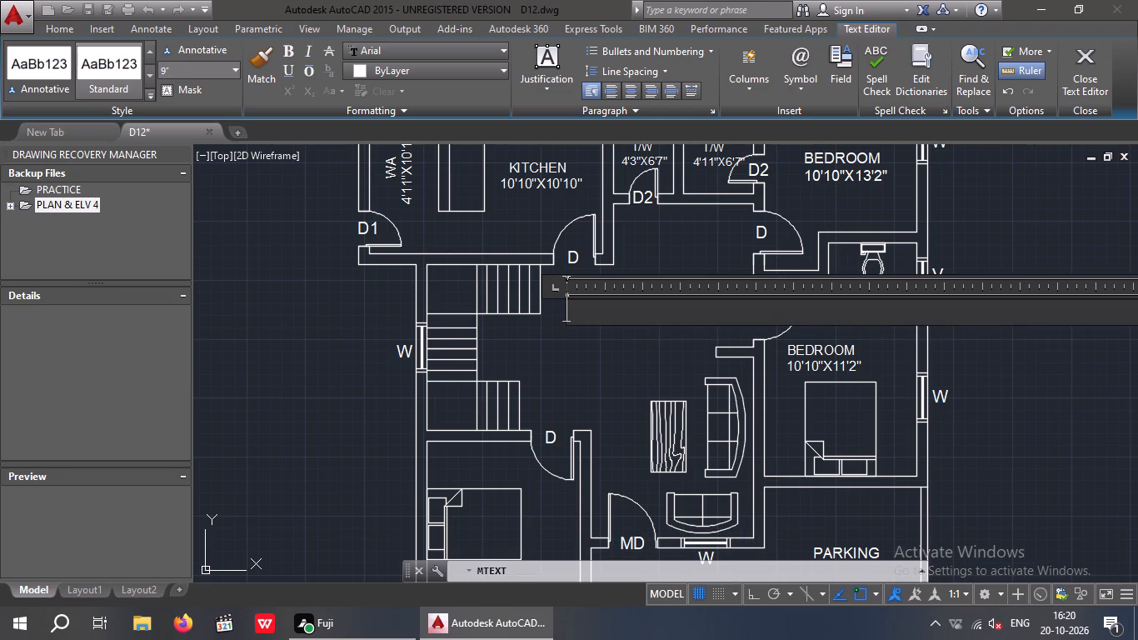
pyautogui.write('HAL')
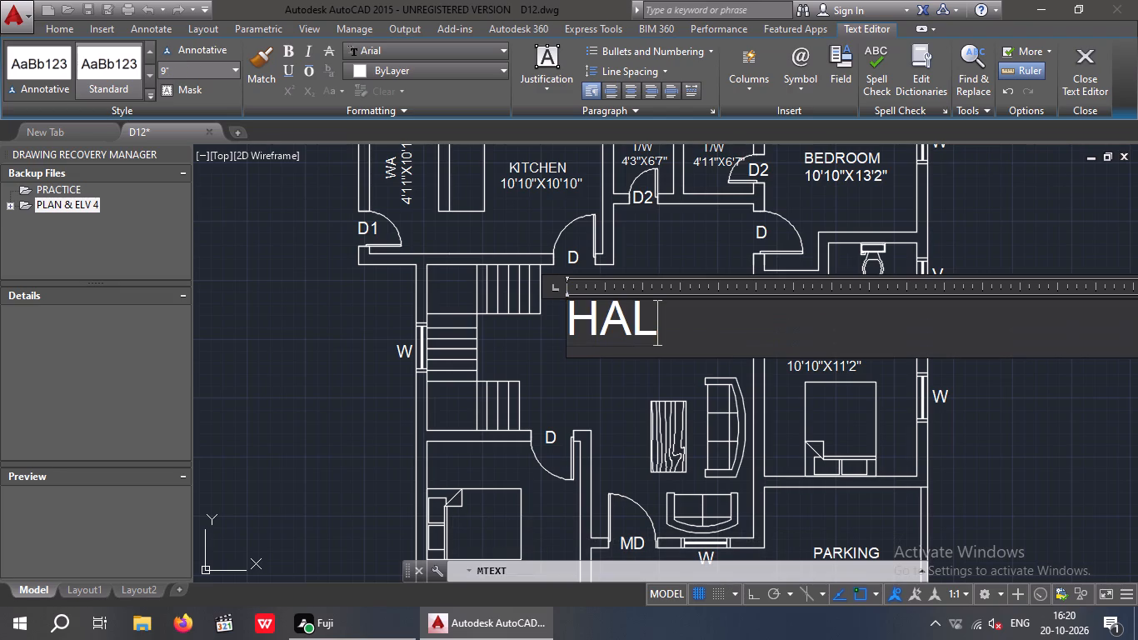
pyautogui.press('l')
pyautogui.press('space')
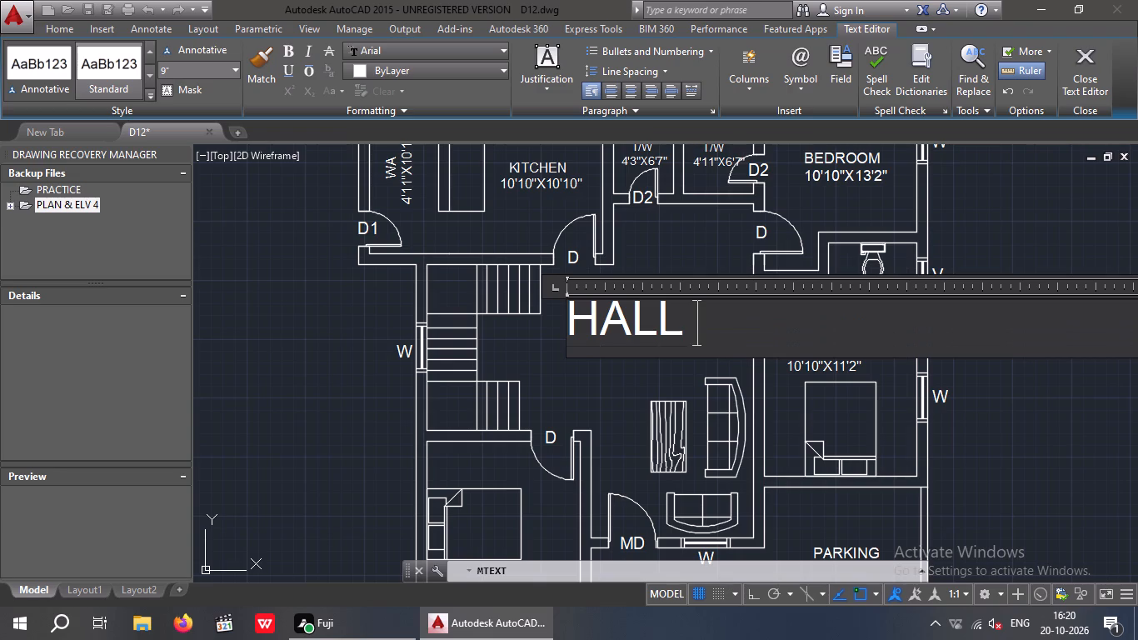
pyautogui.write('/')
pyautogui.press('space')
pyautogui.write('DINNING')
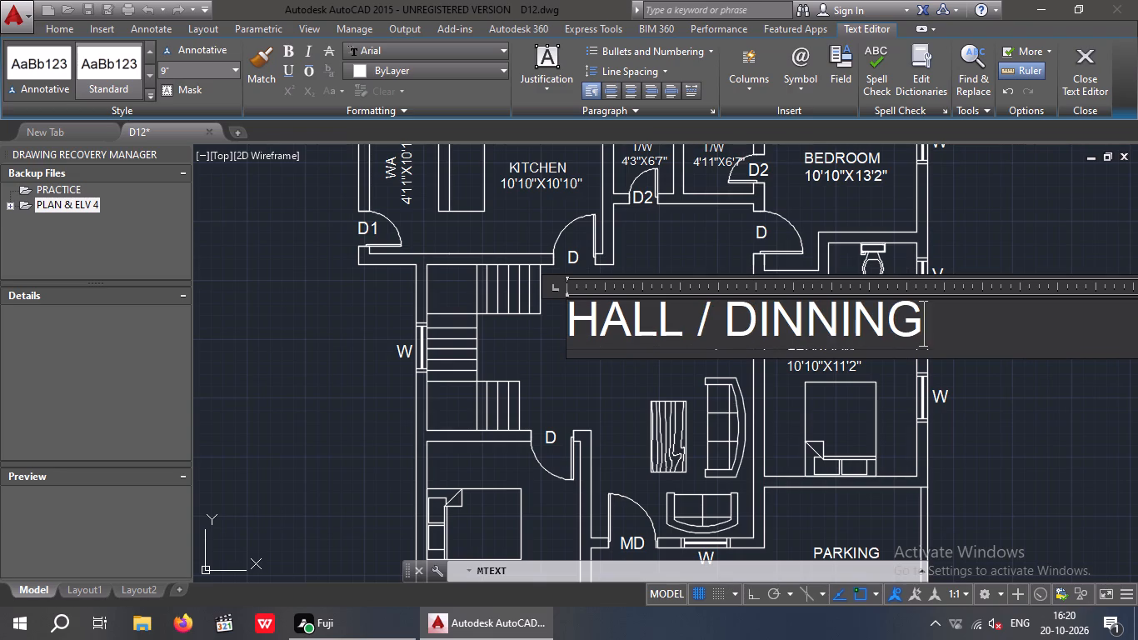
# Add 11'6"X23'7" as a second line, indent it with leading spaces to centre it beneath the name, and finish the text.
pyautogui.press('Return')
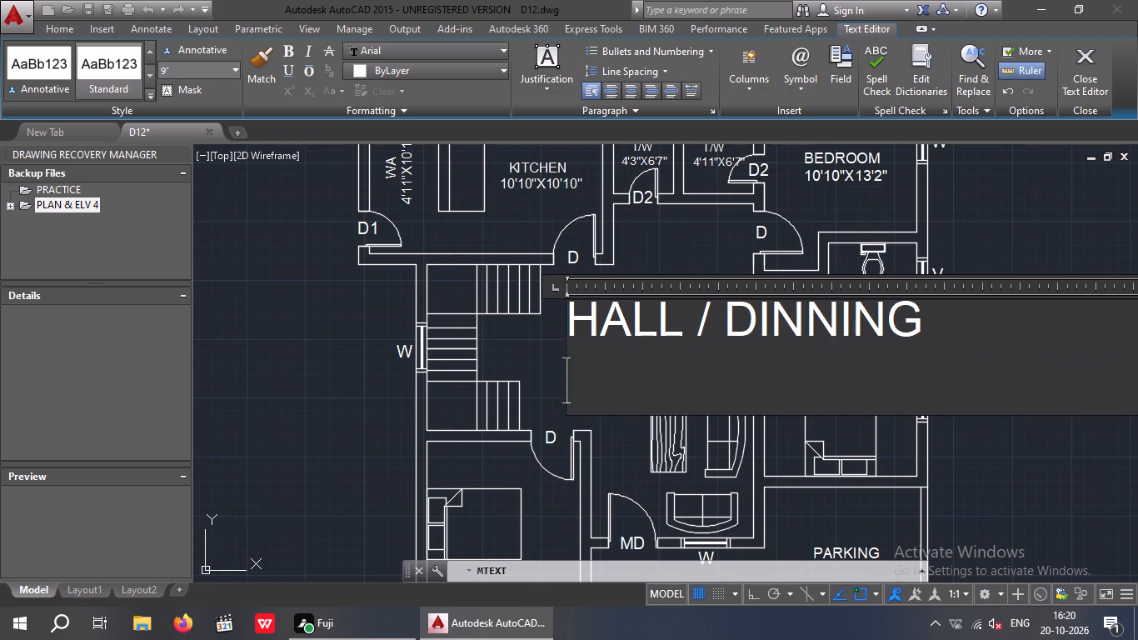
pyautogui.write('11\'6"X')
pyautogui.write('23\'7"')
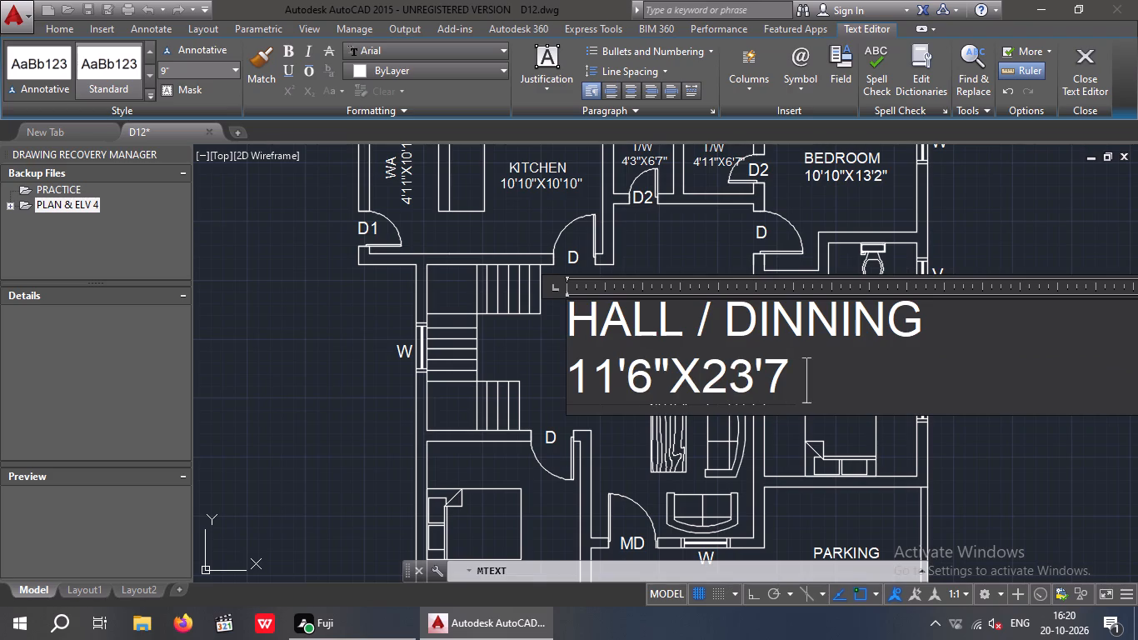
pyautogui.press('Left')
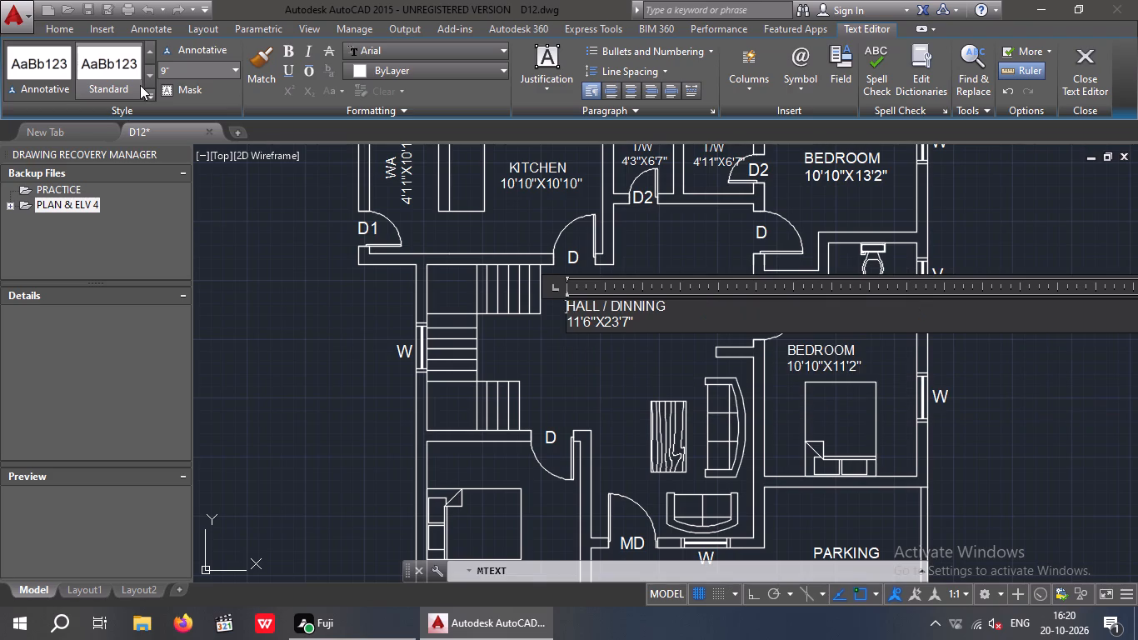
pyautogui.press('Left')
pyautogui.press('Left')
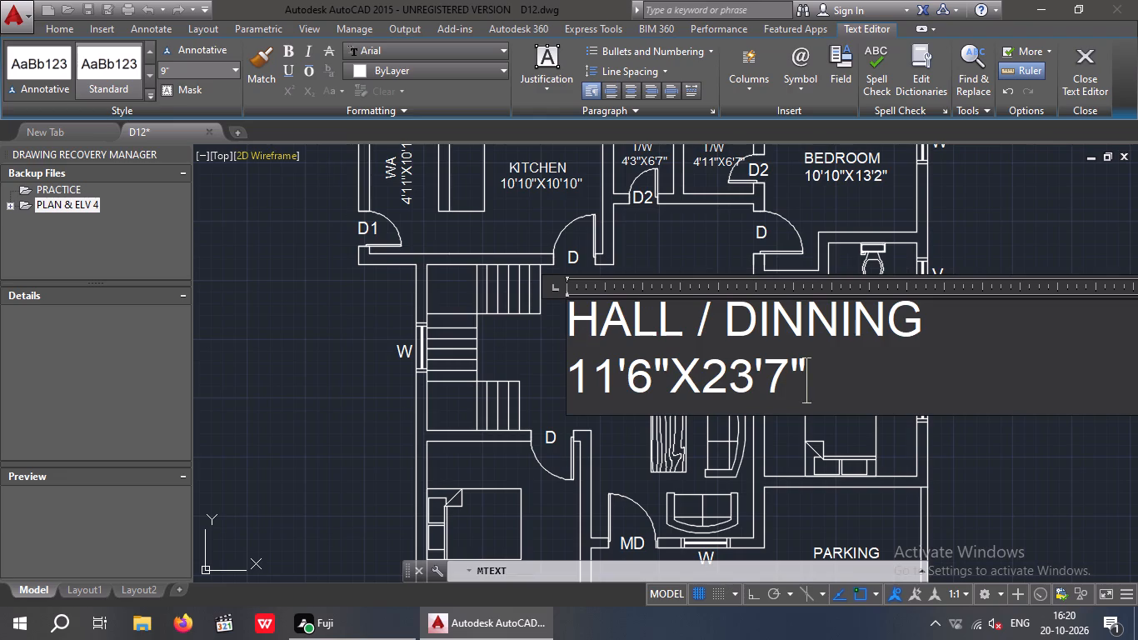
pyautogui.click(576, 387)
pyautogui.press('space')
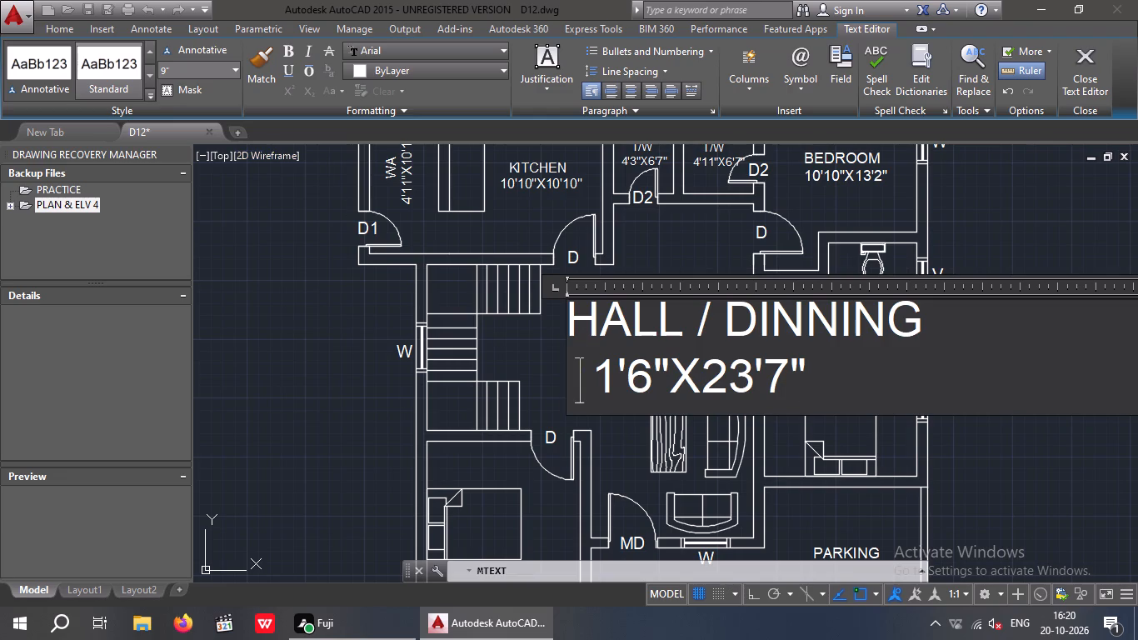
pyautogui.press('space')
pyautogui.press('space')
pyautogui.press('space')
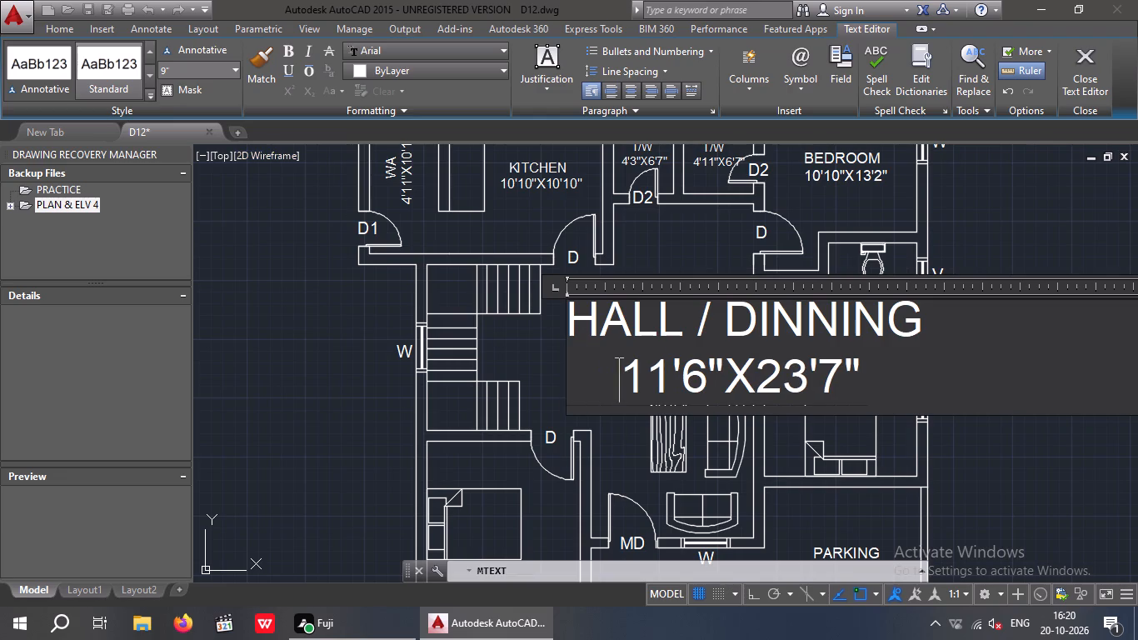
pyautogui.press('space')
pyautogui.click(499, 343)
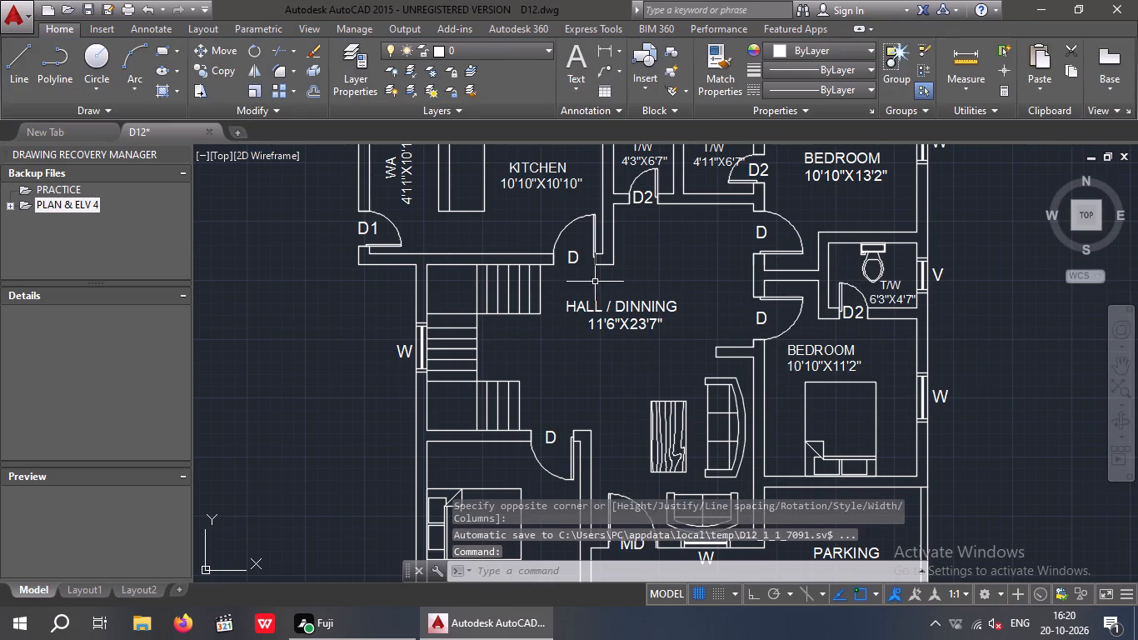
# Move the HALL / DINNING label slightly southeast, into the middle of the open hall area.
pyautogui.scroll(2, 598, 282)
pyautogui.moveTo(689, 428); pyautogui.dragTo(655, 390)
pyautogui.click(604, 340)
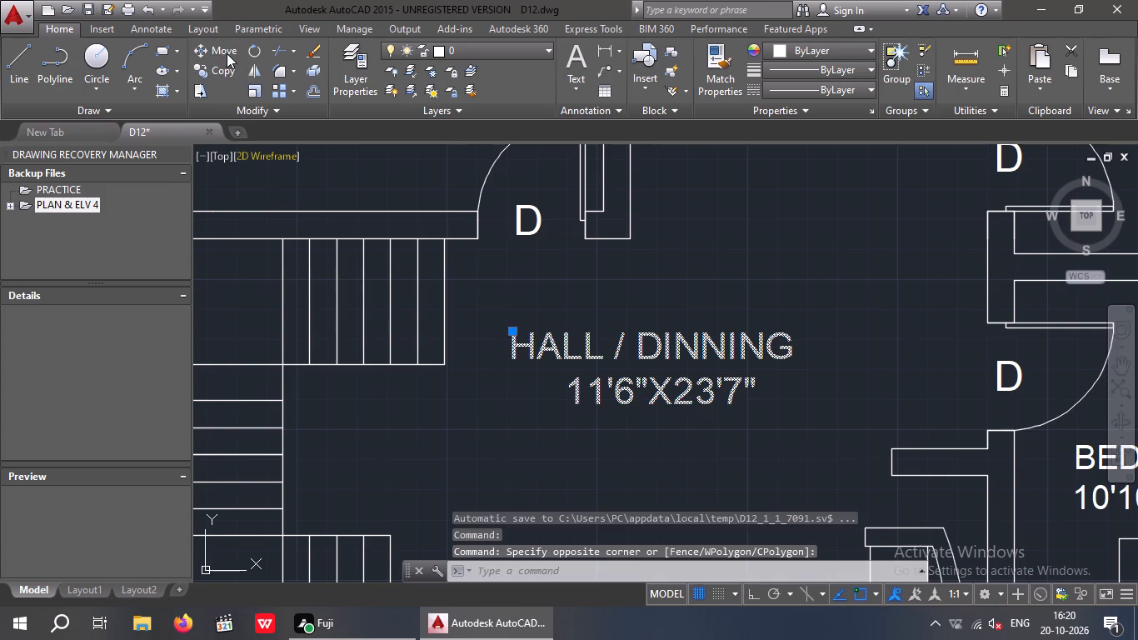
pyautogui.click(224, 52)
pyautogui.click(576, 409)
pyautogui.scroll(-2, 581, 401)
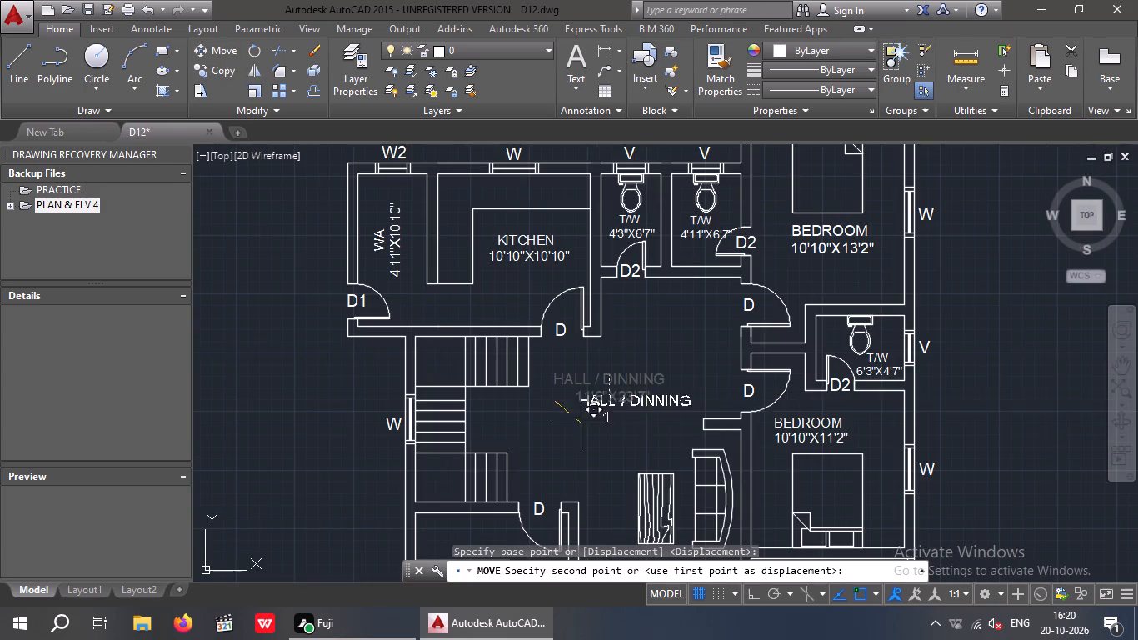
pyautogui.click(577, 425)
# Copy the BEDROOM 10'10"X11'2" label to the empty space just south of the southwest bedroom's window.
pyautogui.scroll(-2, 586, 405)
pyautogui.moveTo(589, 417); pyautogui.dragTo(608, 395, button='middle')
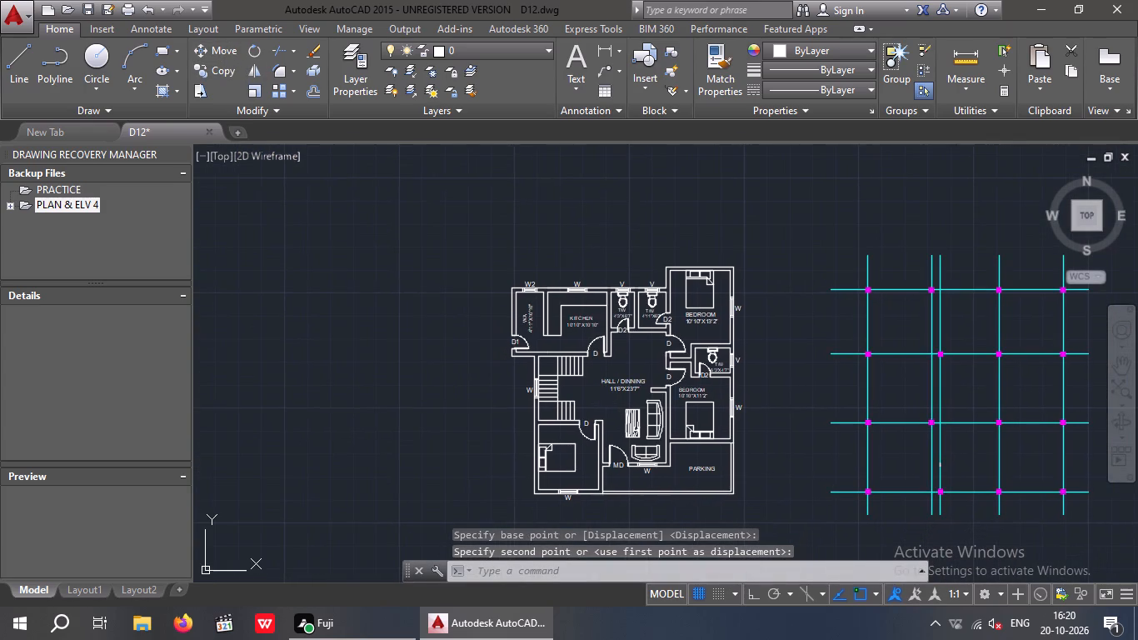
pyautogui.scroll(1, 569, 458)
pyautogui.moveTo(576, 457); pyautogui.dragTo(552, 407, button='middle')
pyautogui.scroll(1, 546, 437)
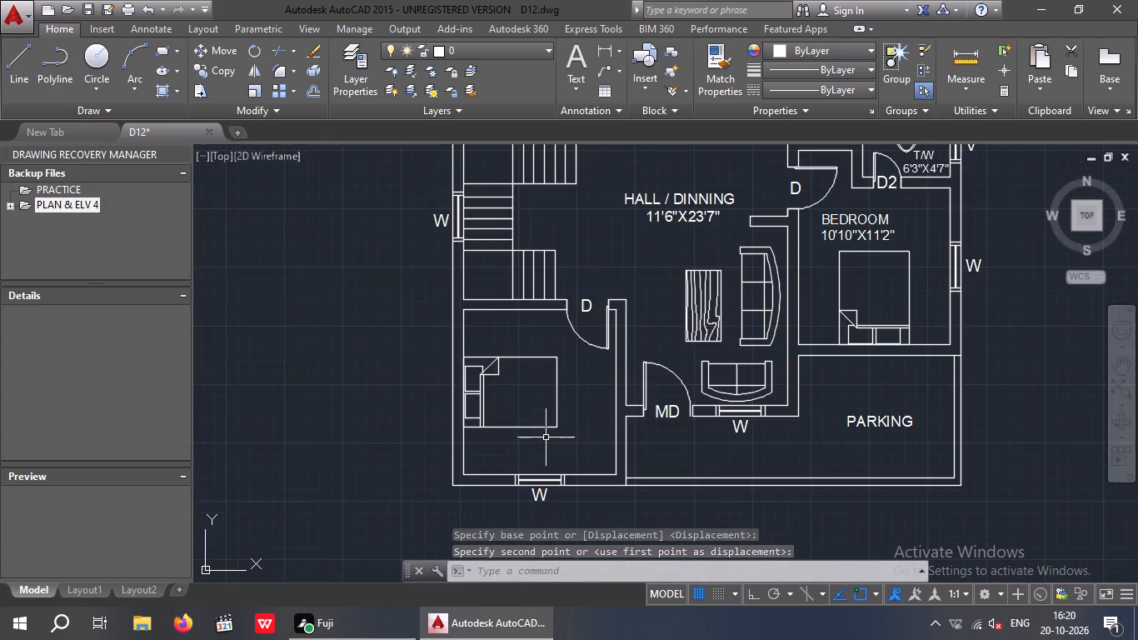
pyautogui.scroll(-2, 547, 437)
pyautogui.scroll(2, 561, 437)
pyautogui.scroll(-1, 693, 317)
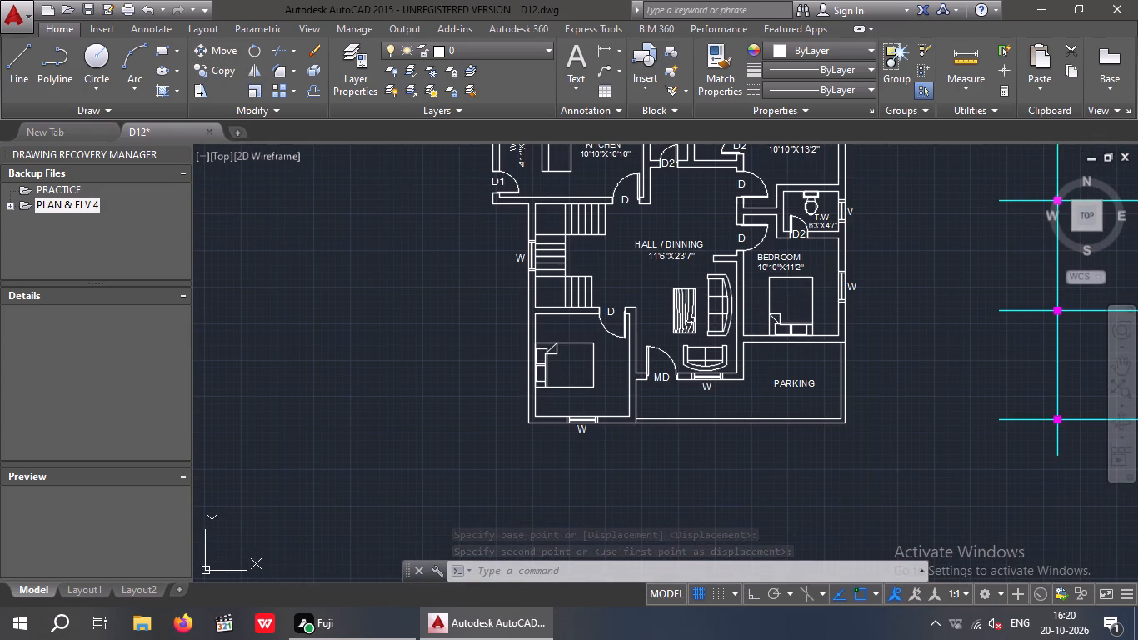
pyautogui.click(772, 260)
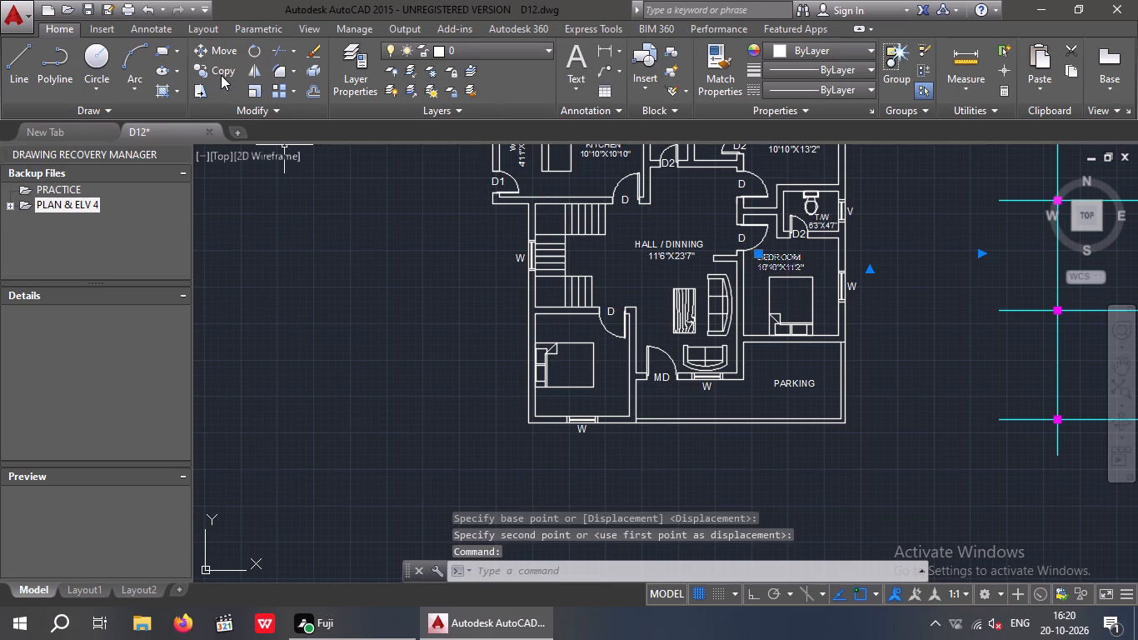
pyautogui.click(217, 69)
pyautogui.click(762, 269)
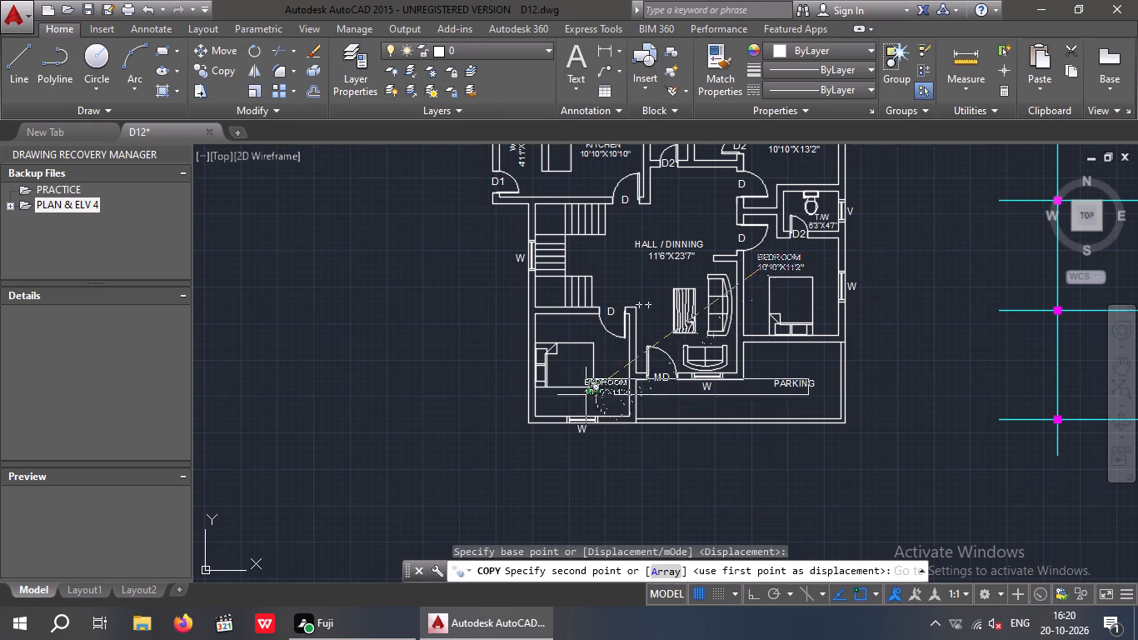
pyautogui.scroll(3, 584, 395)
pyautogui.scroll(-3, 135, 361)
pyautogui.scroll(-3, 268, 357)
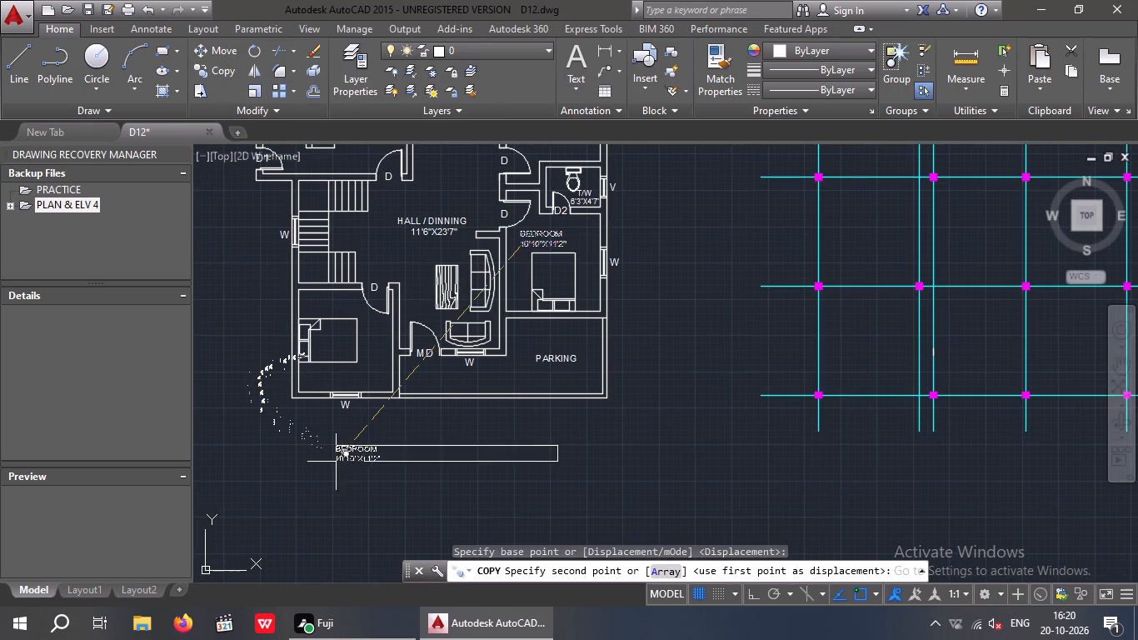
pyautogui.click(336, 462)
pyautogui.press('space')
pyautogui.press('space')
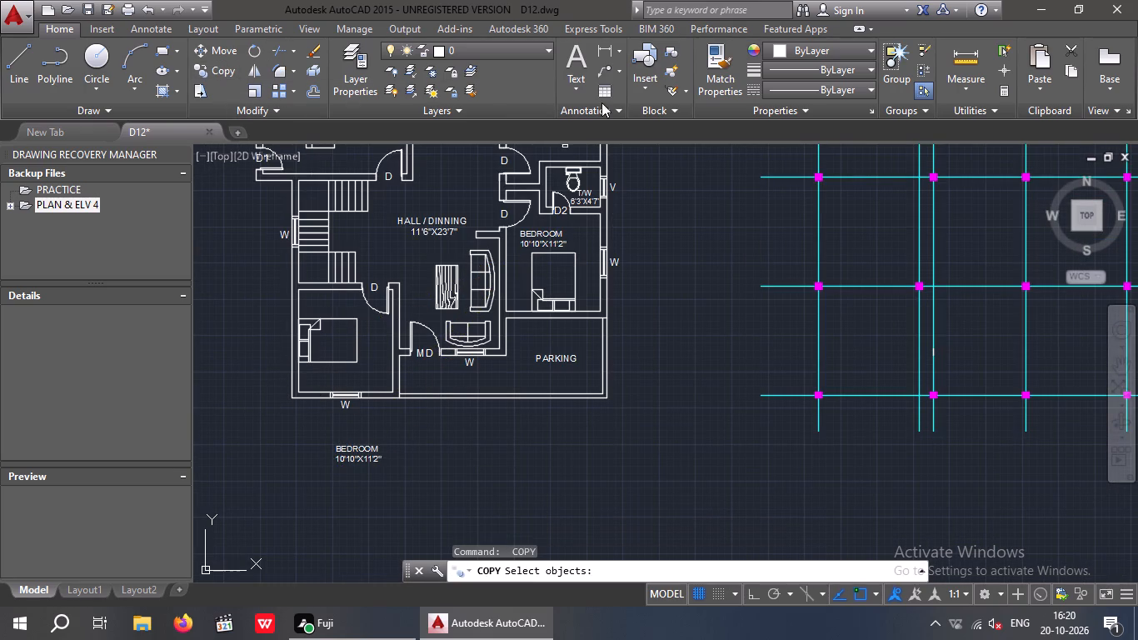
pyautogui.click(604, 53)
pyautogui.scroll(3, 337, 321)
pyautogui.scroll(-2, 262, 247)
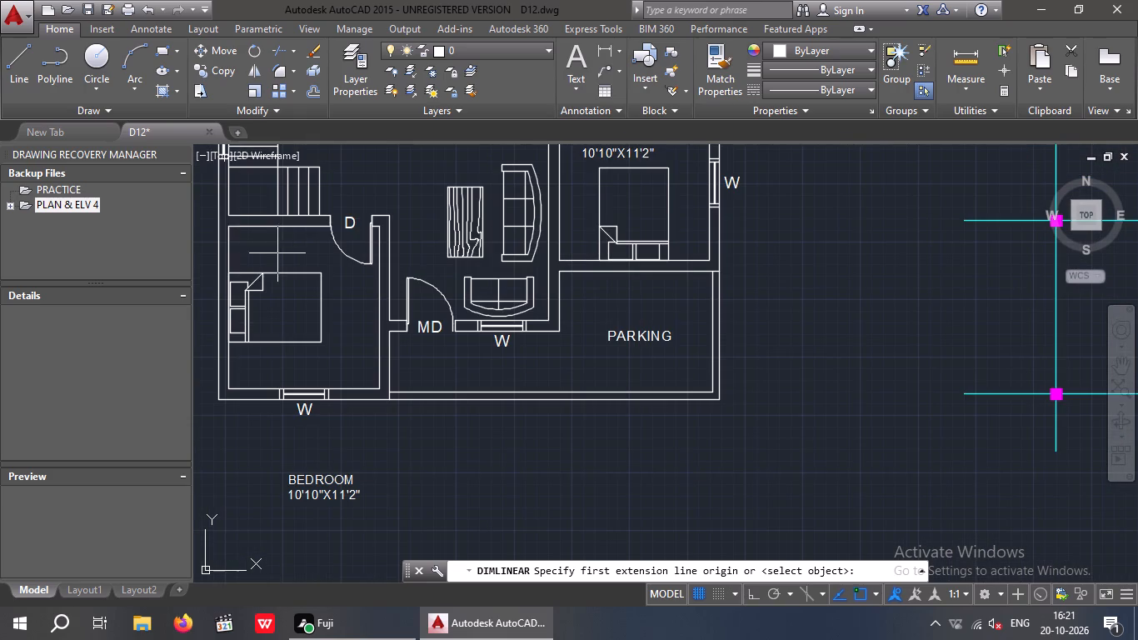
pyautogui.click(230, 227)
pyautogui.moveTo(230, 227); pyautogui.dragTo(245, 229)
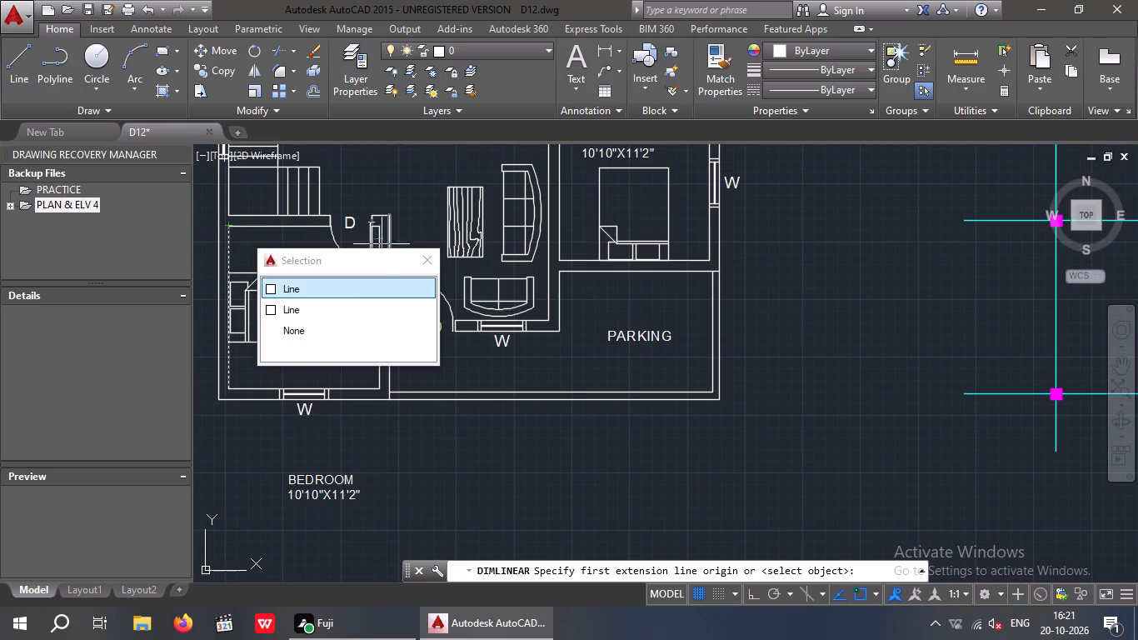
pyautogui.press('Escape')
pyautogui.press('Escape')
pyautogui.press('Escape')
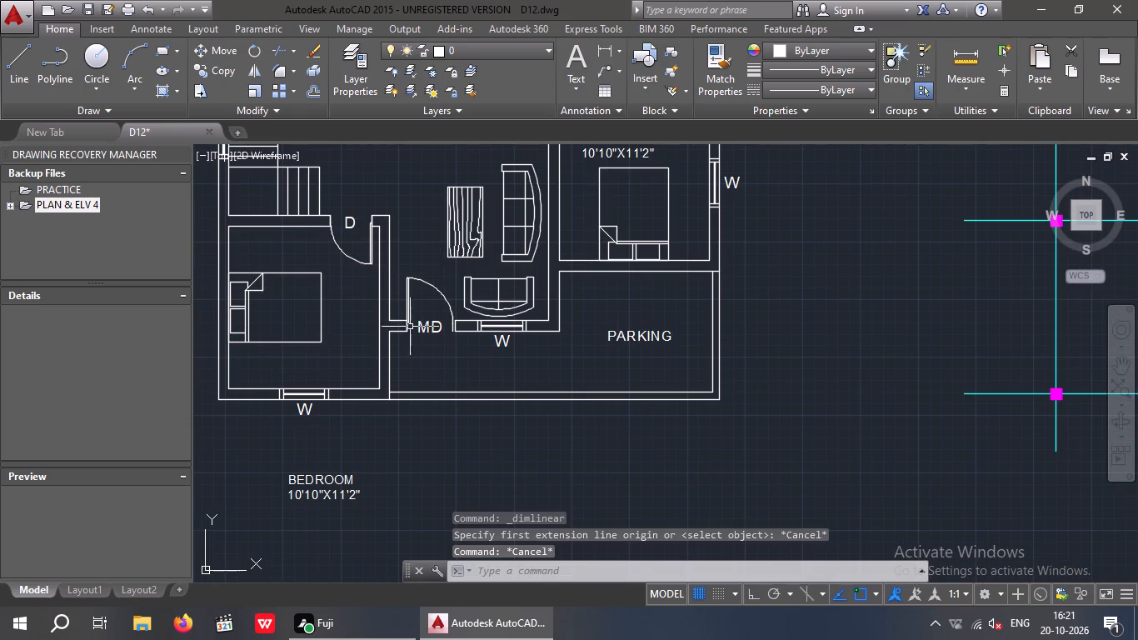
# Measure the southwest bedroom's inside north-south length with a linear dimension along its west wall.
pyautogui.click(599, 47)
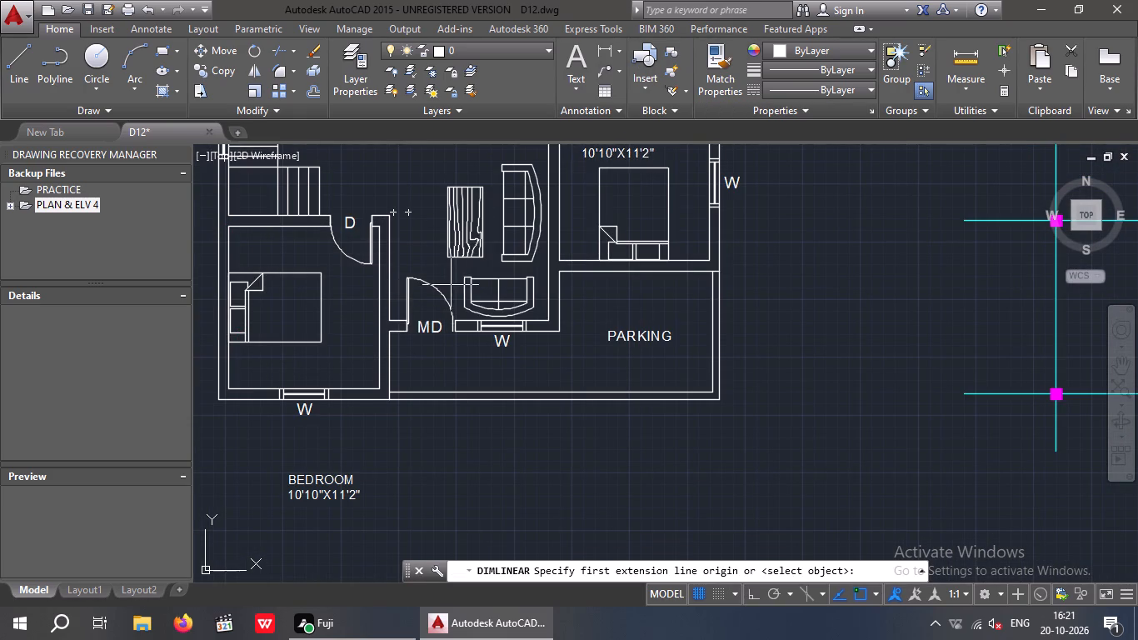
pyautogui.click(228, 227)
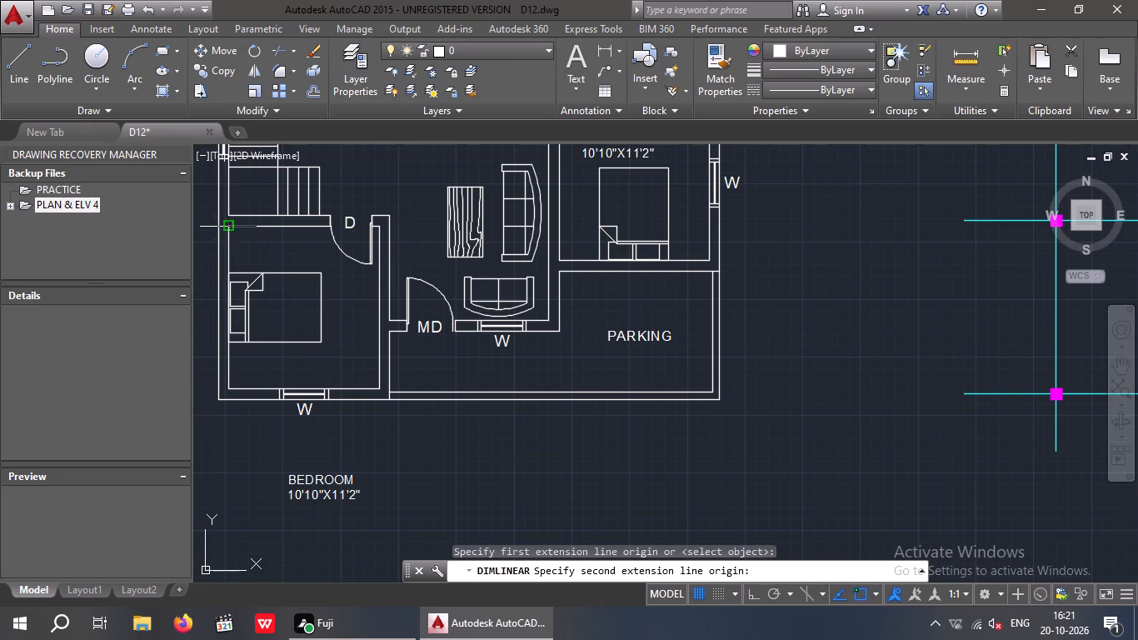
pyautogui.click(230, 392)
pyautogui.scroll(3, 251, 376)
pyautogui.scroll(-1, 283, 340)
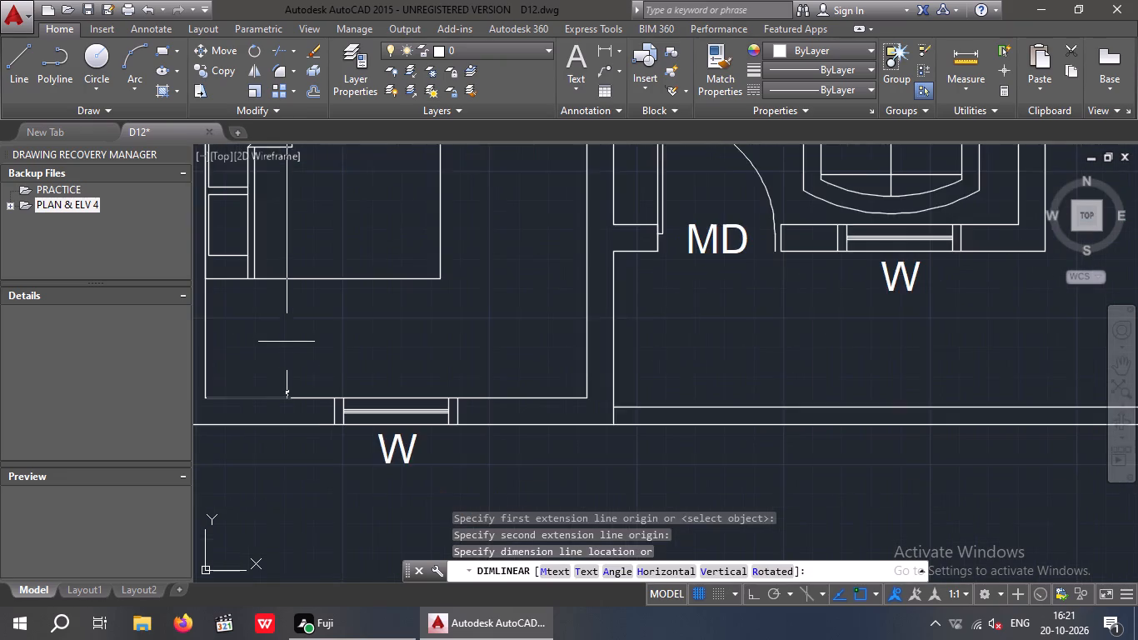
pyautogui.moveTo(293, 342); pyautogui.dragTo(327, 379, button='middle')
pyautogui.scroll(2, 342, 362)
pyautogui.moveTo(362, 378); pyautogui.dragTo(385, 502, button='middle')
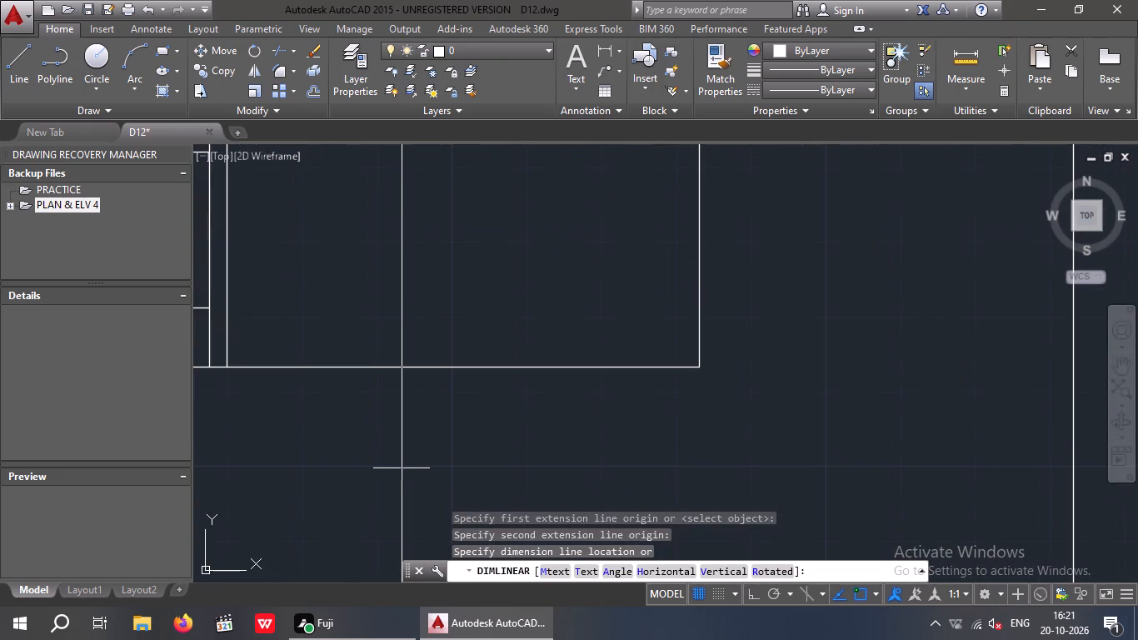
pyautogui.scroll(-1, 462, 453)
pyautogui.press('space')
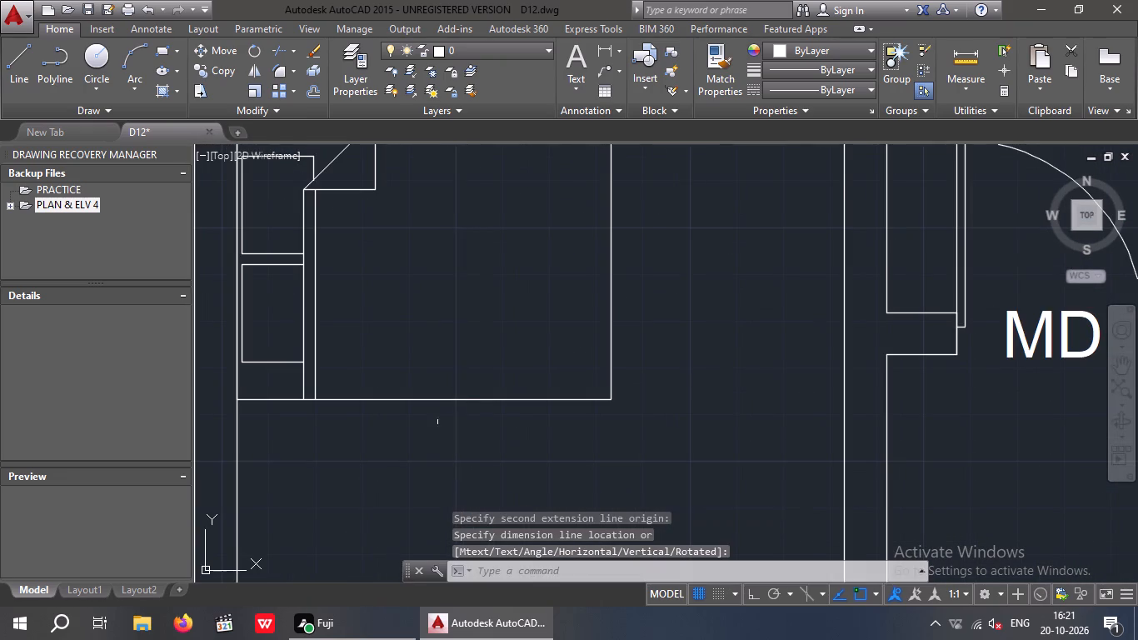
# Measure the southwest bedroom's inside east-west width with a linear dimension between the corners of its south wall.
pyautogui.scroll(-4, 440, 422)
pyautogui.press('space')
pyautogui.scroll(3, 412, 452)
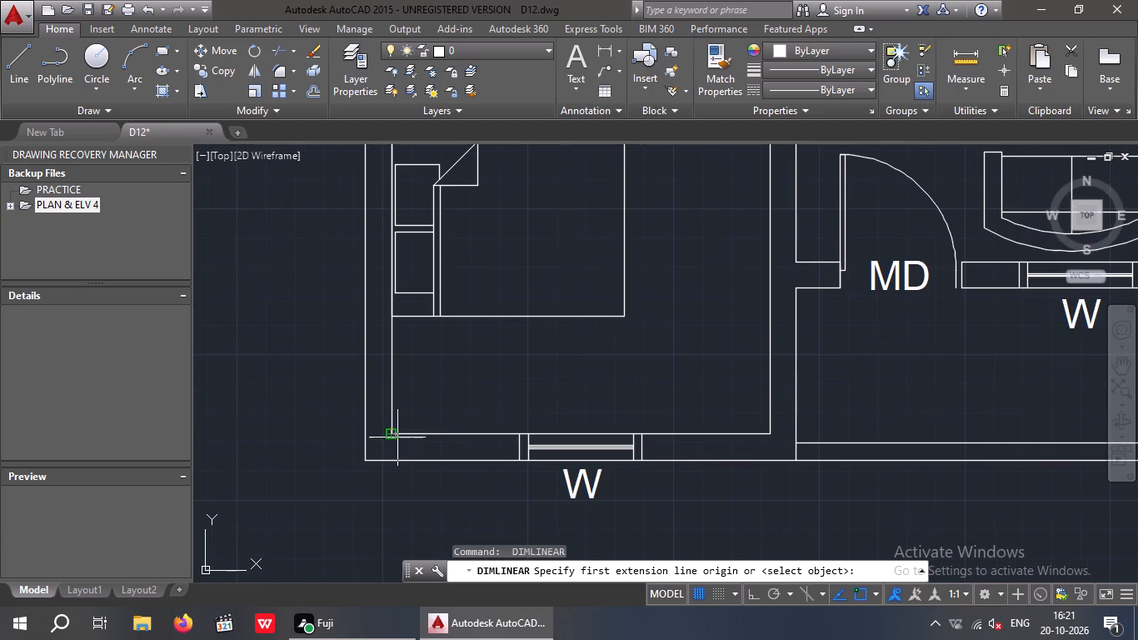
pyautogui.click(394, 435)
pyautogui.click(771, 431)
pyautogui.scroll(2, 748, 390)
pyautogui.scroll(-3, 748, 390)
pyautogui.press('space')
pyautogui.scroll(-2, 686, 422)
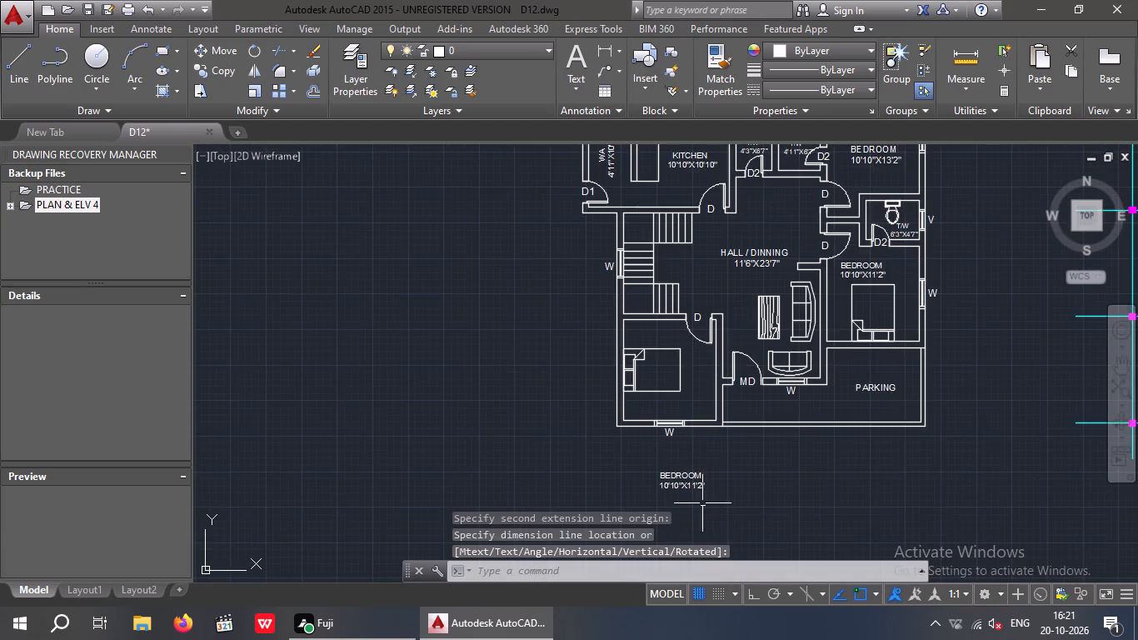
# Edit the copied BEDROOM label's second line to read 10'10"X11'9" and finish the text.
pyautogui.scroll(2, 701, 504)
pyautogui.doubleClick(660, 460)
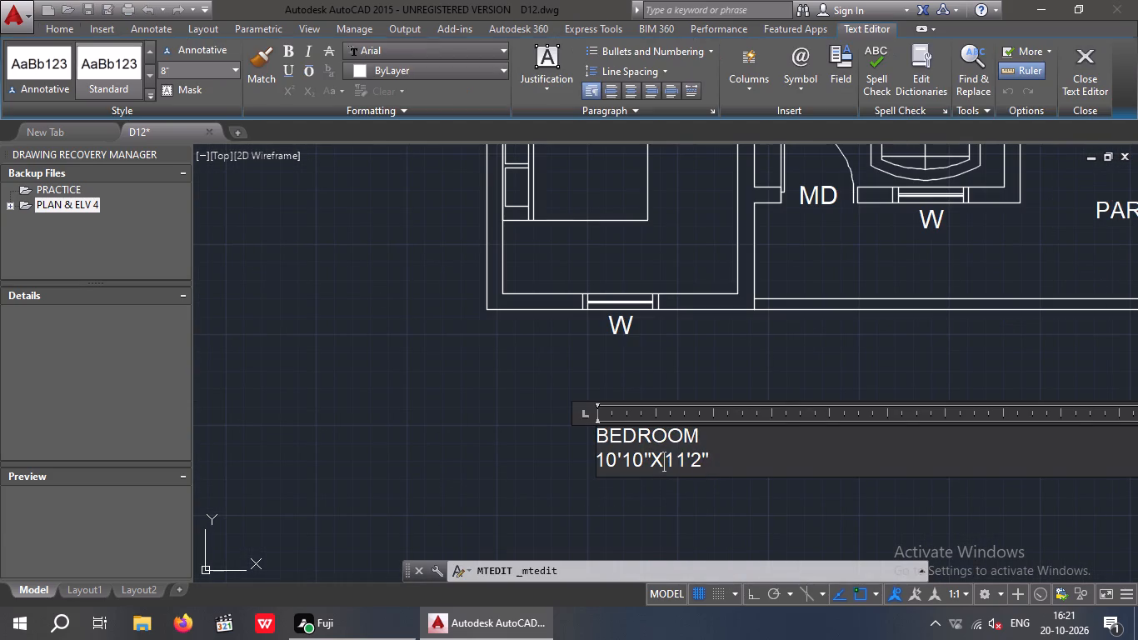
pyautogui.click(702, 463)
pyautogui.press('BackSpace')
pyautogui.write('9+')
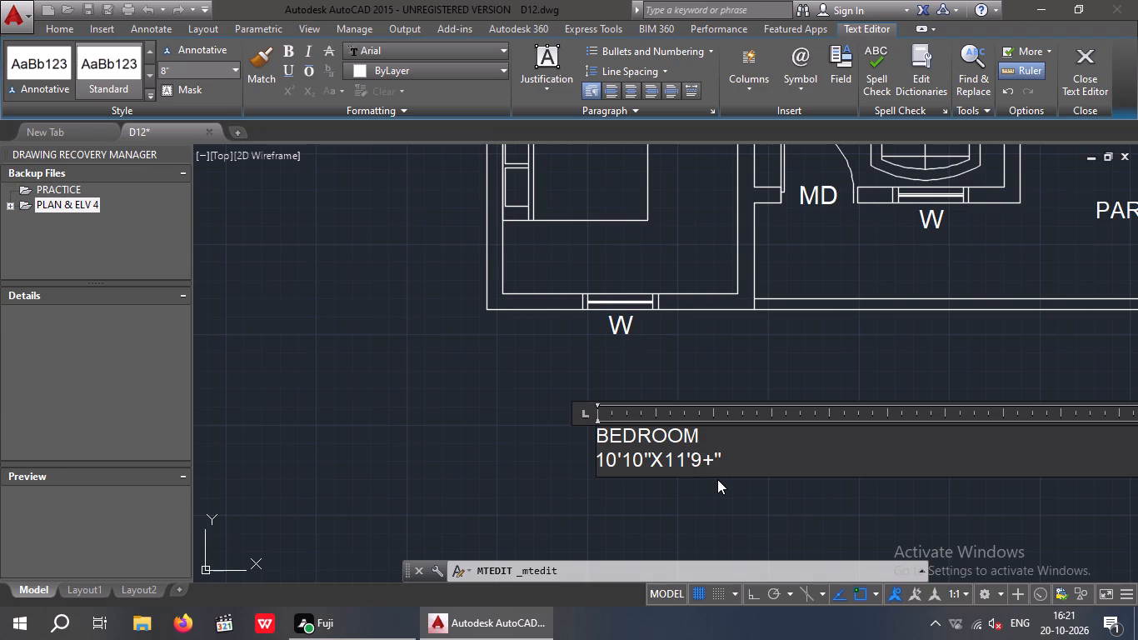
pyautogui.press('BackSpace')
pyautogui.click(669, 518)
# Turn Ortho on and rotate the copied BEDROOM label 90 degrees counterclockwise so it reads vertically.
pyautogui.click(733, 422)
pyautogui.moveTo(676, 469); pyautogui.dragTo(653, 482)
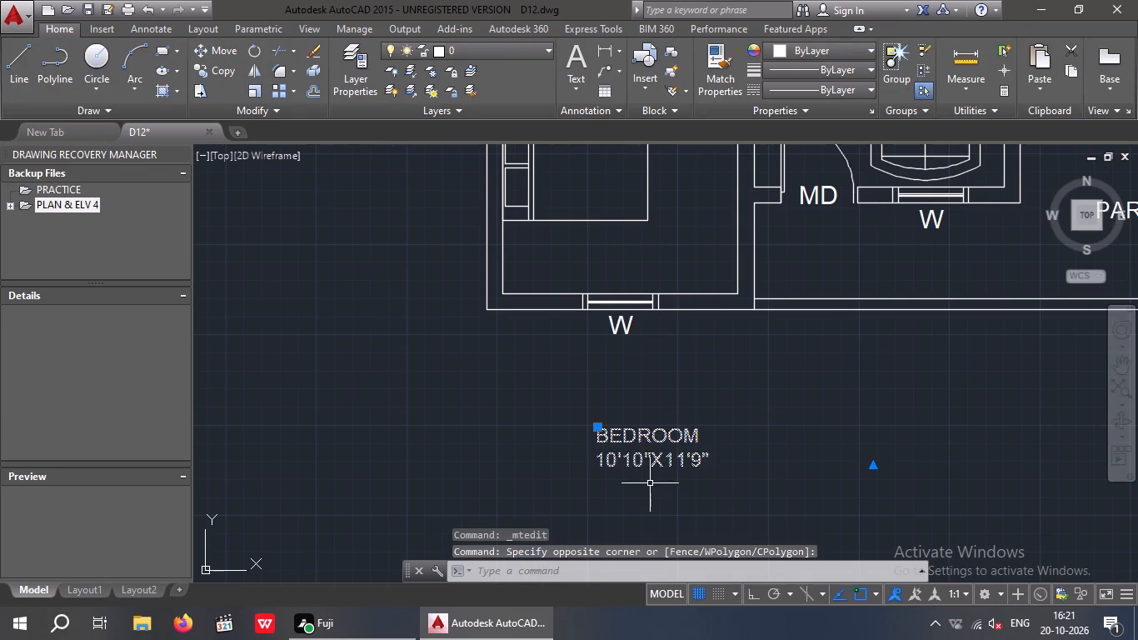
pyautogui.click(651, 482)
pyautogui.click(751, 591)
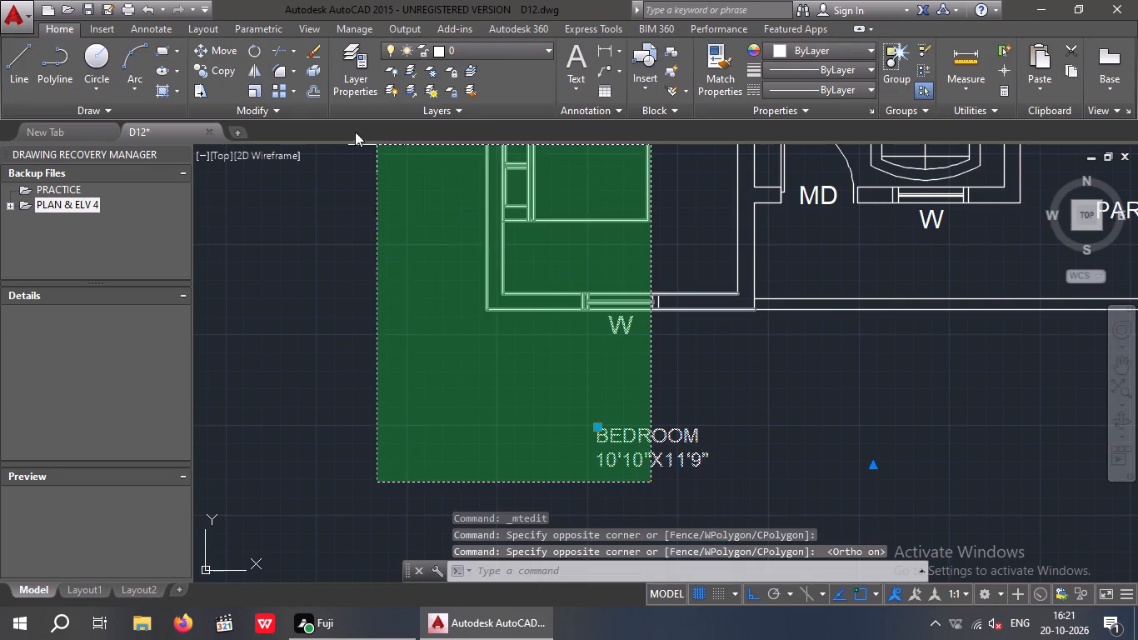
pyautogui.click(458, 358)
pyautogui.click(244, 48)
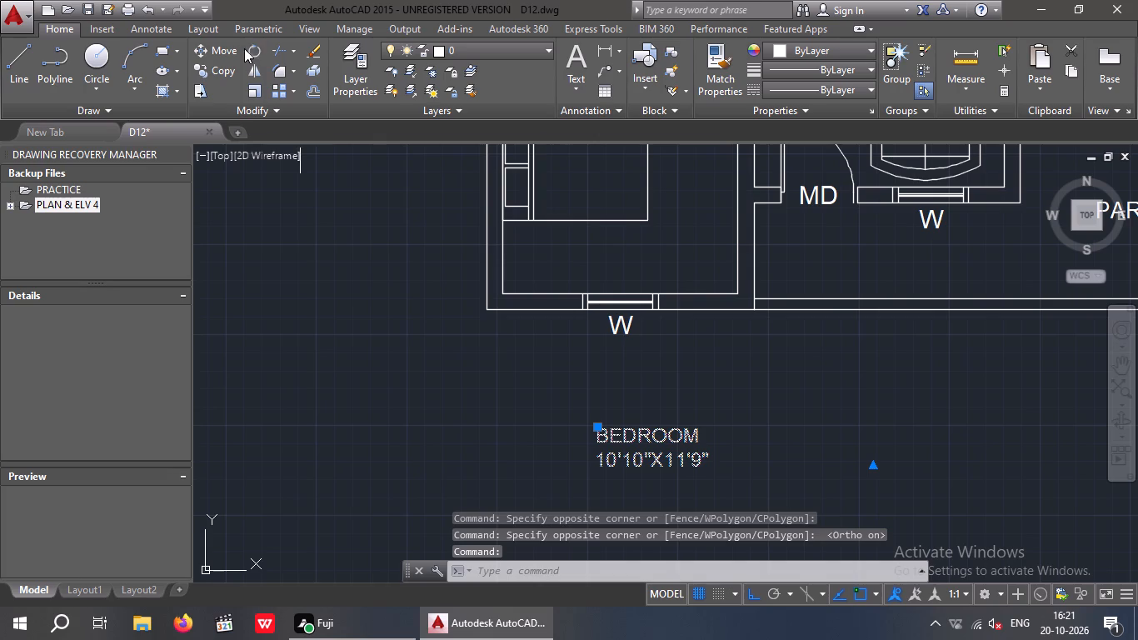
pyautogui.click(691, 449)
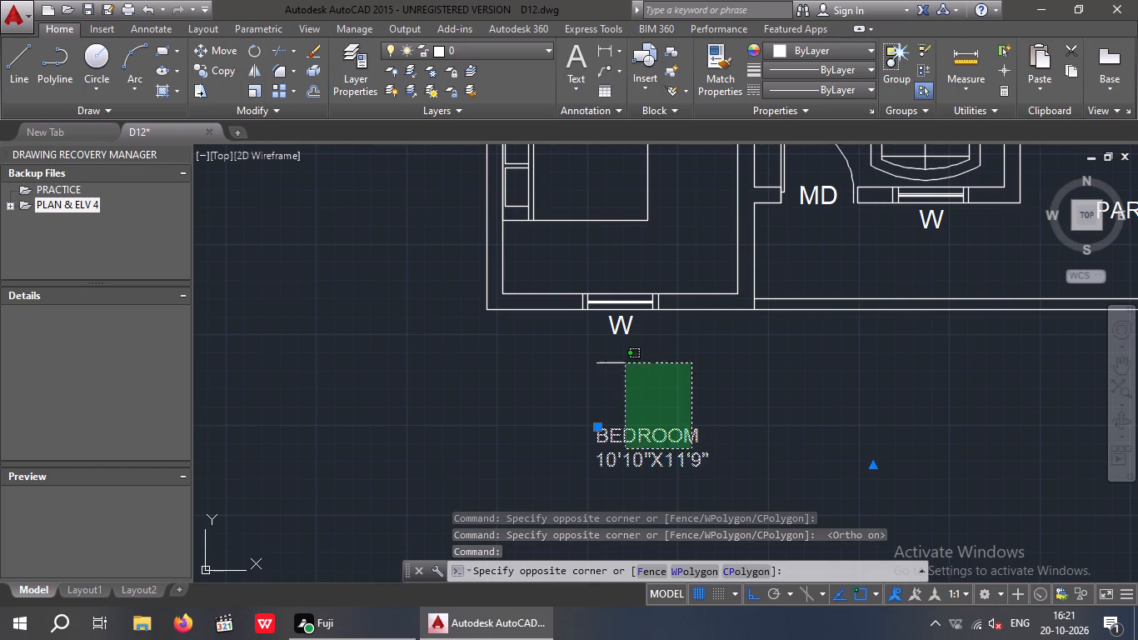
pyautogui.click(740, 432)
pyautogui.click(262, 52)
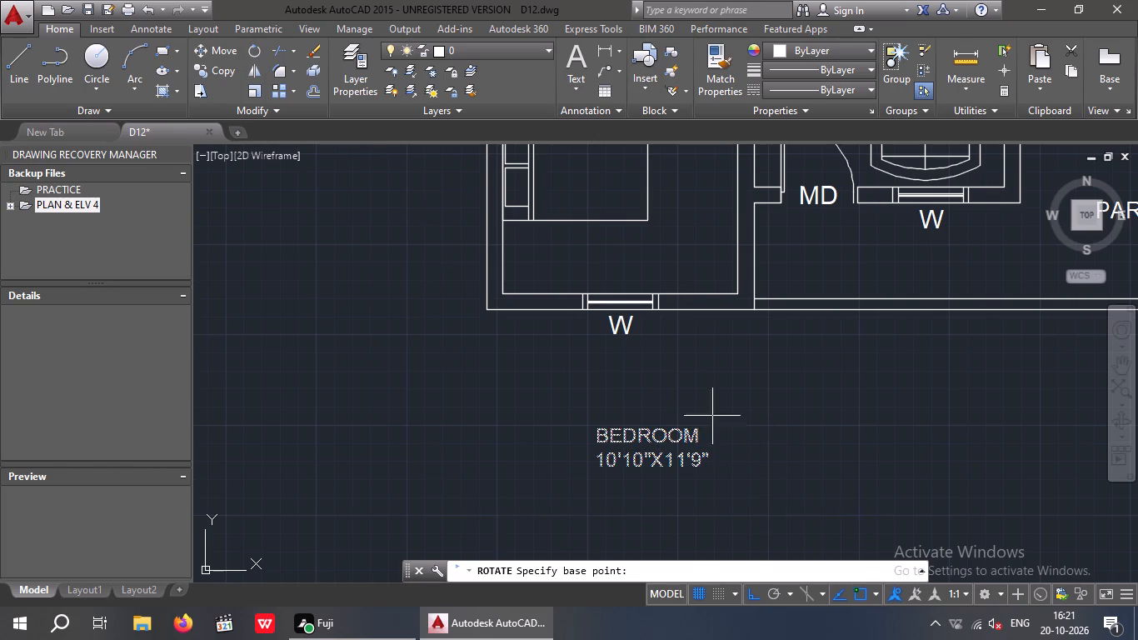
pyautogui.click(694, 439)
pyautogui.click(611, 356)
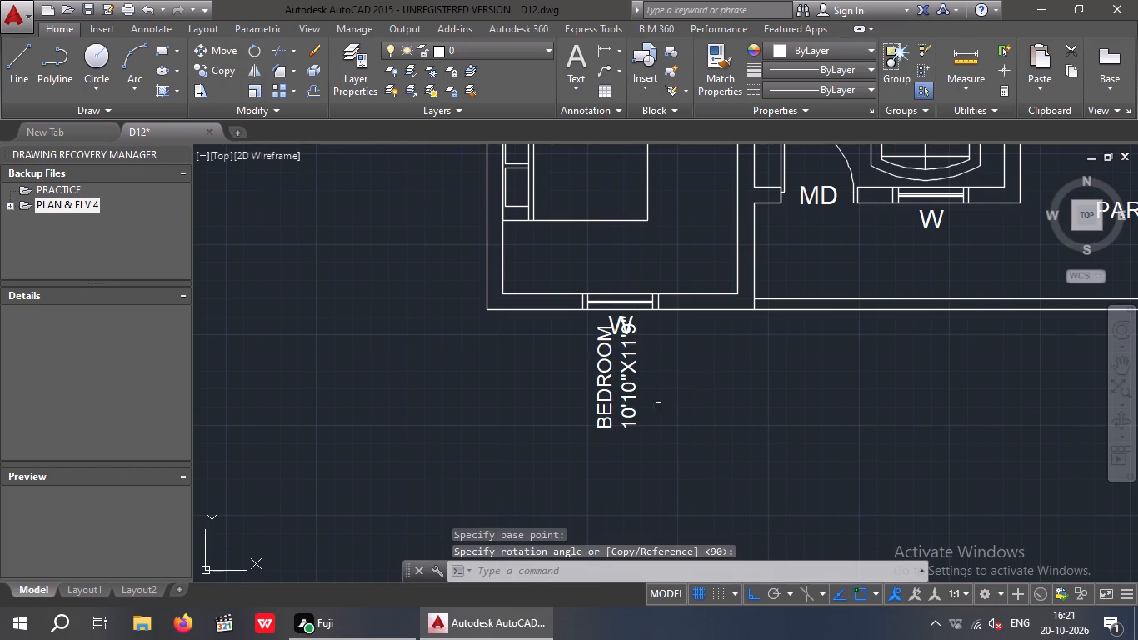
# Turn Ortho off and move the vertical BEDROOM label into the southwest bedroom, between the bed and the east wall.
pyautogui.moveTo(716, 395); pyautogui.dragTo(606, 422)
pyautogui.moveTo(586, 429); pyautogui.dragTo(562, 424)
pyautogui.click(222, 47)
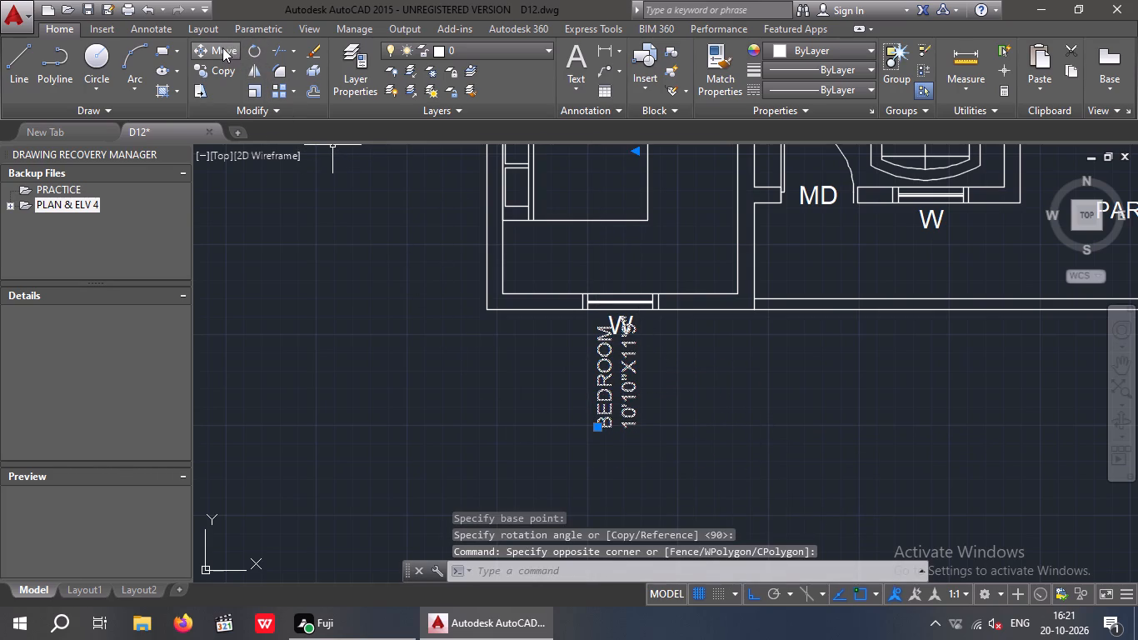
pyautogui.click(755, 595)
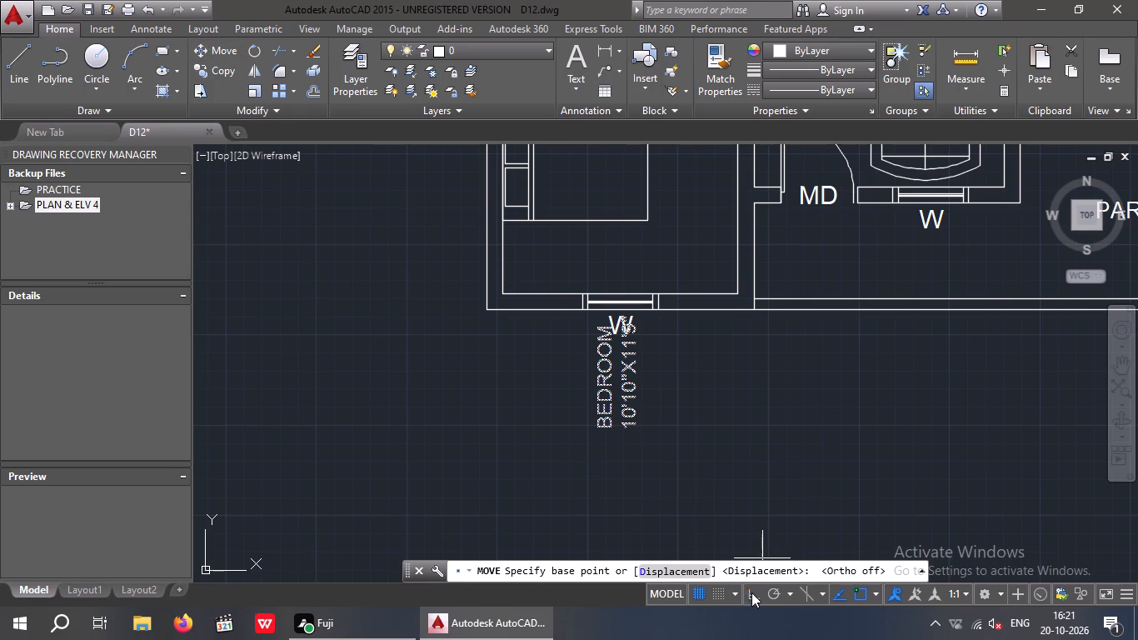
pyautogui.click(634, 422)
pyautogui.moveTo(675, 455); pyautogui.dragTo(661, 572, button='middle')
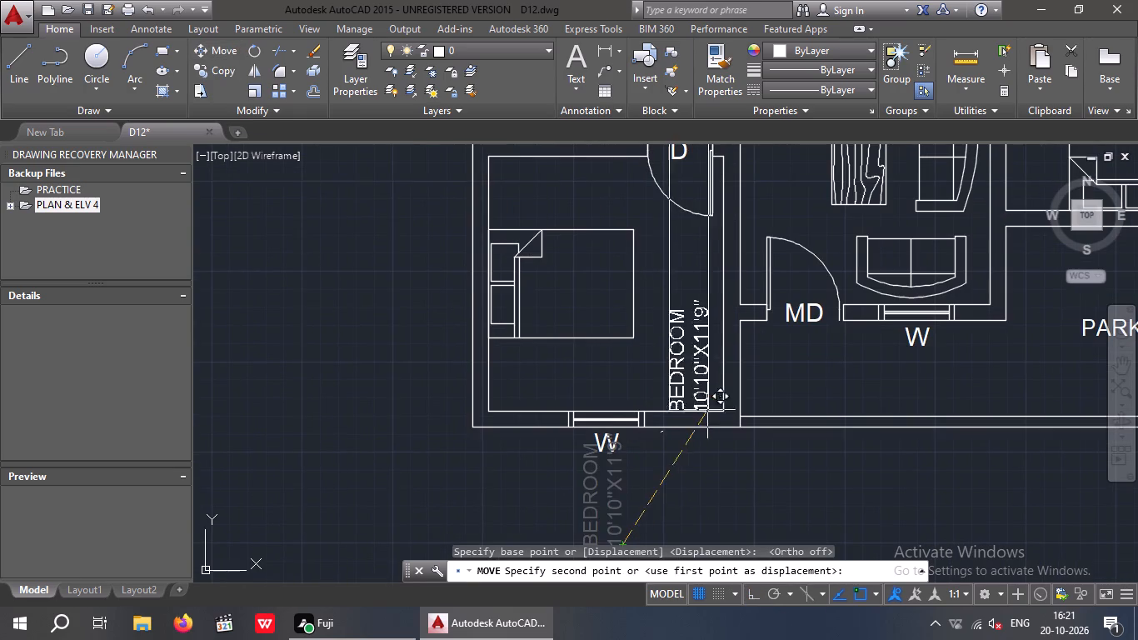
pyautogui.click(699, 344)
# Offset the west wall line of the parking area 2' to the east, near the plan's south wall.
pyautogui.scroll(-2, 699, 362)
pyautogui.moveTo(766, 438); pyautogui.dragTo(698, 454, button='middle')
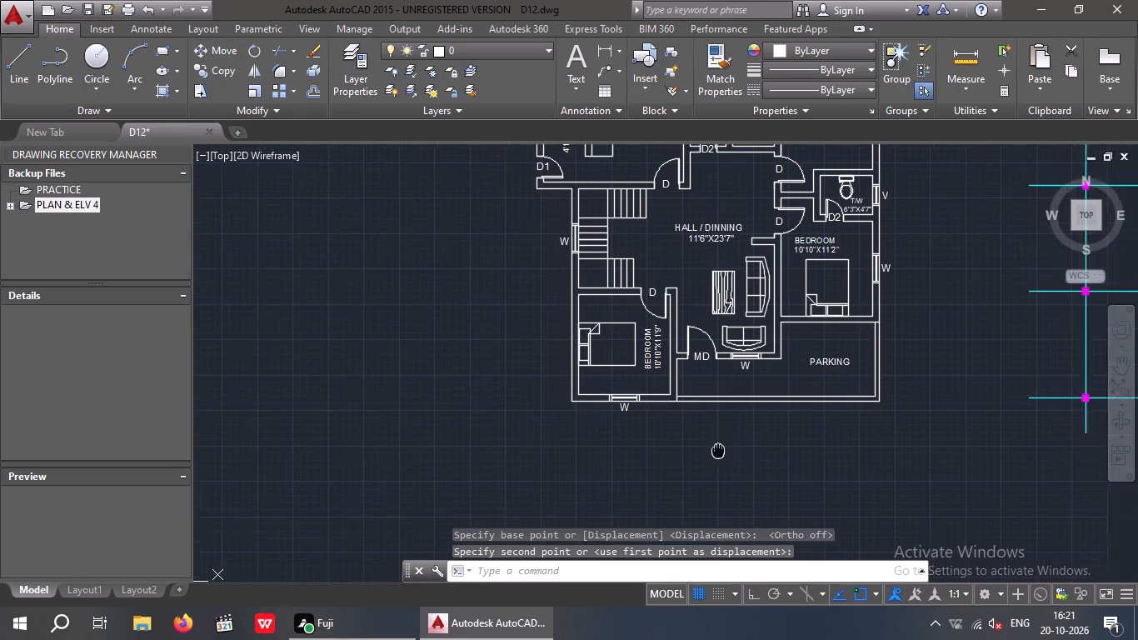
pyautogui.moveTo(698, 454); pyautogui.dragTo(646, 456, button='middle')
pyautogui.moveTo(675, 420); pyautogui.dragTo(593, 452, button='middle')
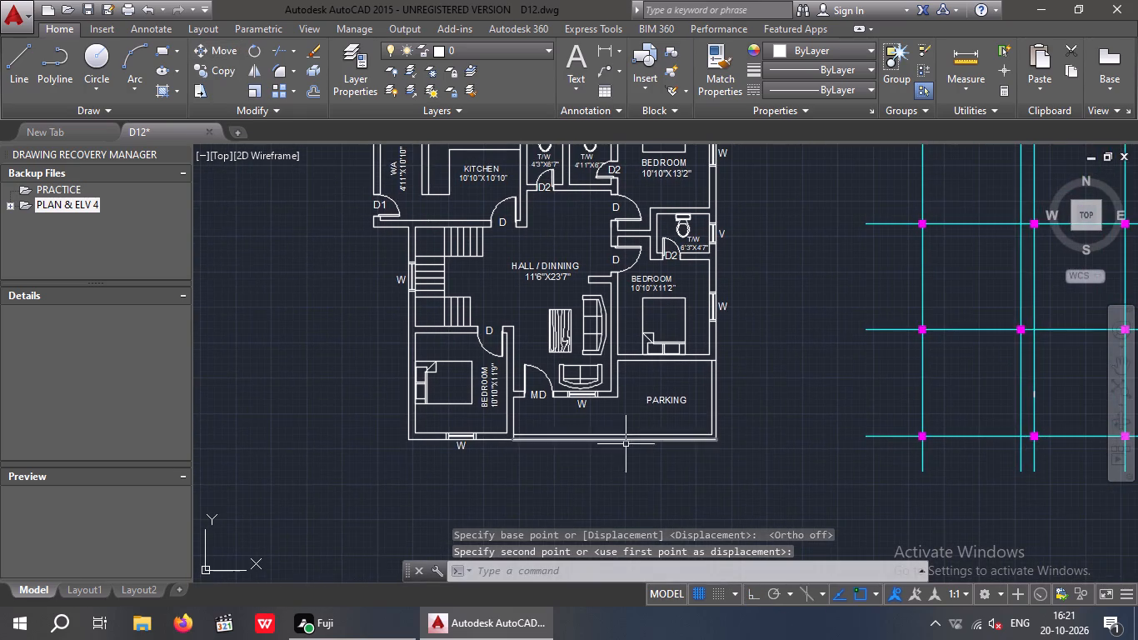
pyautogui.moveTo(626, 445); pyautogui.dragTo(607, 472, button='middle')
pyautogui.scroll(4, 512, 477)
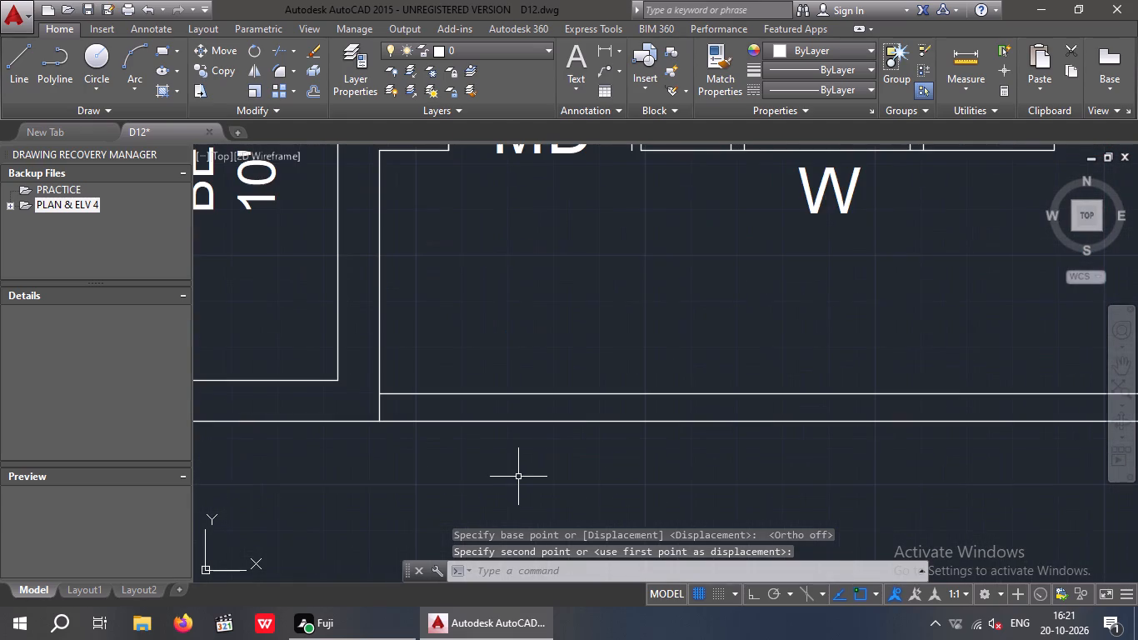
pyautogui.press('o')
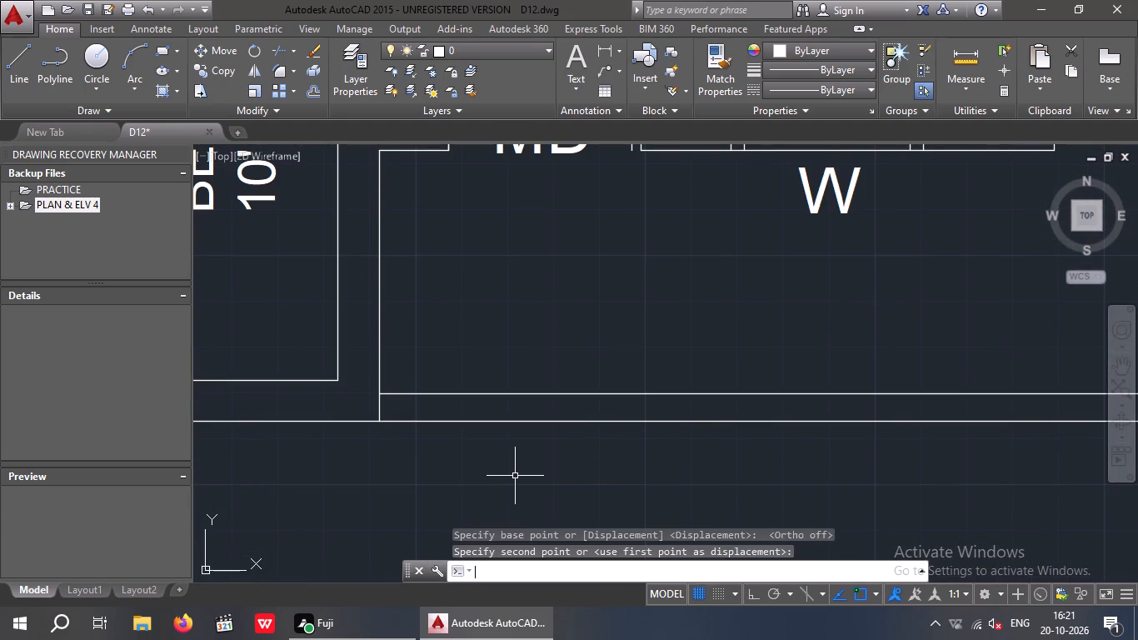
pyautogui.press('Return')
pyautogui.press('1')
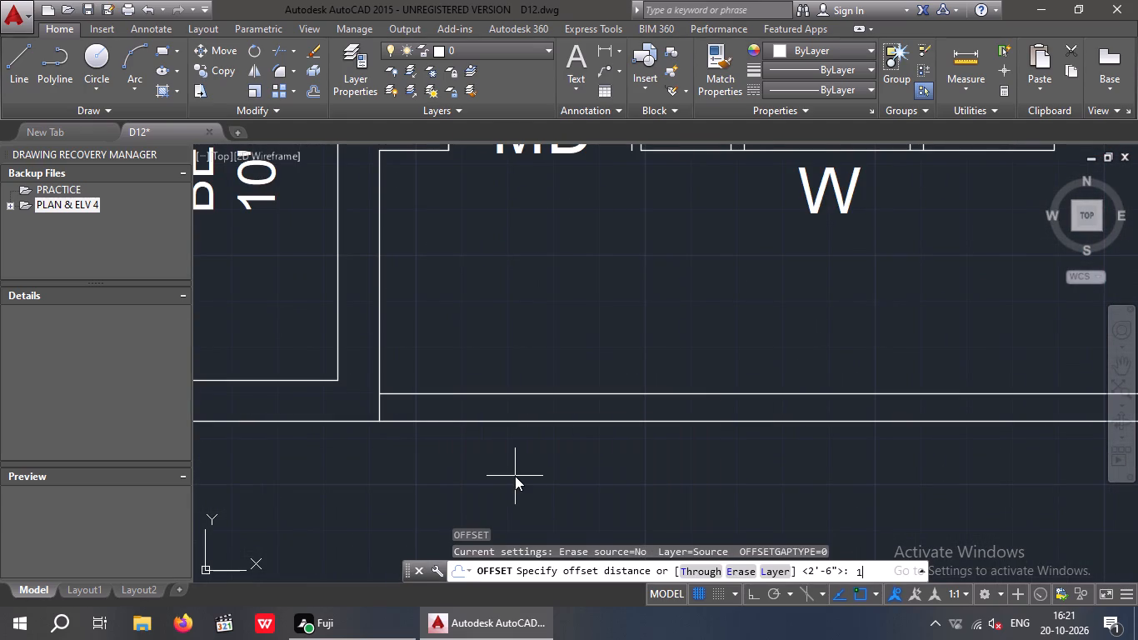
pyautogui.press('BackSpace')
pyautogui.press('2')
pyautogui.press("'")
pyautogui.press('Return')
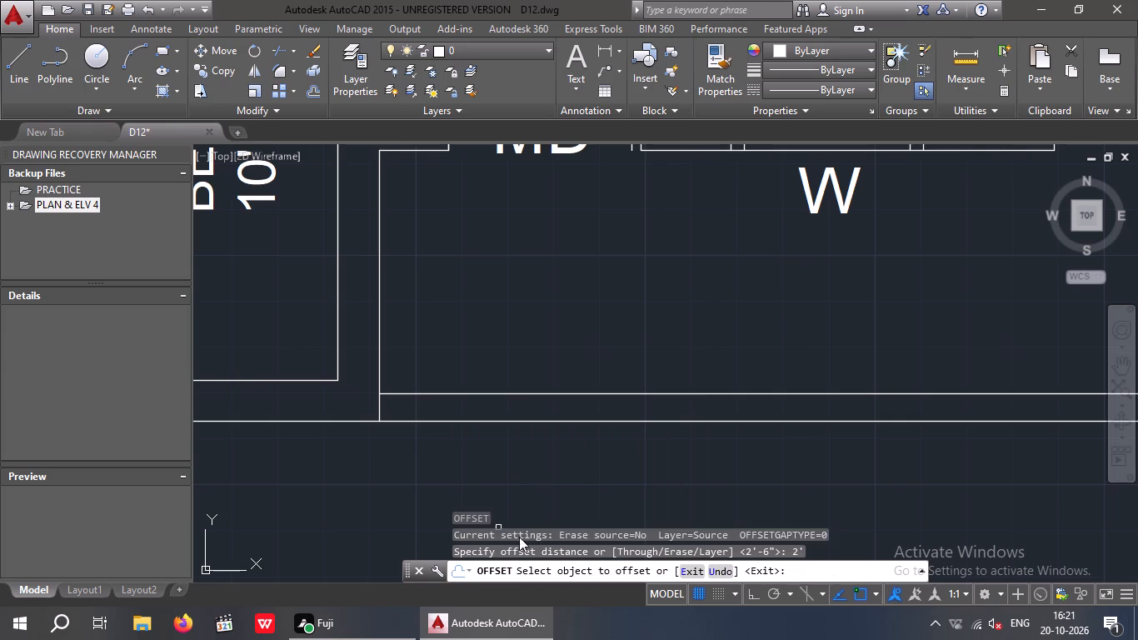
pyautogui.moveTo(382, 407); pyautogui.dragTo(394, 407)
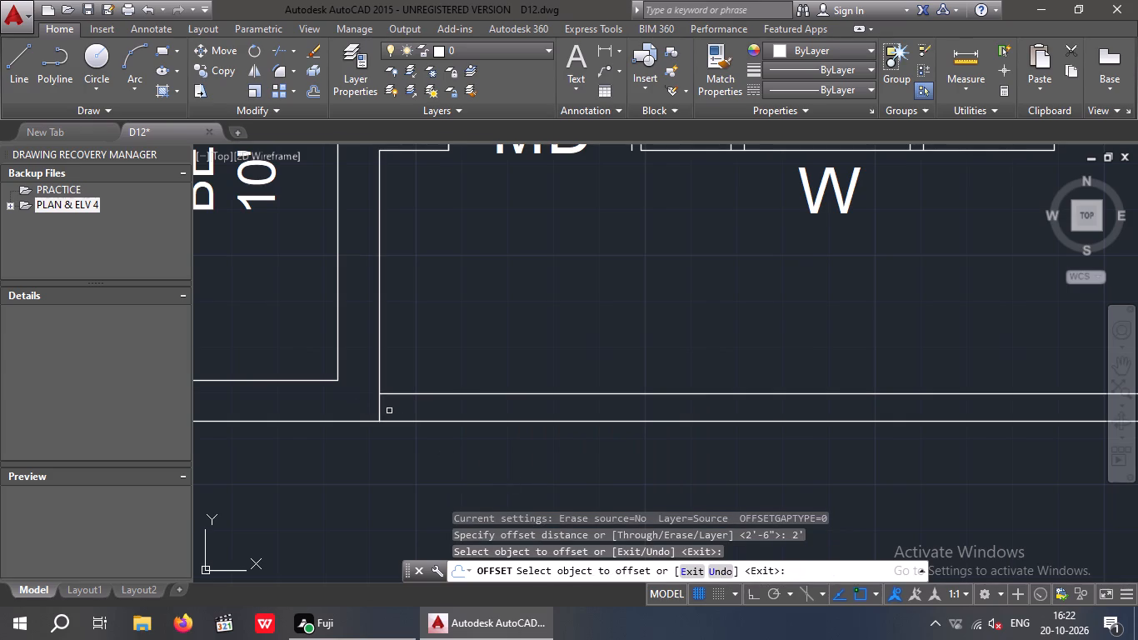
pyautogui.click(378, 409)
pyautogui.click(458, 416)
pyautogui.scroll(-1, 464, 464)
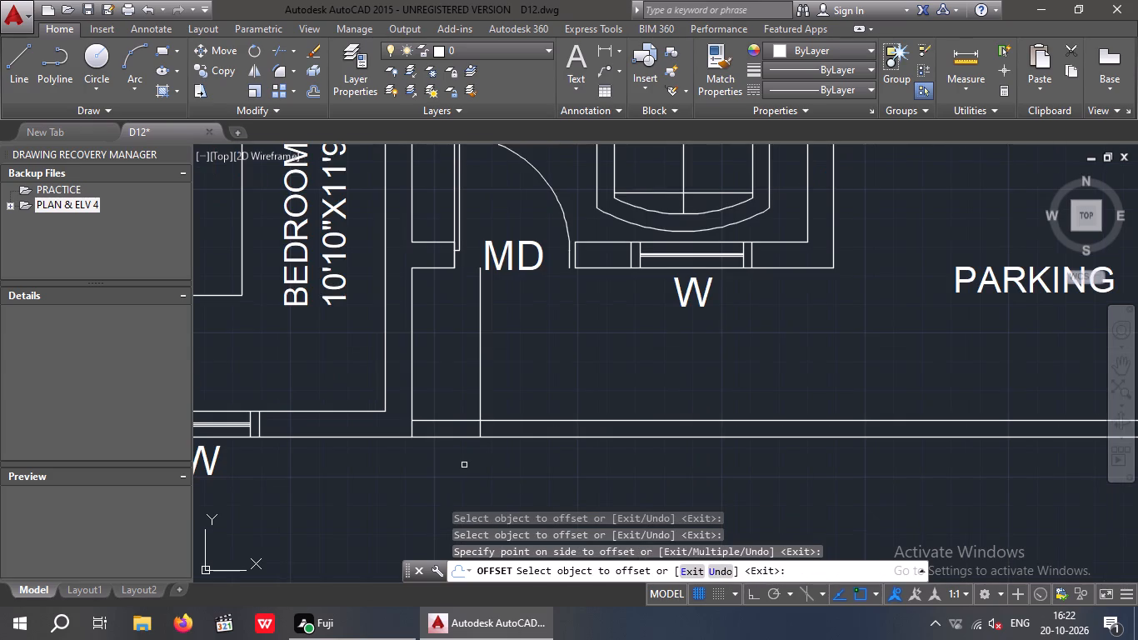
pyautogui.press('Escape')
pyautogui.press('Escape')
# Offset the new vertical line a further 5' to the east to mark the gate opening's other side.
pyautogui.press('o')
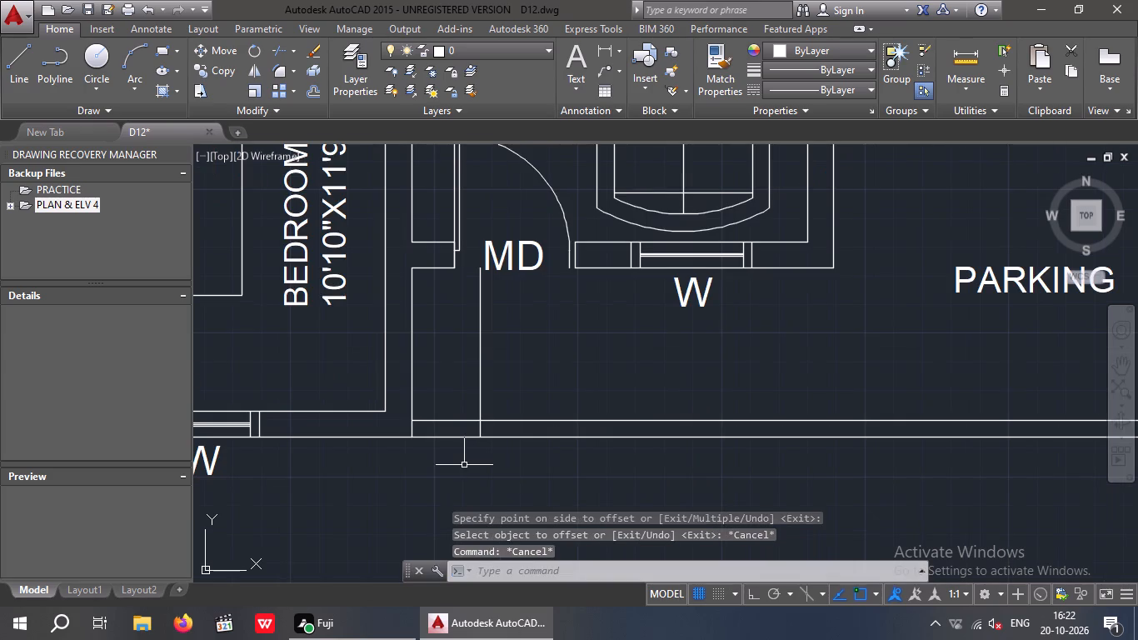
pyautogui.press('Return')
pyautogui.write("5'")
pyautogui.press('Return')
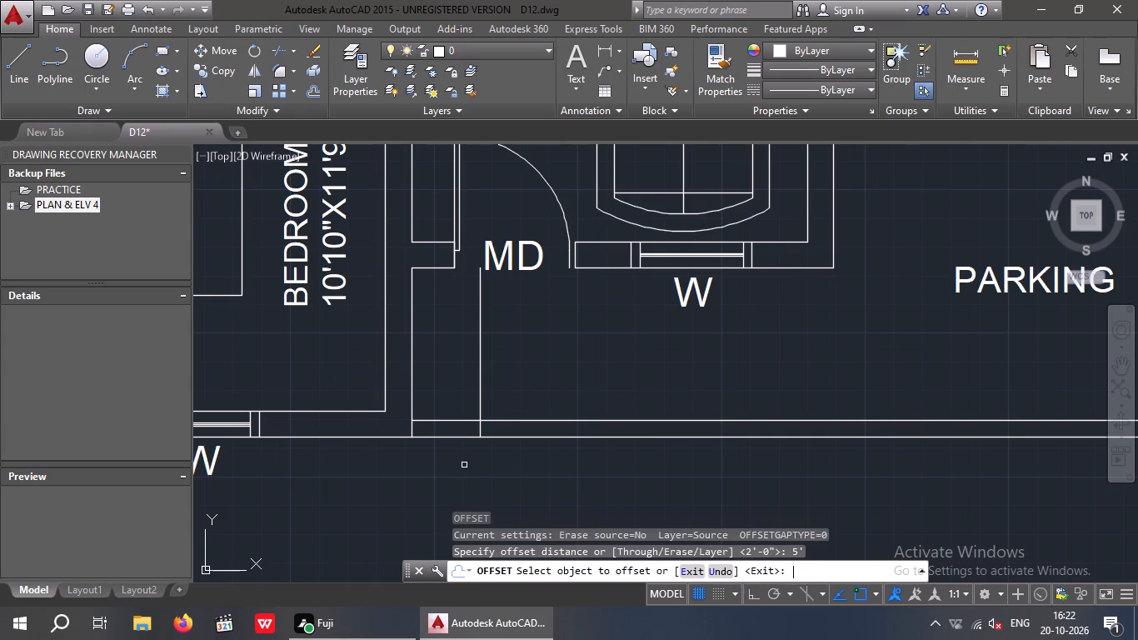
pyautogui.moveTo(481, 377); pyautogui.dragTo(495, 377)
pyautogui.click(576, 369)
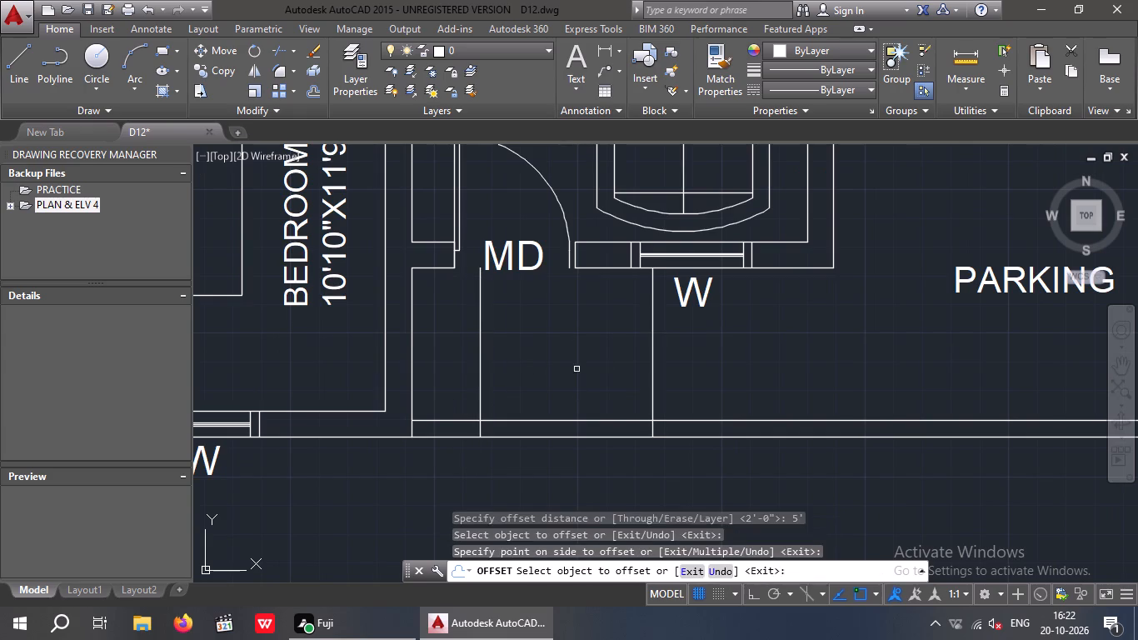
pyautogui.press('Escape')
pyautogui.press('Escape')
# Trim both vertical offset lines between the main door wall and the parking area's south wall.
pyautogui.press('t')
pyautogui.press('r')
pyautogui.press('space')
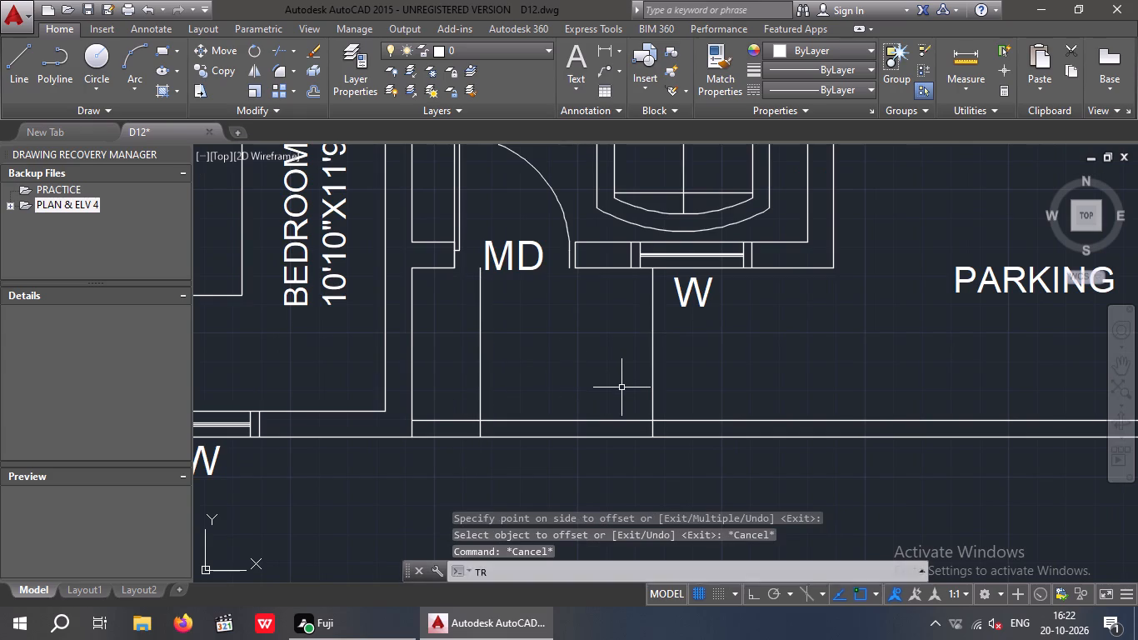
pyautogui.press('space')
pyautogui.moveTo(691, 365); pyautogui.dragTo(598, 365)
pyautogui.click(452, 367)
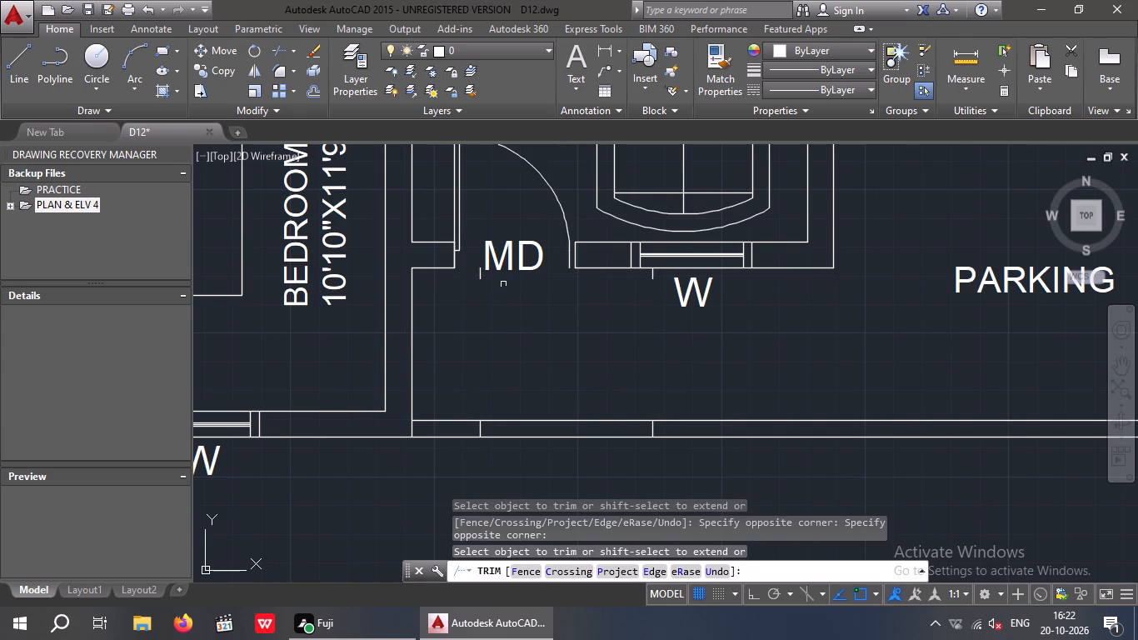
pyautogui.scroll(2, 498, 283)
pyautogui.press('Escape')
# Erase the two short leftover line pieces beside the MD and W labels.
pyautogui.moveTo(463, 287); pyautogui.dragTo(447, 287)
pyautogui.click(430, 267)
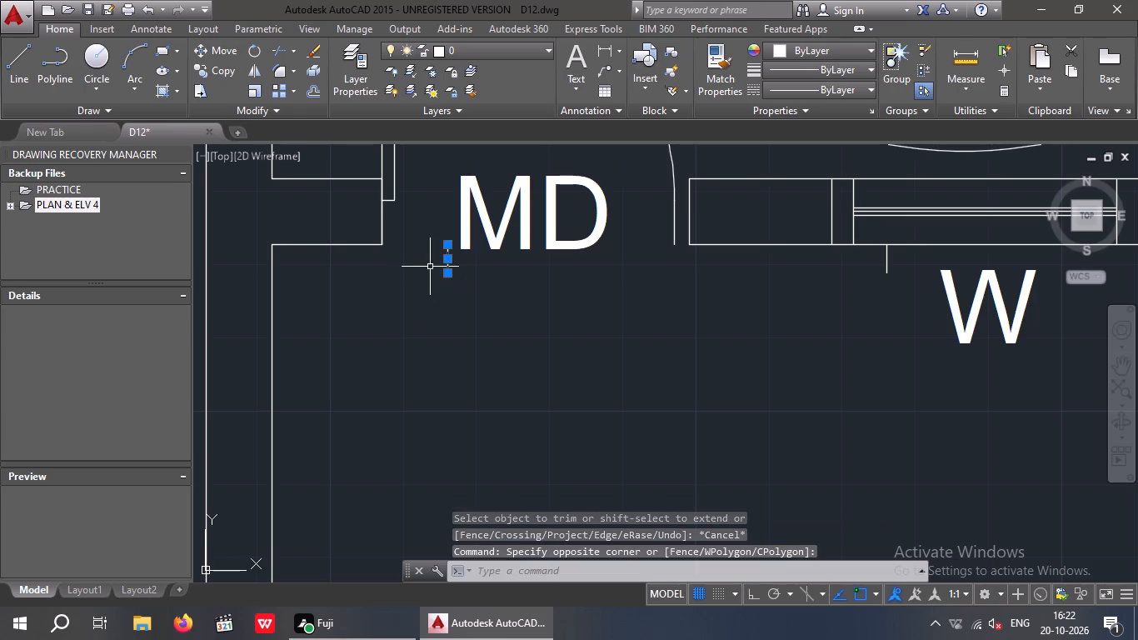
pyautogui.moveTo(902, 264); pyautogui.dragTo(878, 260)
pyautogui.click(870, 261)
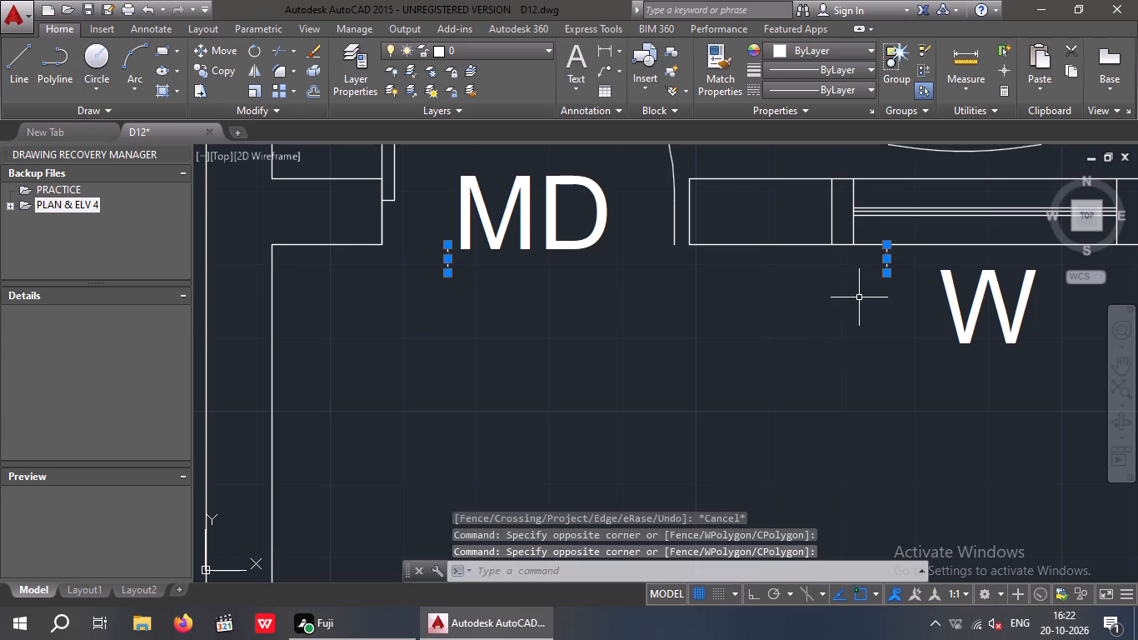
pyautogui.press('Delete')
pyautogui.scroll(-3, 793, 357)
pyautogui.press('Escape')
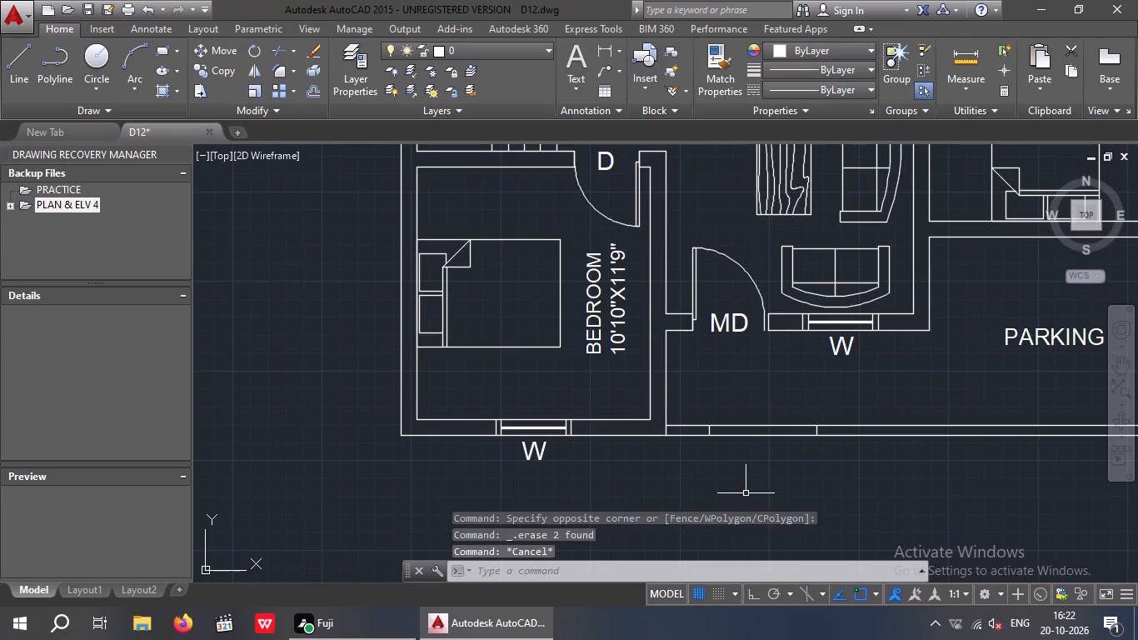
pyautogui.press('Escape')
# Trim both south wall lines between the two short vertical lines to open the 5' gate gap.
pyautogui.press('t')
pyautogui.press('r')
pyautogui.press('space')
pyautogui.press('space')
pyautogui.moveTo(781, 513); pyautogui.dragTo(760, 475)
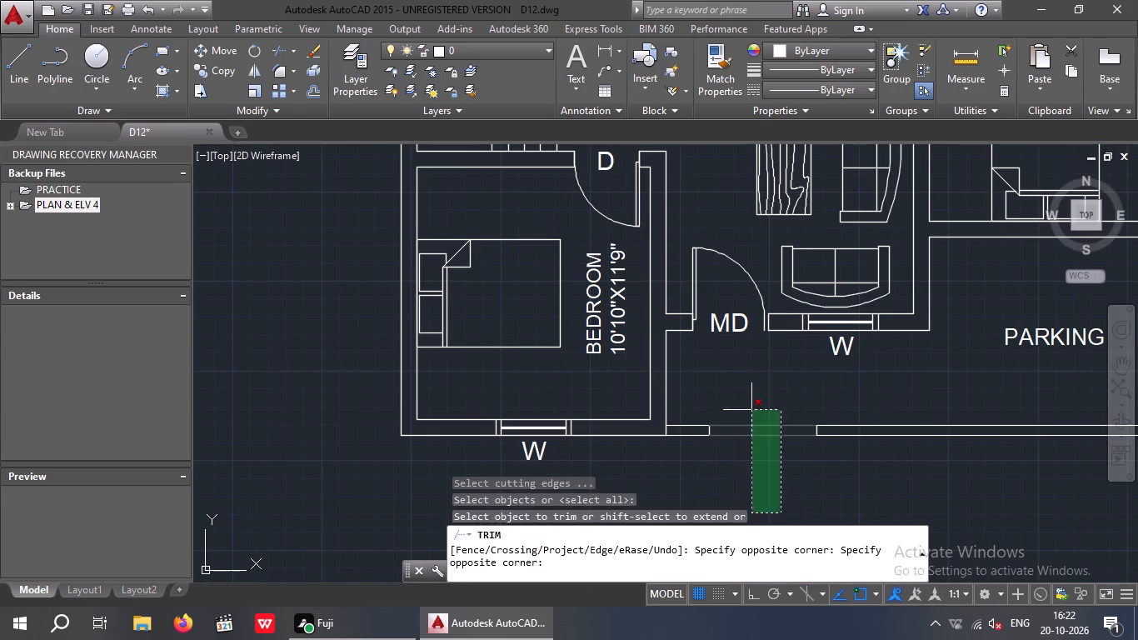
pyautogui.click(751, 400)
pyautogui.press('Escape')
pyautogui.press('Escape')
pyautogui.press('Escape')
# Draw a line across the gate gap between the midpoints of its two wall ends.
pyautogui.press('l')
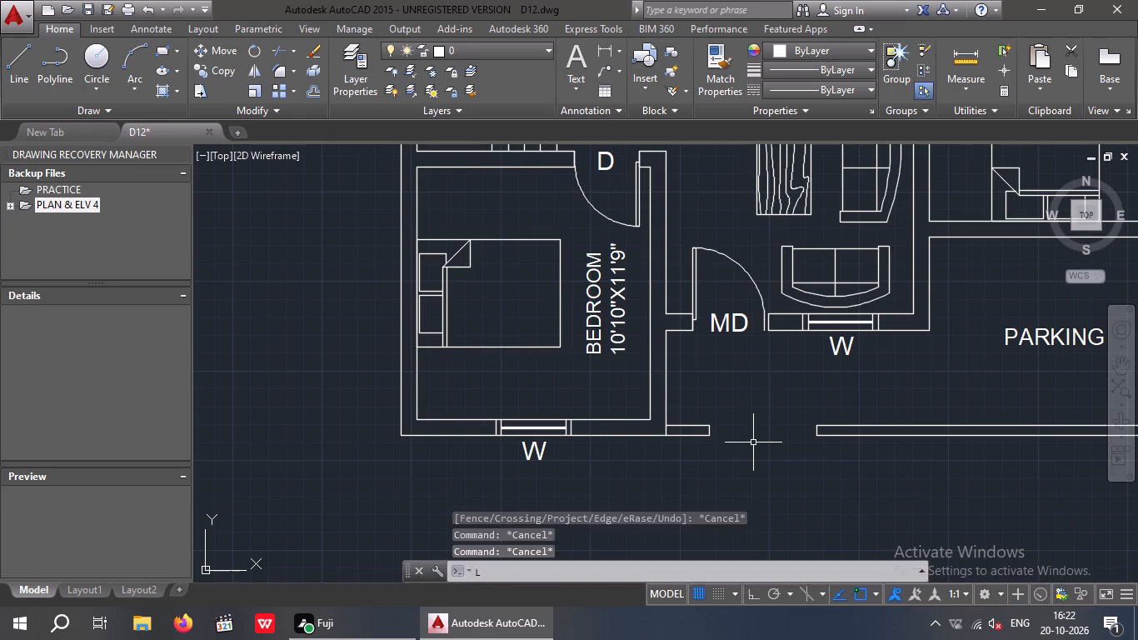
pyautogui.press('Return')
pyautogui.scroll(3, 722, 425)
pyautogui.click(671, 454)
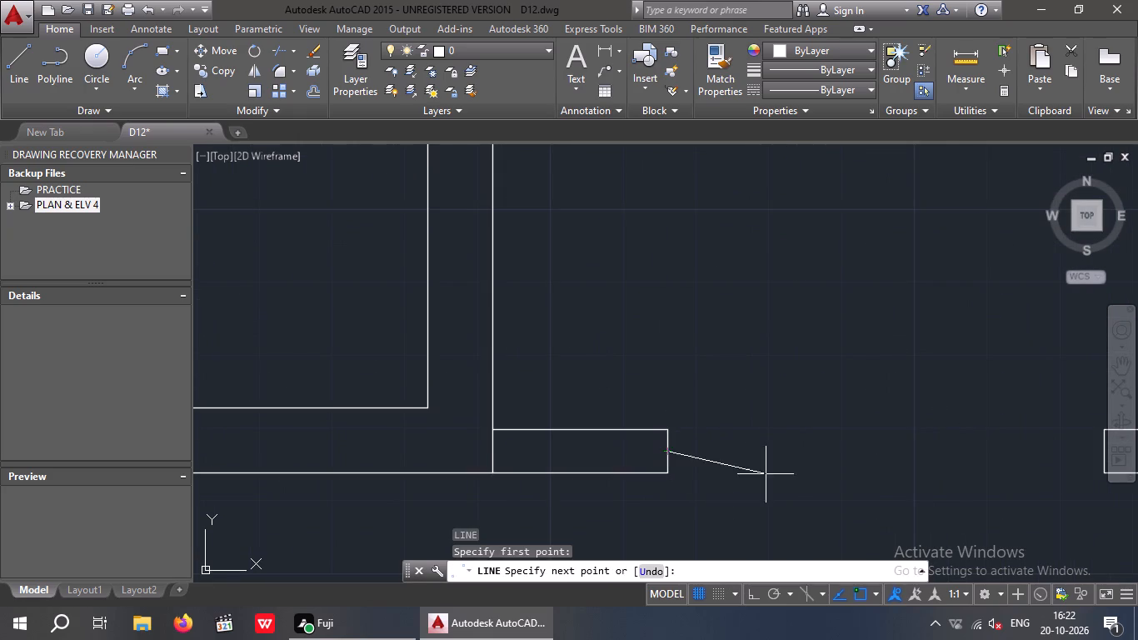
pyautogui.scroll(-3, 783, 463)
pyautogui.scroll(3, 862, 471)
pyautogui.click(866, 430)
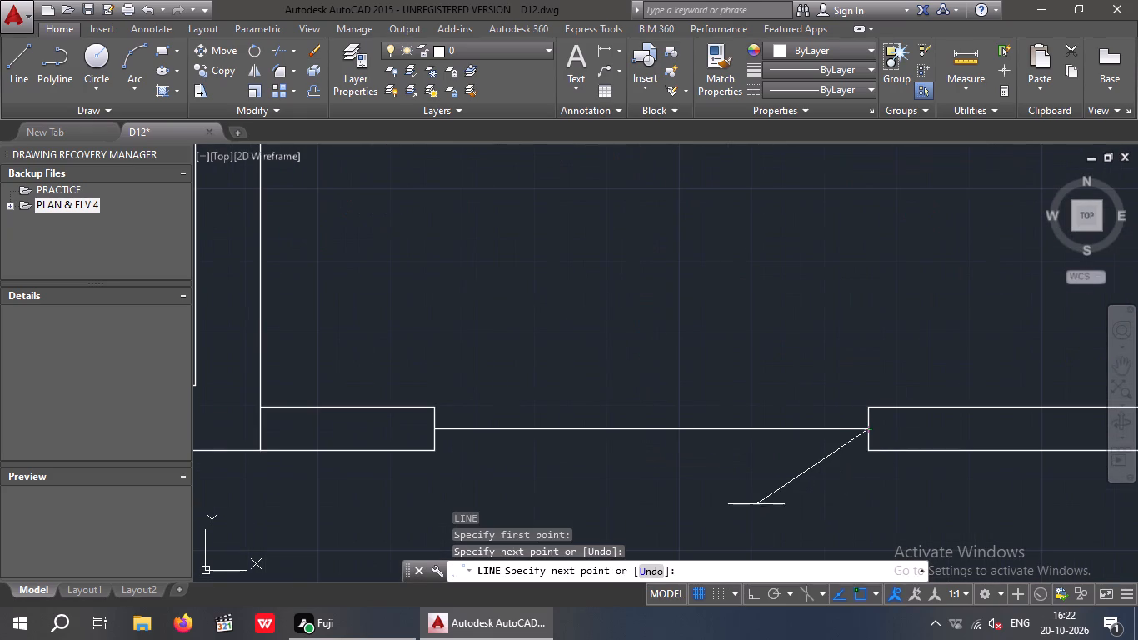
pyautogui.press('Escape')
pyautogui.press('Escape')
# Copy the PARKING label to just above the gate opening in the south wall.
pyautogui.scroll(-3, 706, 449)
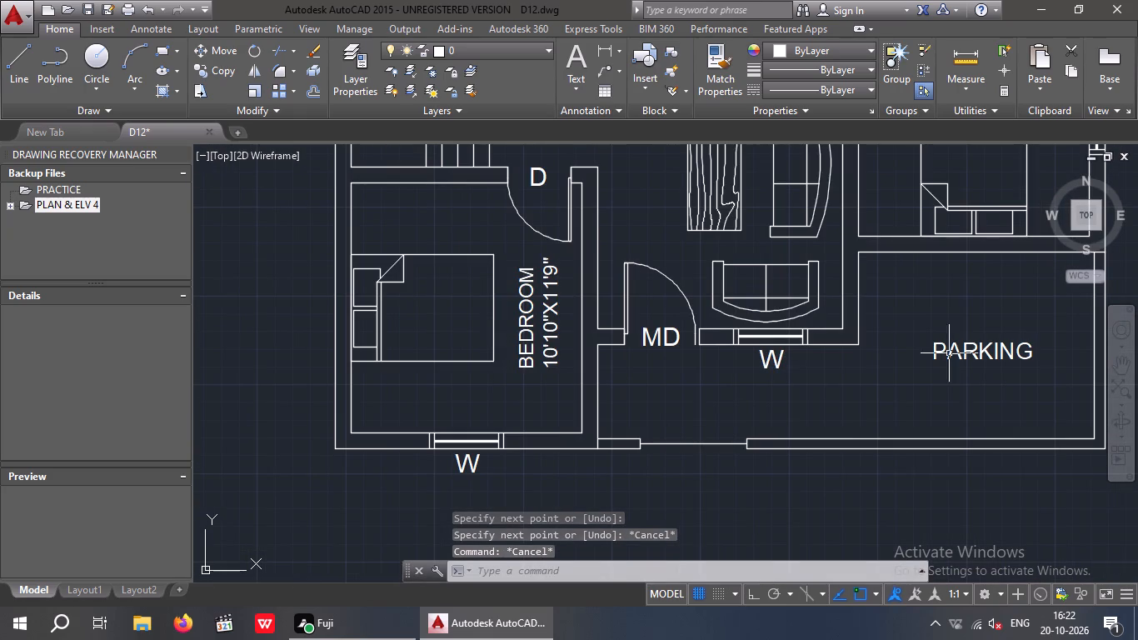
pyautogui.doubleClick(981, 369)
pyautogui.click(955, 326)
pyautogui.press('Escape')
pyautogui.moveTo(991, 402); pyautogui.dragTo(931, 349)
pyautogui.click(921, 325)
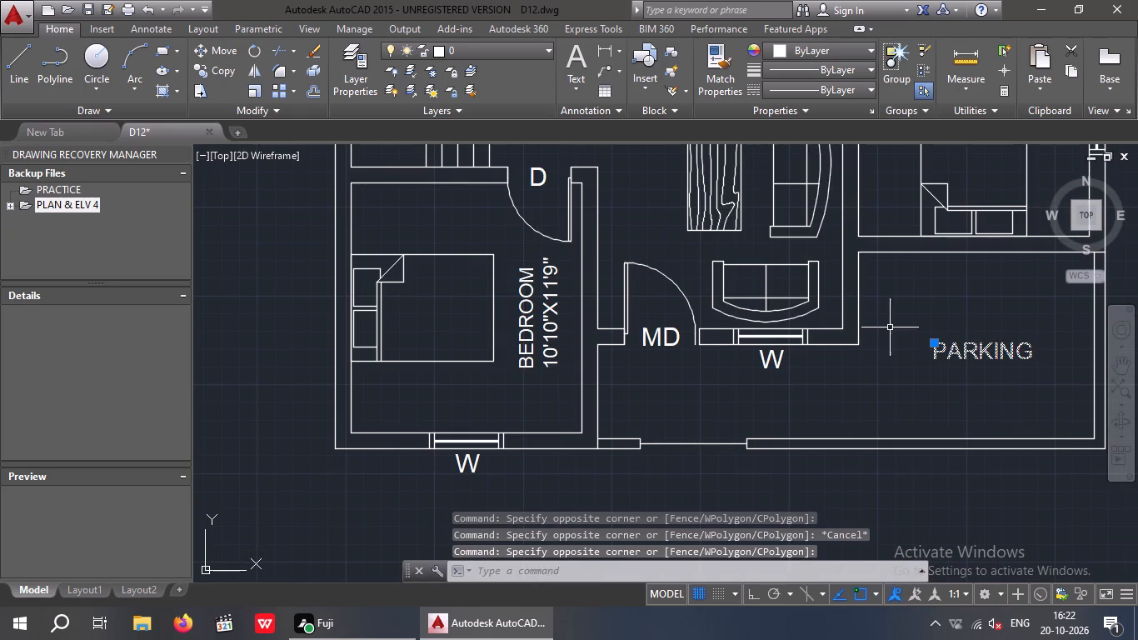
pyautogui.click(216, 71)
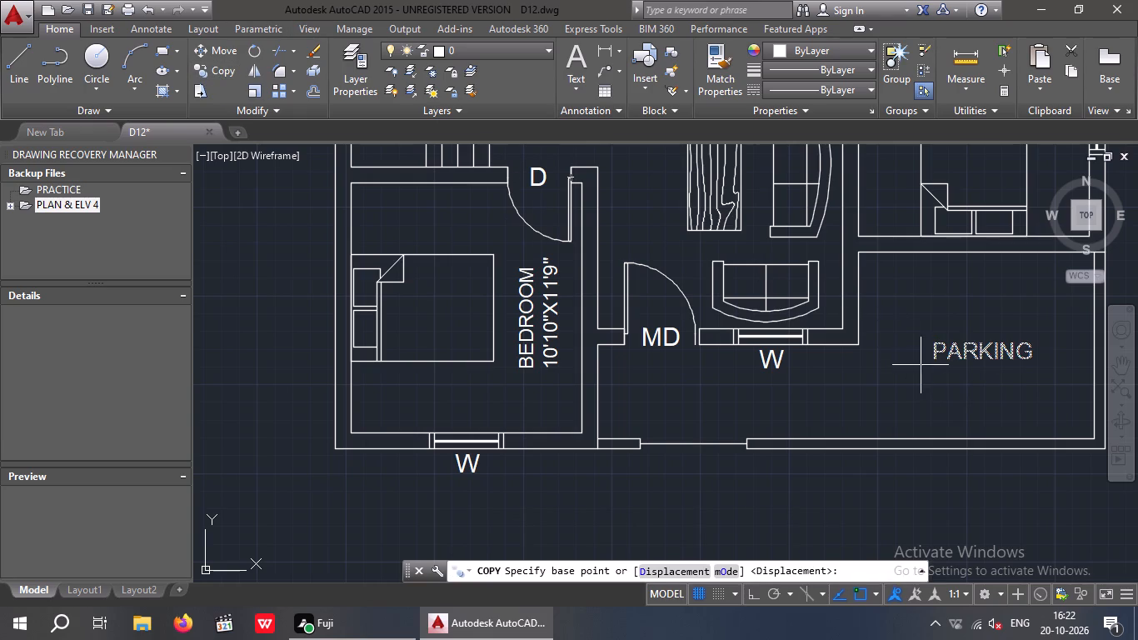
pyautogui.click(933, 359)
pyautogui.moveTo(934, 358); pyautogui.dragTo(900, 375)
pyautogui.scroll(2, 651, 432)
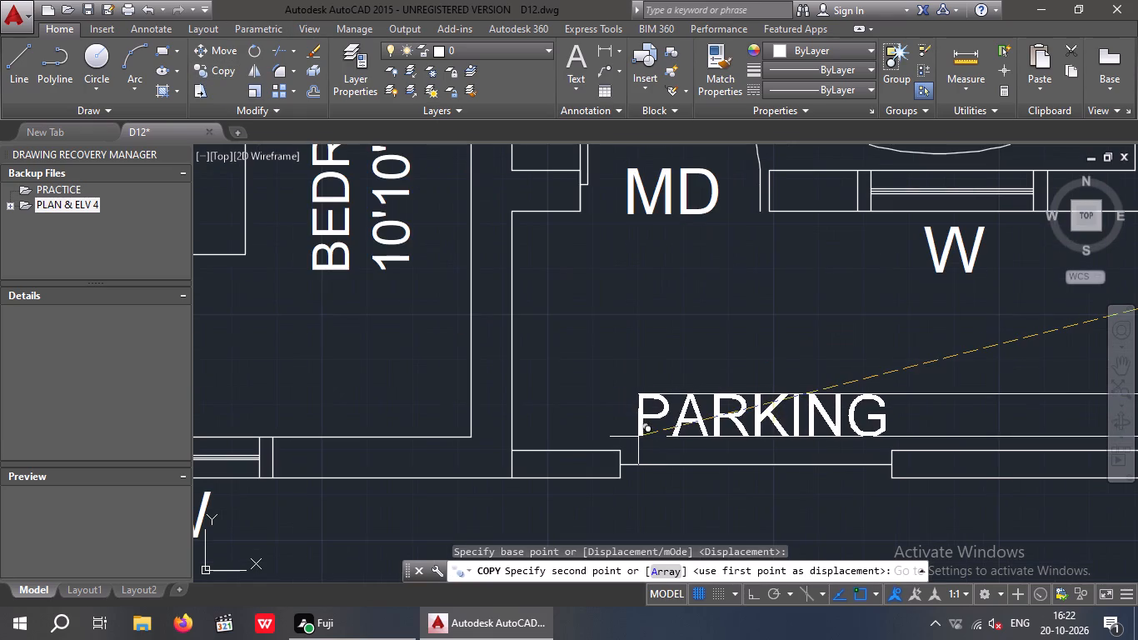
pyautogui.click(638, 437)
pyautogui.press('Escape')
# Change the copied PARKING label's text to GATE and finish the text.
pyautogui.doubleClick(721, 413)
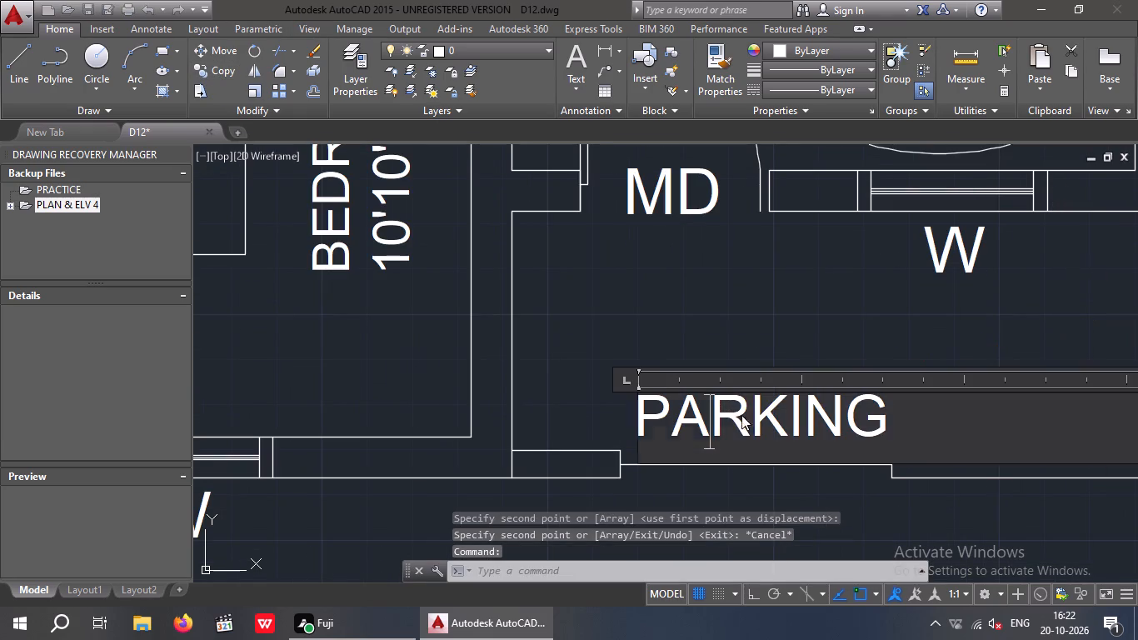
pyautogui.click(893, 413)
pyautogui.press('BackSpace')
pyautogui.press('BackSpace')
pyautogui.press('BackSpace')
pyautogui.press('BackSpace')
pyautogui.press('BackSpace')
pyautogui.press('BackSpace')
pyautogui.press('BackSpace')
pyautogui.press('BackSpace')
pyautogui.press('BackSpace')
pyautogui.press('BackSpace')
pyautogui.press('BackSpace')
pyautogui.press('BackSpace')
pyautogui.press('BackSpace')
pyautogui.press('BackSpace')
pyautogui.press('BackSpace')
pyautogui.press('BackSpace')
pyautogui.press('BackSpace')
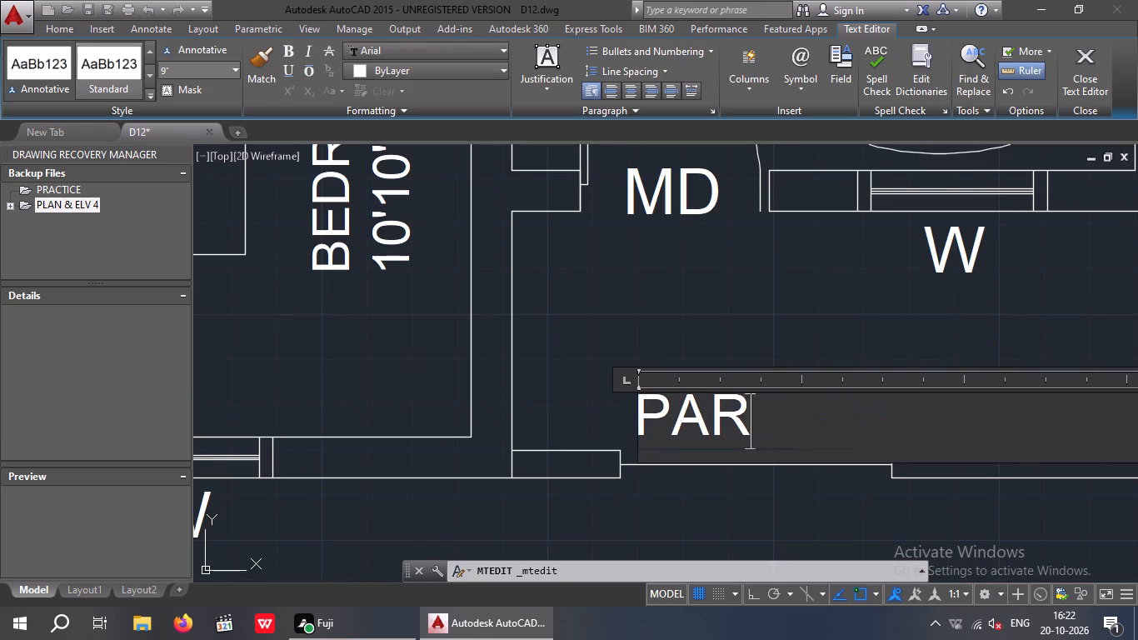
pyautogui.write('GATE')
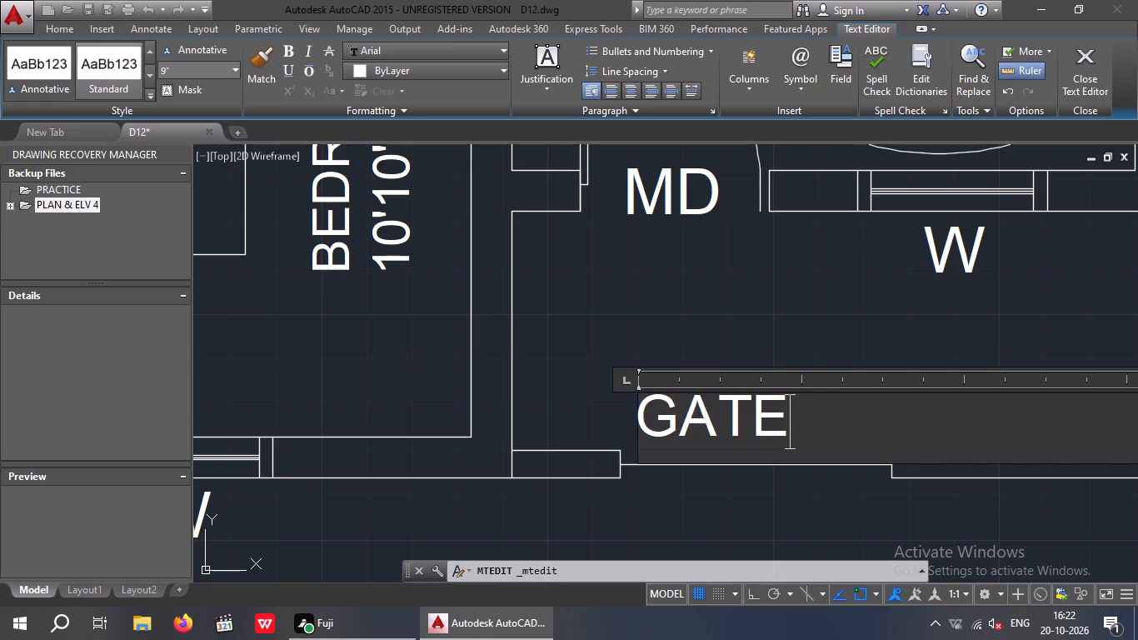
pyautogui.click(736, 292)
# Copy the GATE label to the landing space just east of the staircase's middle steps.
pyautogui.scroll(-4, 746, 398)
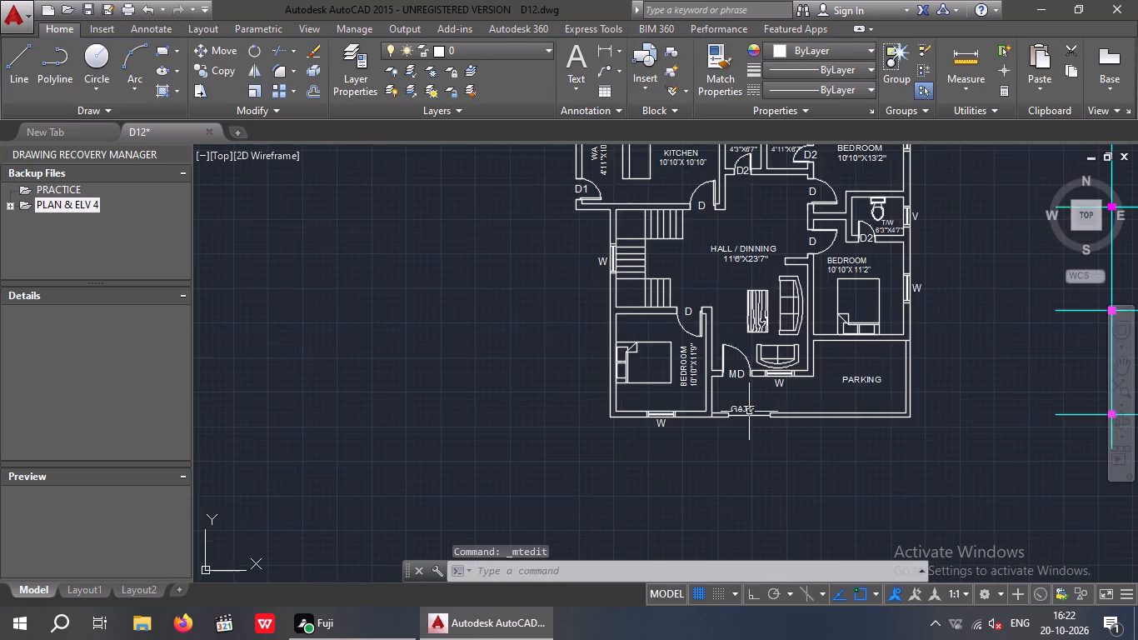
pyautogui.moveTo(749, 416); pyautogui.dragTo(744, 484, button='middle')
pyautogui.scroll(2, 738, 471)
pyautogui.moveTo(765, 462); pyautogui.dragTo(736, 494)
pyautogui.click(736, 481)
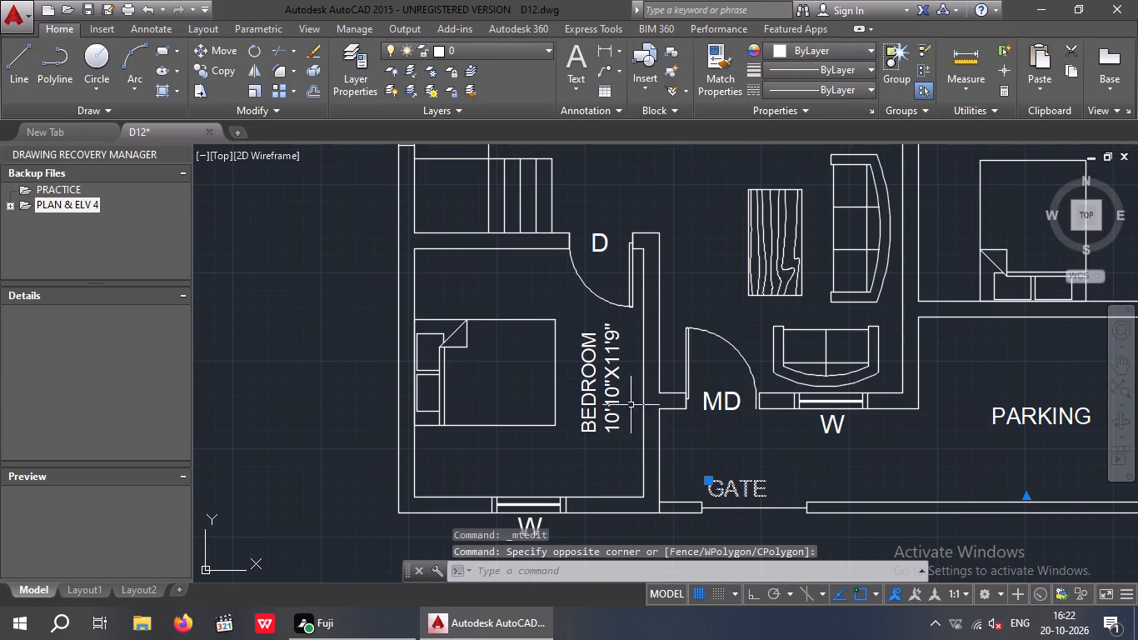
pyautogui.click(229, 64)
pyautogui.click(717, 493)
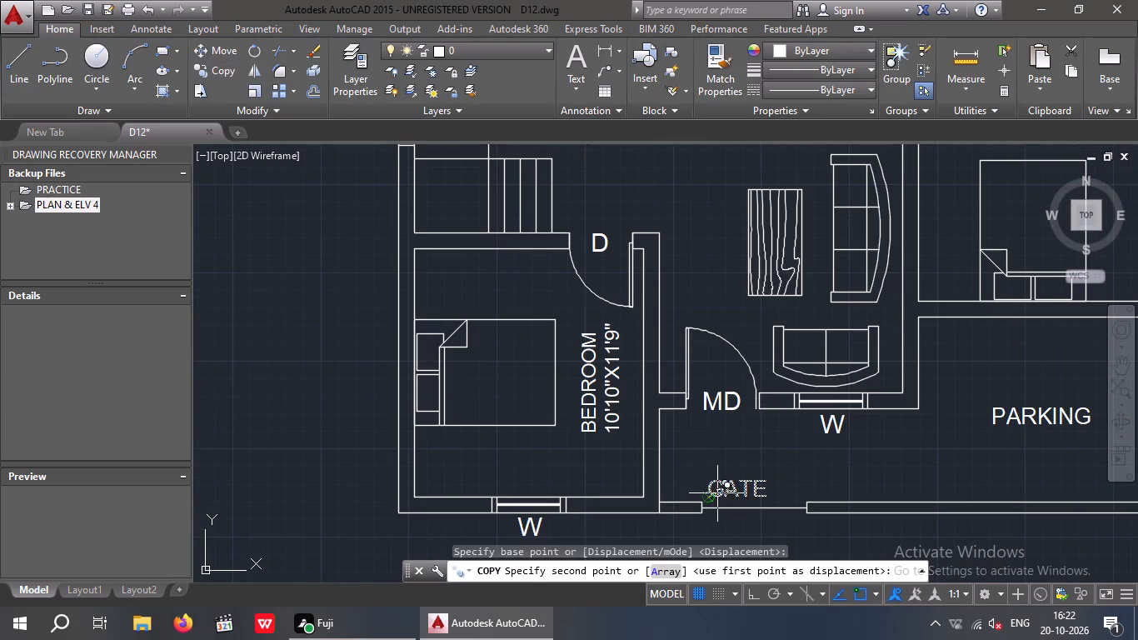
pyautogui.moveTo(542, 217); pyautogui.dragTo(547, 362, button='middle')
pyautogui.click(514, 263)
pyautogui.press('Escape')
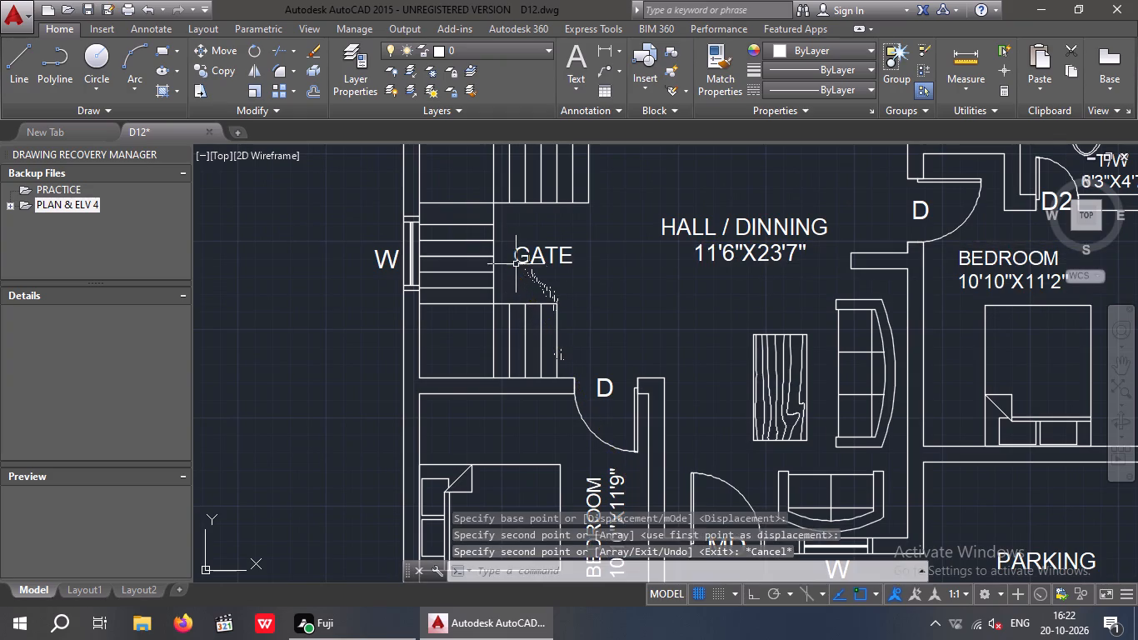
pyautogui.press('Escape')
# Change the copied GATE label beside the staircase to STAIRE and finish the text.
pyautogui.doubleClick(556, 258)
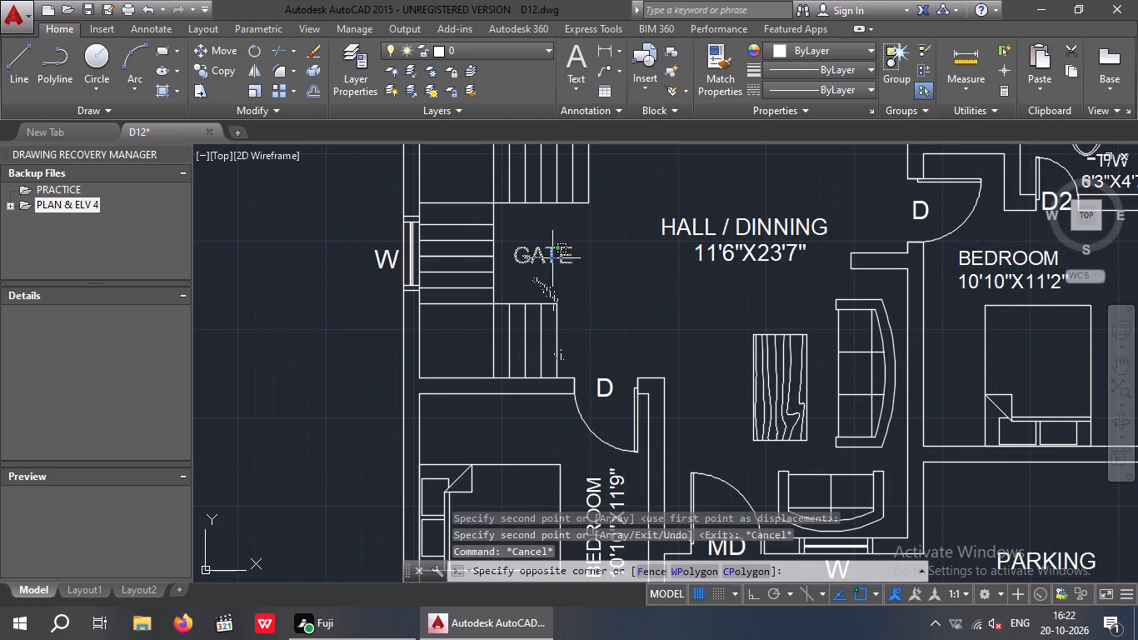
pyautogui.press('Escape')
pyautogui.doubleClick(529, 255)
pyautogui.click(592, 255)
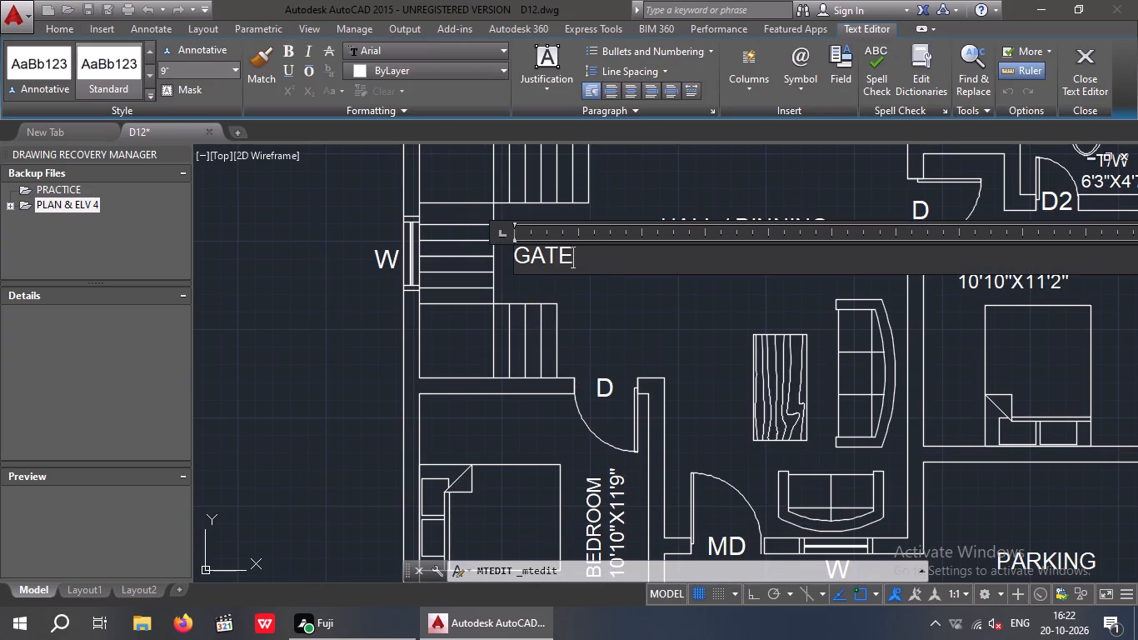
pyautogui.press('BackSpace')
pyautogui.press('BackSpace')
pyautogui.press('BackSpace')
pyautogui.press('BackSpace')
pyautogui.press('BackSpace')
pyautogui.press('BackSpace')
pyautogui.press('BackSpace')
pyautogui.press('BackSpace')
pyautogui.press('BackSpace')
pyautogui.press('BackSpace')
pyautogui.write('SR')
pyautogui.press('BackSpace')
pyautogui.write('TAIRE')
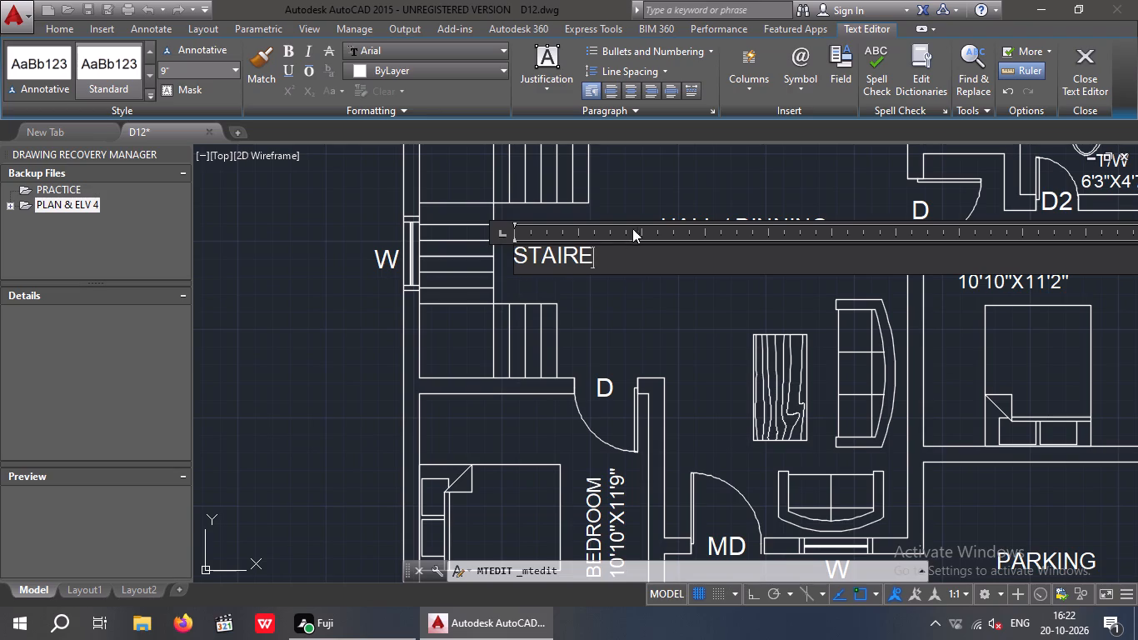
pyautogui.click(616, 302)
# Save the floor plan drawing.
pyautogui.scroll(-3, 616, 302)
pyautogui.moveTo(628, 338); pyautogui.dragTo(586, 397, button='middle')
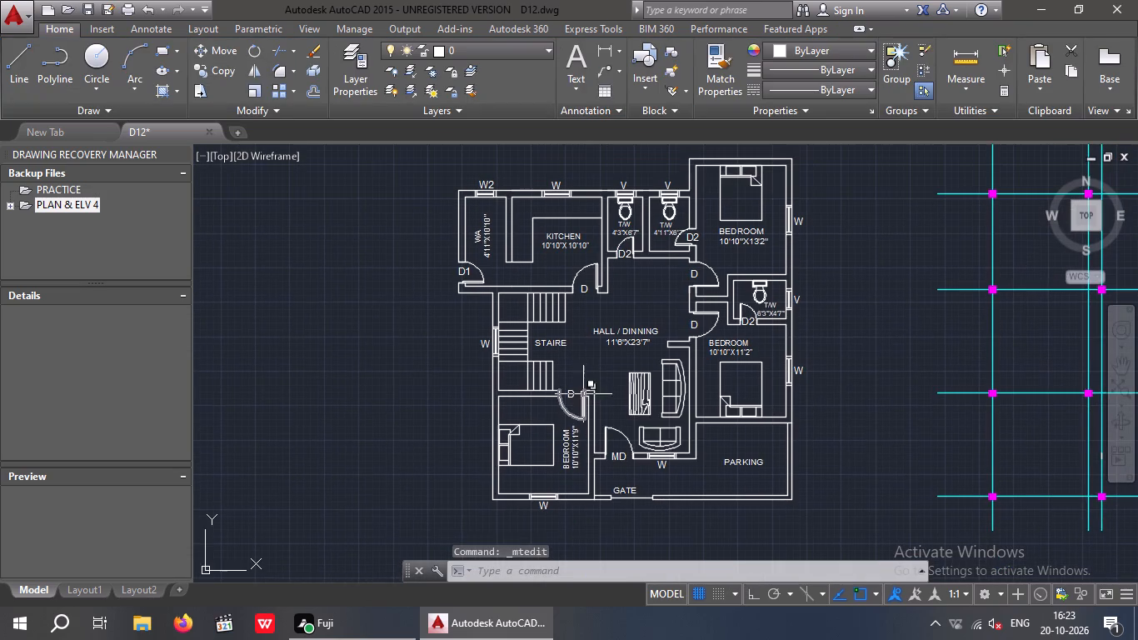
pyautogui.hotkey('ctrl', 's')
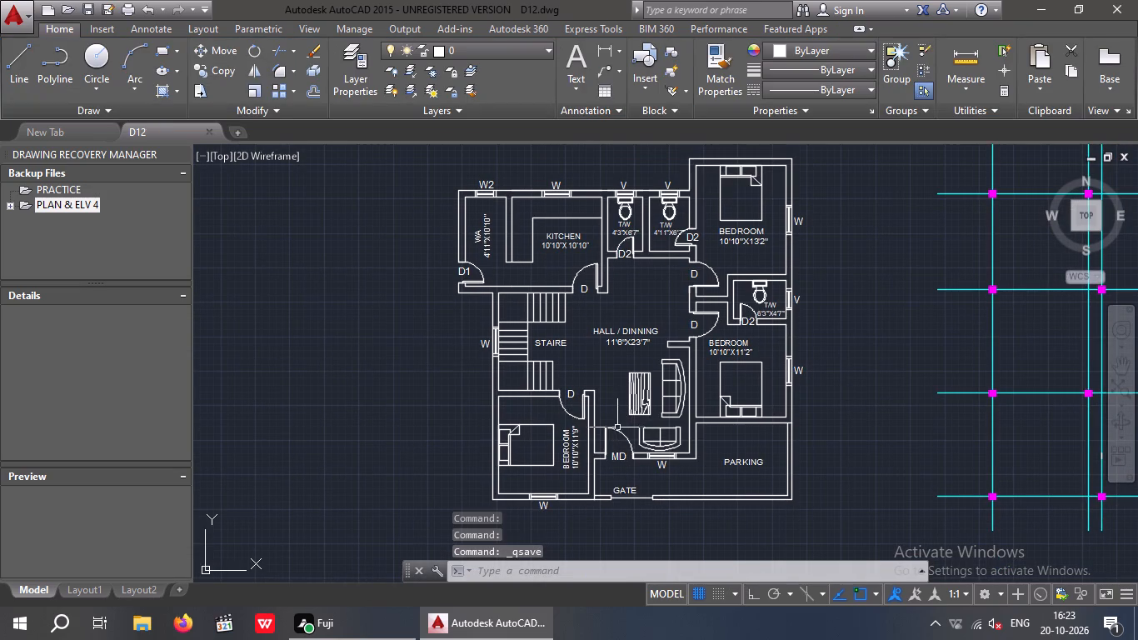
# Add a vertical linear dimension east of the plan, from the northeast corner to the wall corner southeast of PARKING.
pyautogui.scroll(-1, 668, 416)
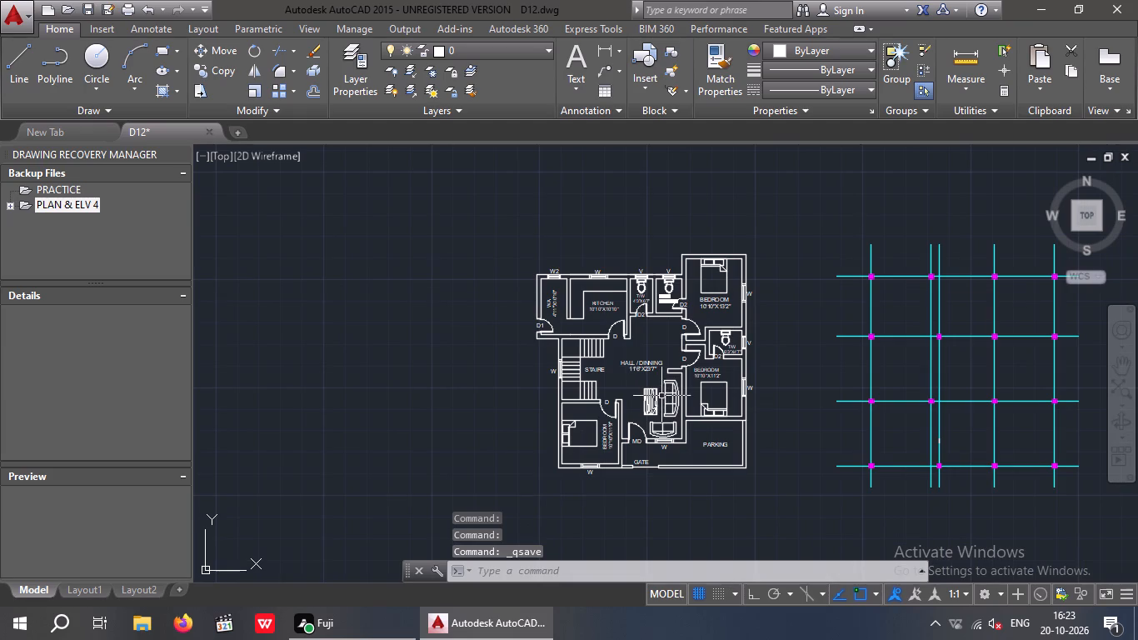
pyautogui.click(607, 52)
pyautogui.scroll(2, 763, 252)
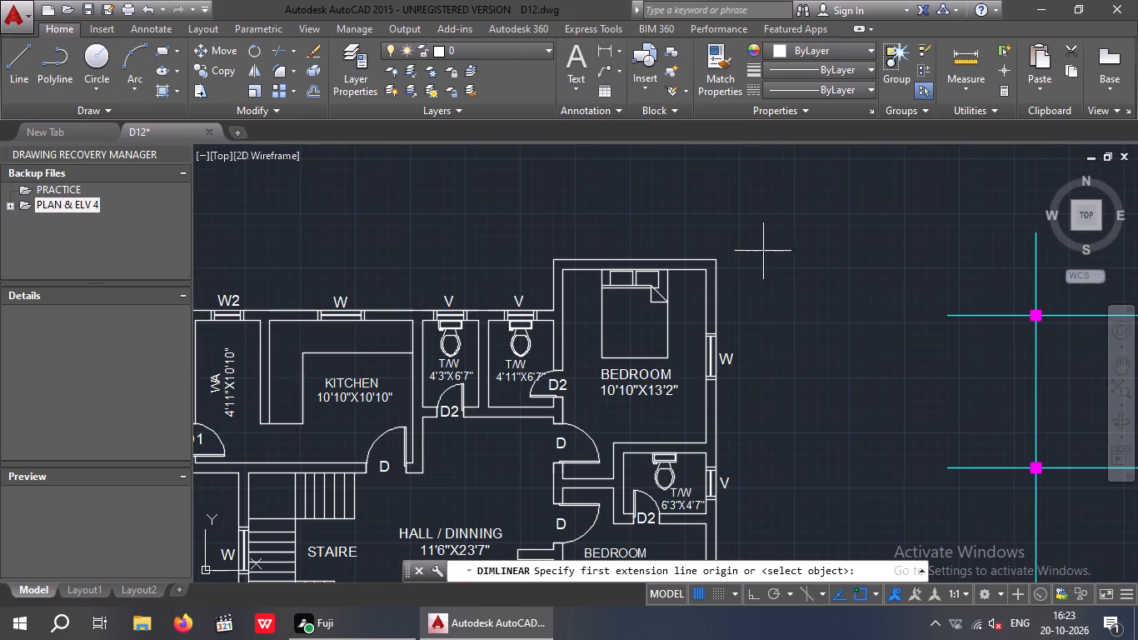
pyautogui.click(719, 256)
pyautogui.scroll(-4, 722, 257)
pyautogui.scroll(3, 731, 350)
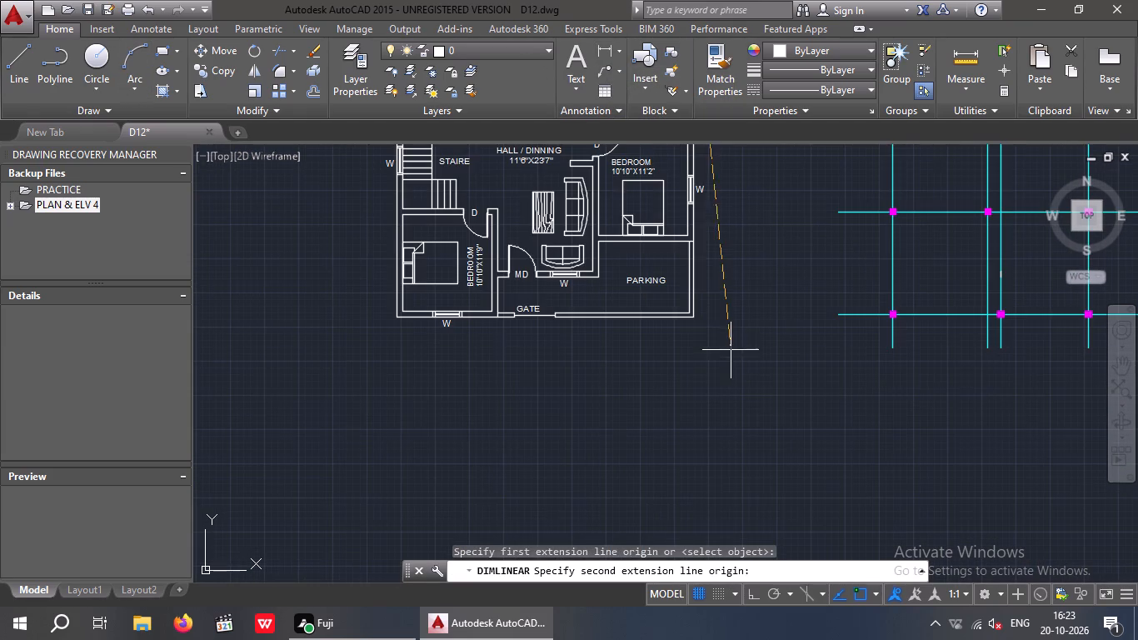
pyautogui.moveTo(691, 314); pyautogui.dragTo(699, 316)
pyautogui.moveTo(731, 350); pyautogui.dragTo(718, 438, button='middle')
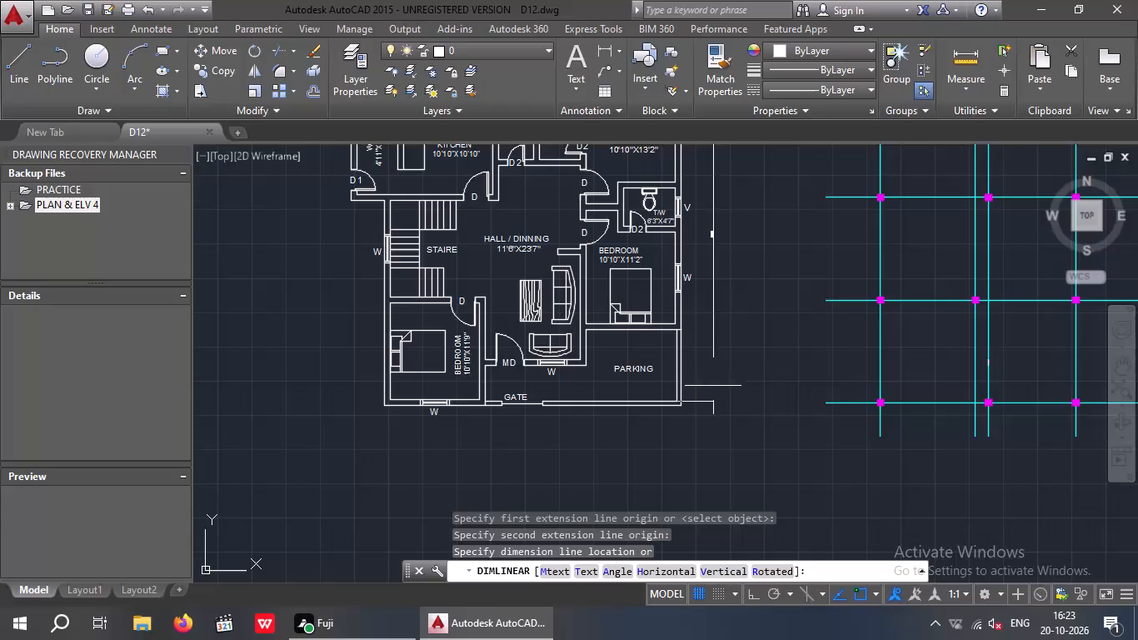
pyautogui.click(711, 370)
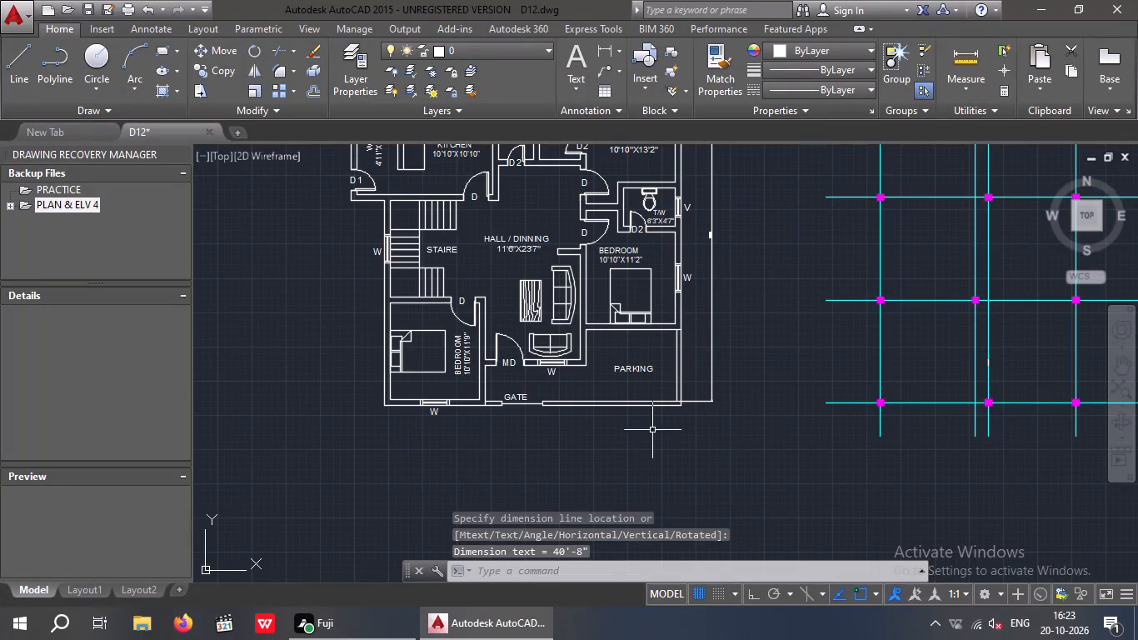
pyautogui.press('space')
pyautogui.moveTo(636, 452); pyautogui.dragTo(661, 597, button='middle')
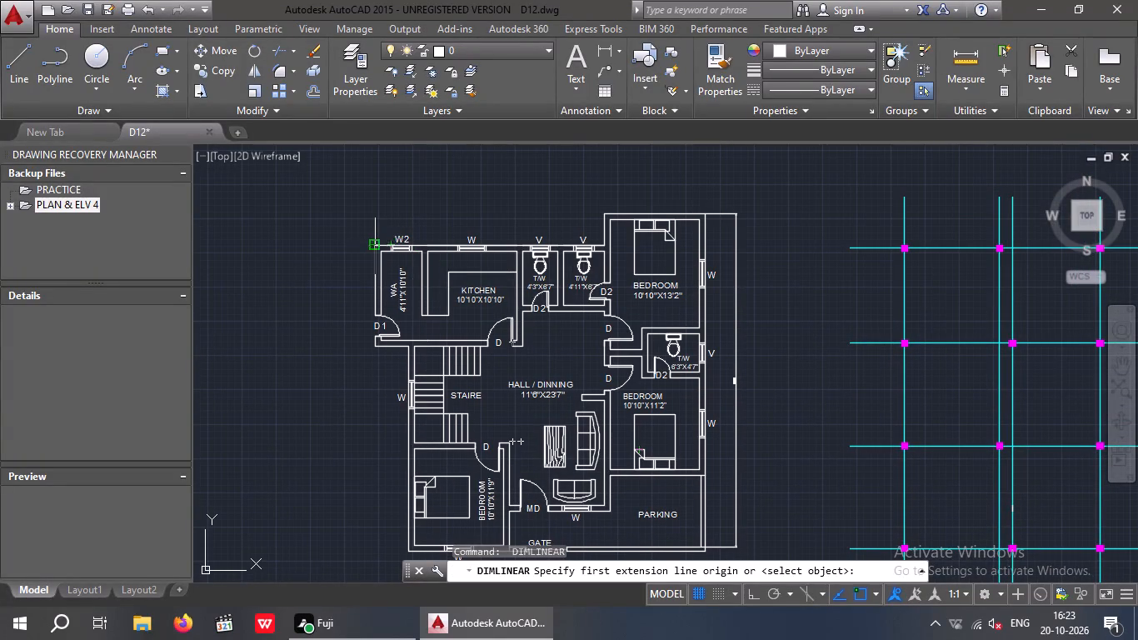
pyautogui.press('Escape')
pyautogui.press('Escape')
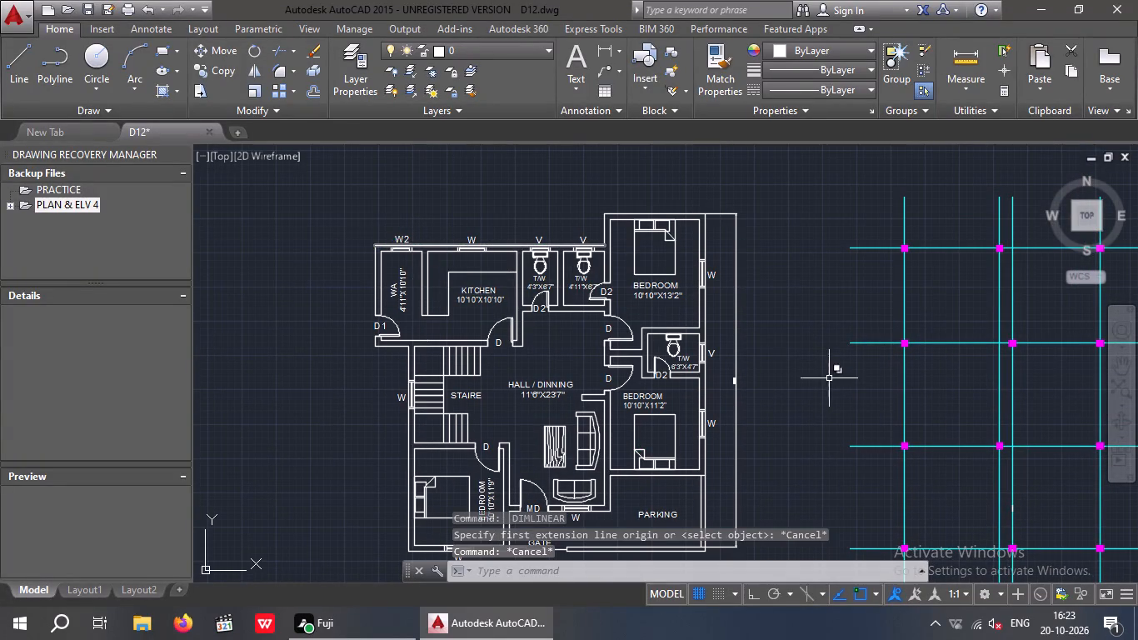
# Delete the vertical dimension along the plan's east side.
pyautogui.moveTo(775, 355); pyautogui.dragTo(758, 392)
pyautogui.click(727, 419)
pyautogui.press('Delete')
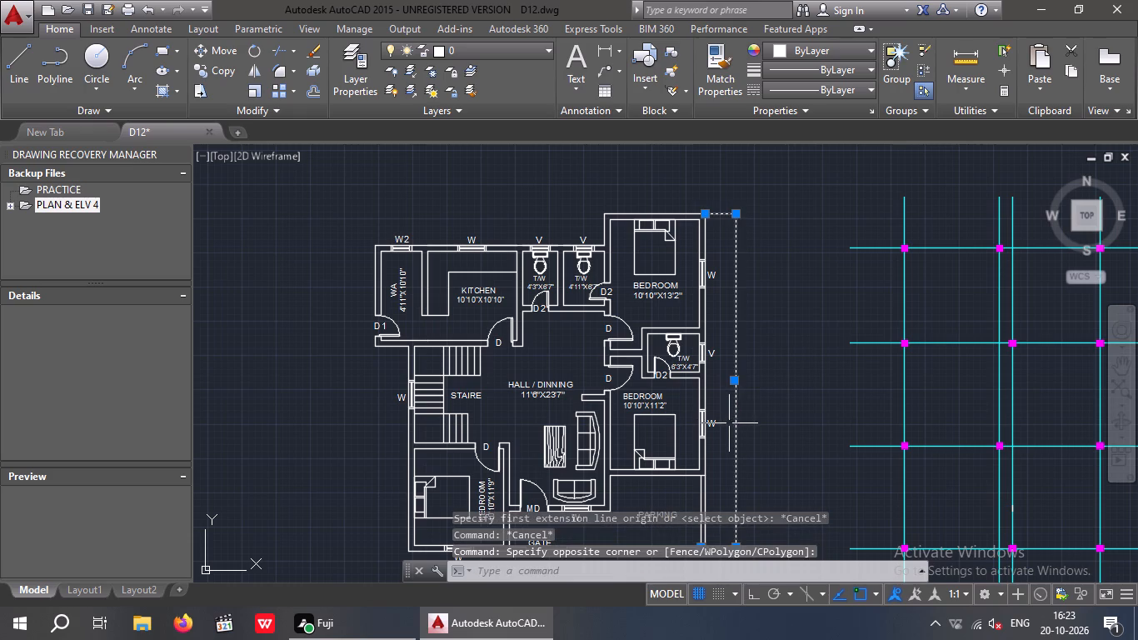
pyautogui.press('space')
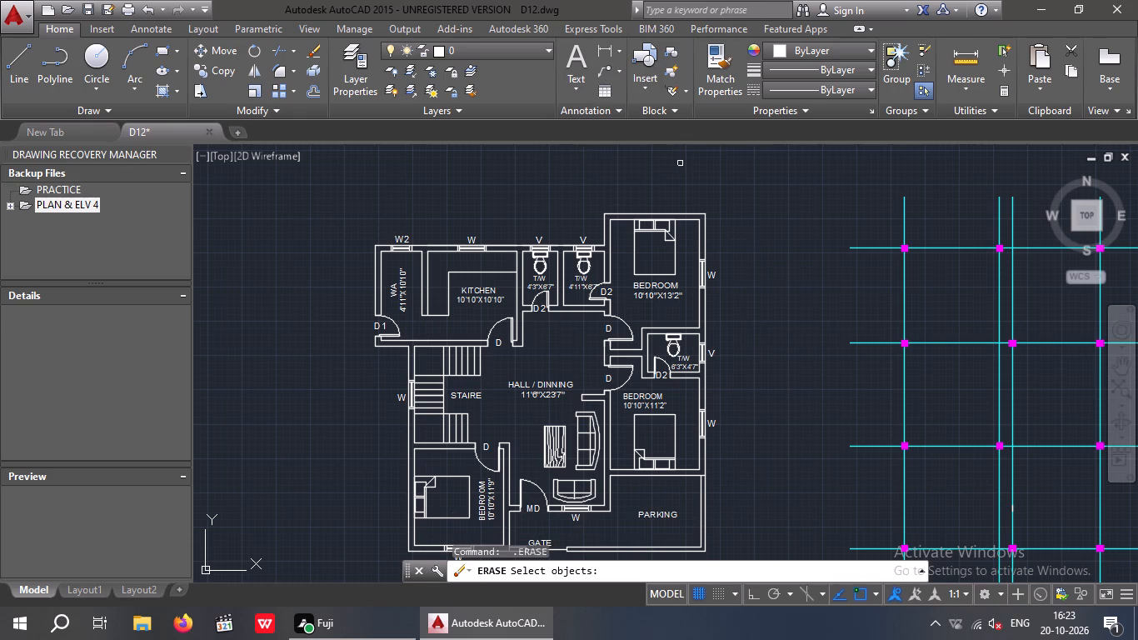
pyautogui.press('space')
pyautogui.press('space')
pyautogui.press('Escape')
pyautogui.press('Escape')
# Dimension the plan's overall north-south length between the outer northeast and southeast corners, placing the dimension just east of the wall.
pyautogui.click(604, 57)
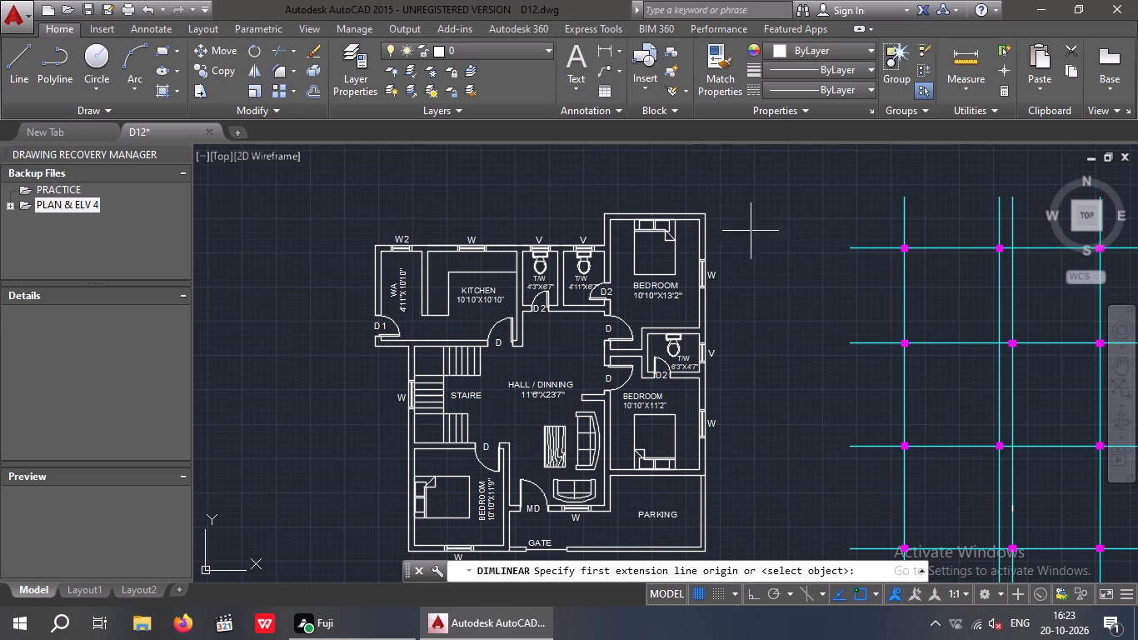
pyautogui.click(706, 212)
pyautogui.moveTo(722, 484); pyautogui.dragTo(716, 423, button='middle')
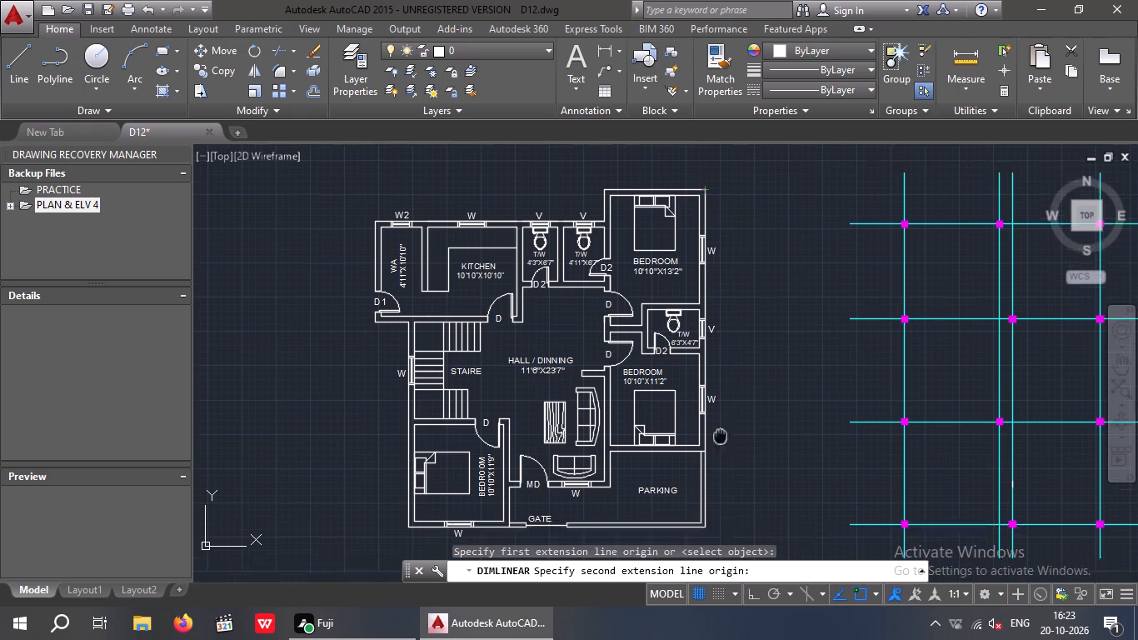
pyautogui.moveTo(716, 423); pyautogui.dragTo(692, 311, button='middle')
pyautogui.scroll(3, 690, 401)
pyautogui.click(628, 312)
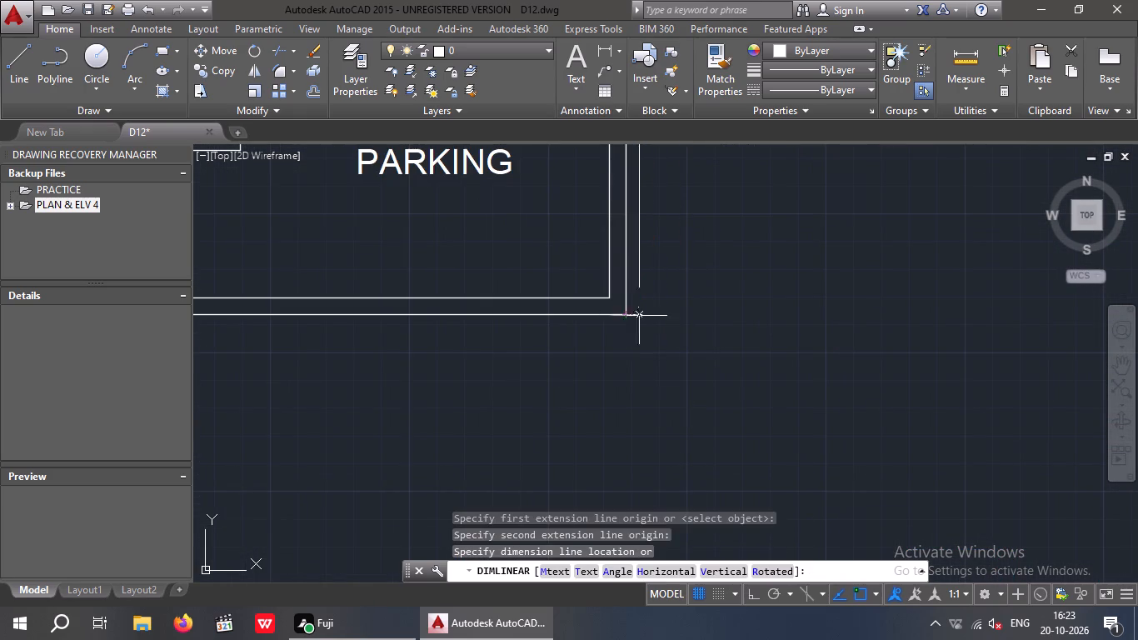
pyautogui.scroll(-1, 711, 317)
pyautogui.moveTo(707, 362); pyautogui.dragTo(702, 600, button='middle')
pyautogui.scroll(-2, 701, 430)
pyautogui.click(711, 425)
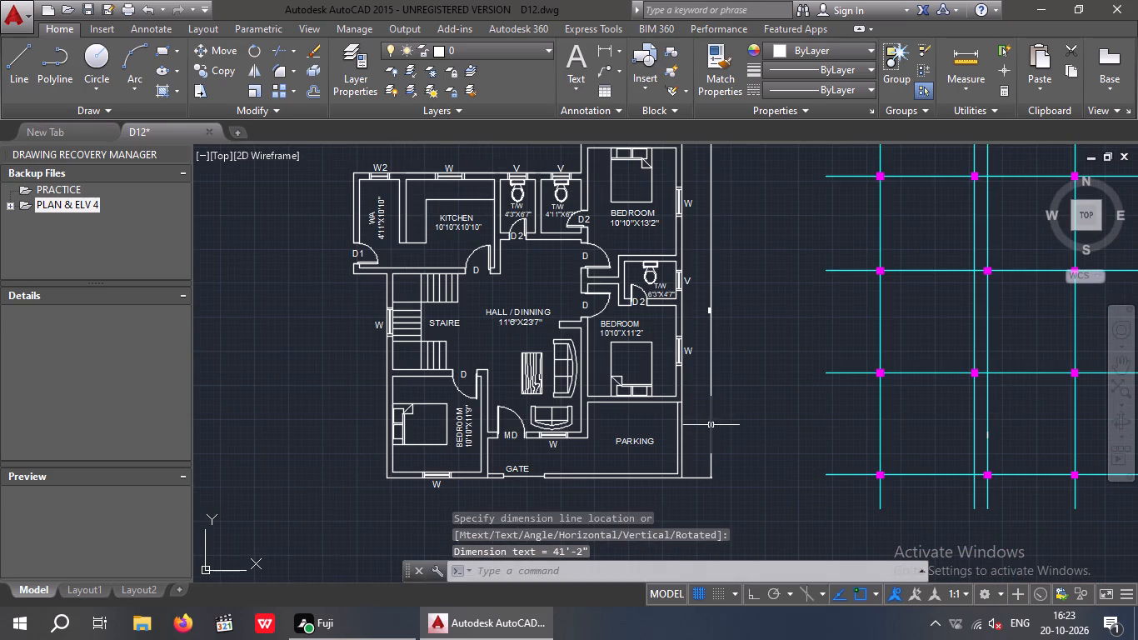
# Dimension the plan's overall east-west width from the outer northwest corner to the outer east wall, placing the dimension above the north wall.
pyautogui.press('space')
pyautogui.moveTo(756, 451); pyautogui.dragTo(762, 548, button='middle')
pyautogui.press('space')
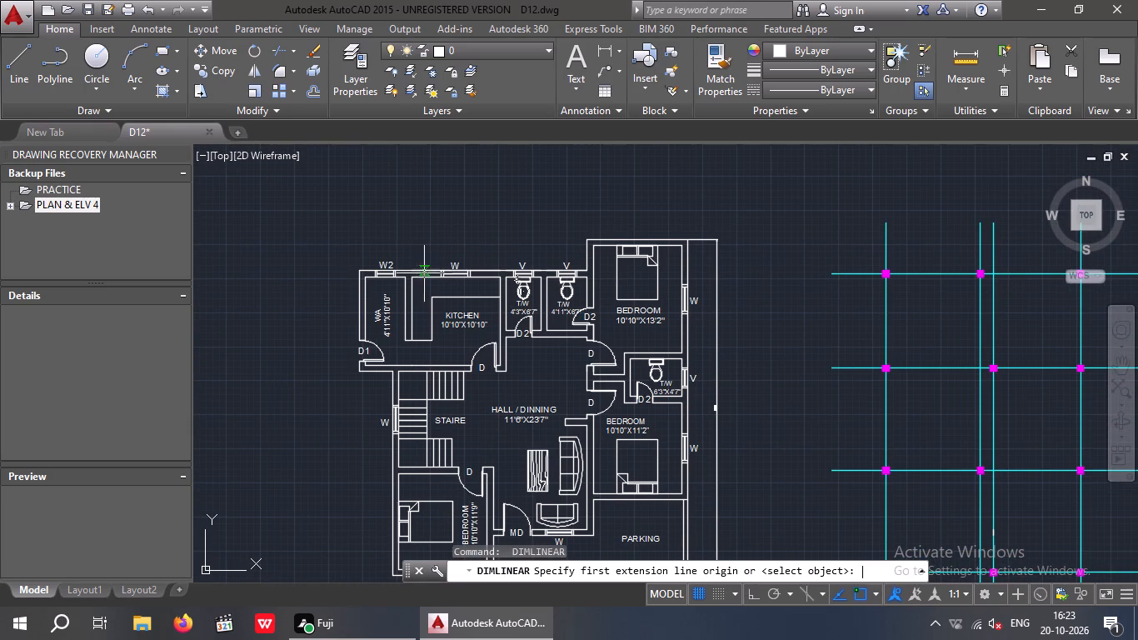
pyautogui.press('space')
pyautogui.press('space')
pyautogui.scroll(3, 357, 269)
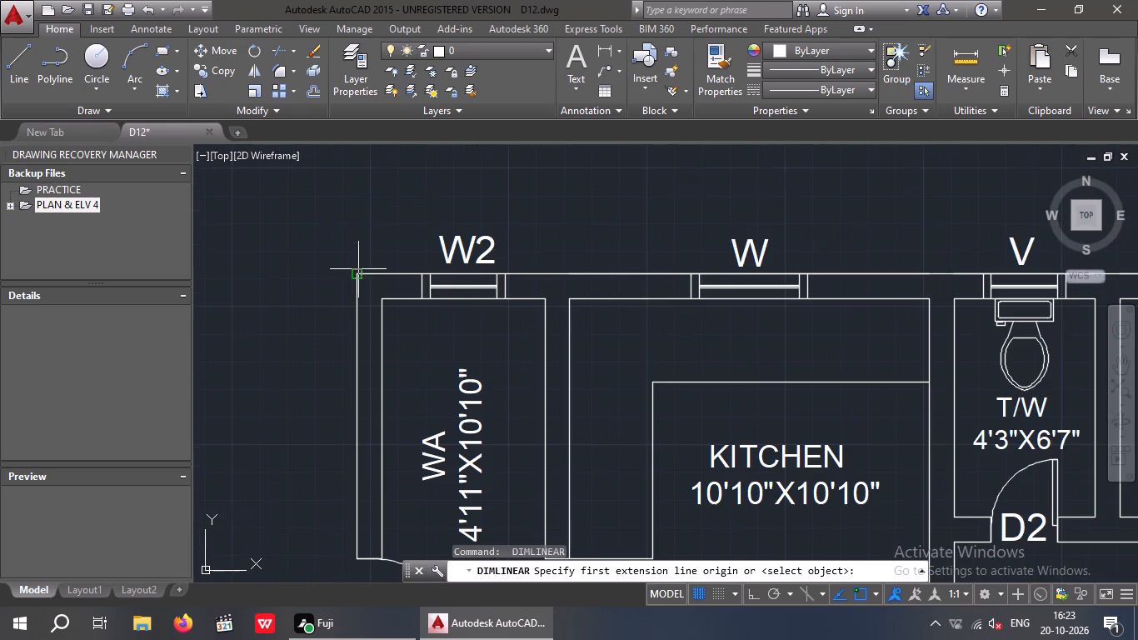
pyautogui.click(355, 273)
pyautogui.scroll(-3, 368, 257)
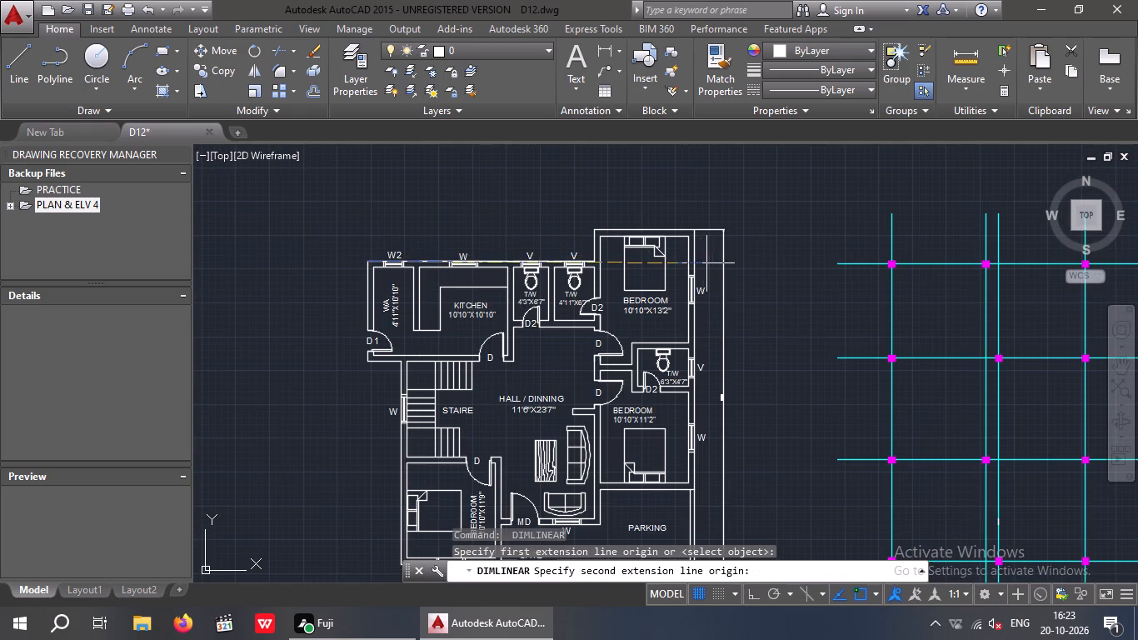
pyautogui.scroll(2, 696, 262)
pyautogui.click(691, 260)
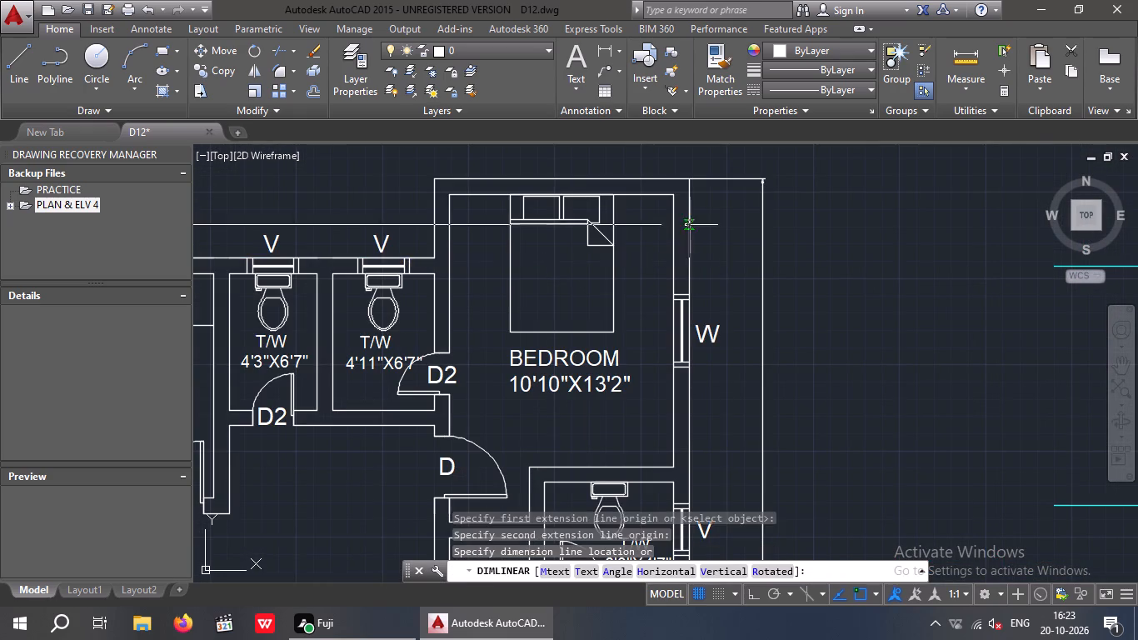
pyautogui.scroll(-3, 691, 218)
pyautogui.click(692, 192)
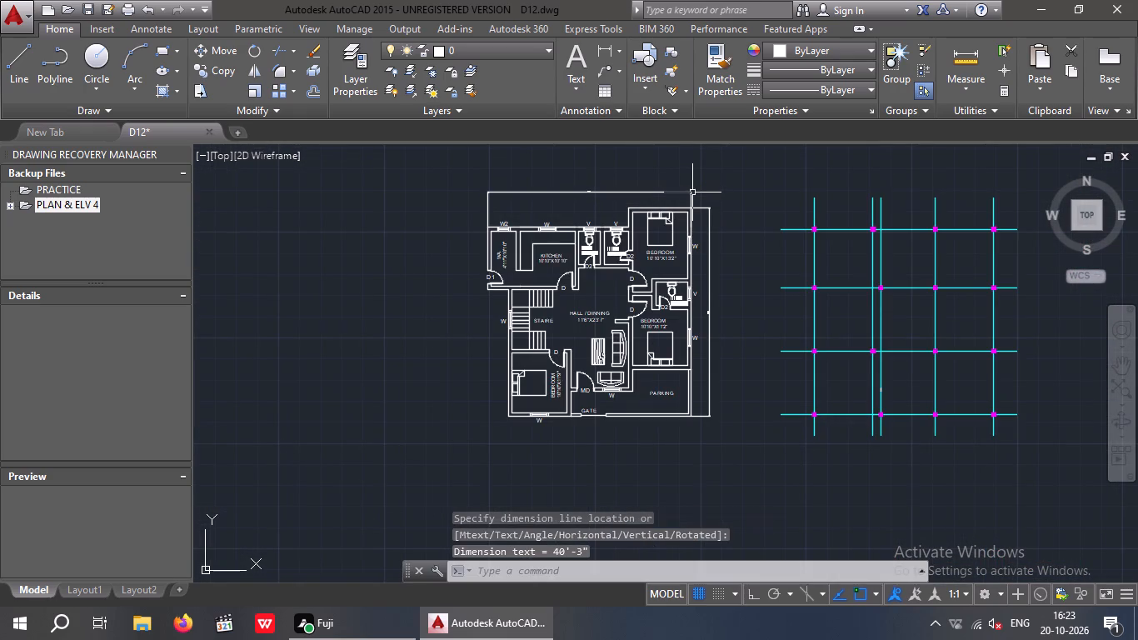
pyautogui.press('Escape')
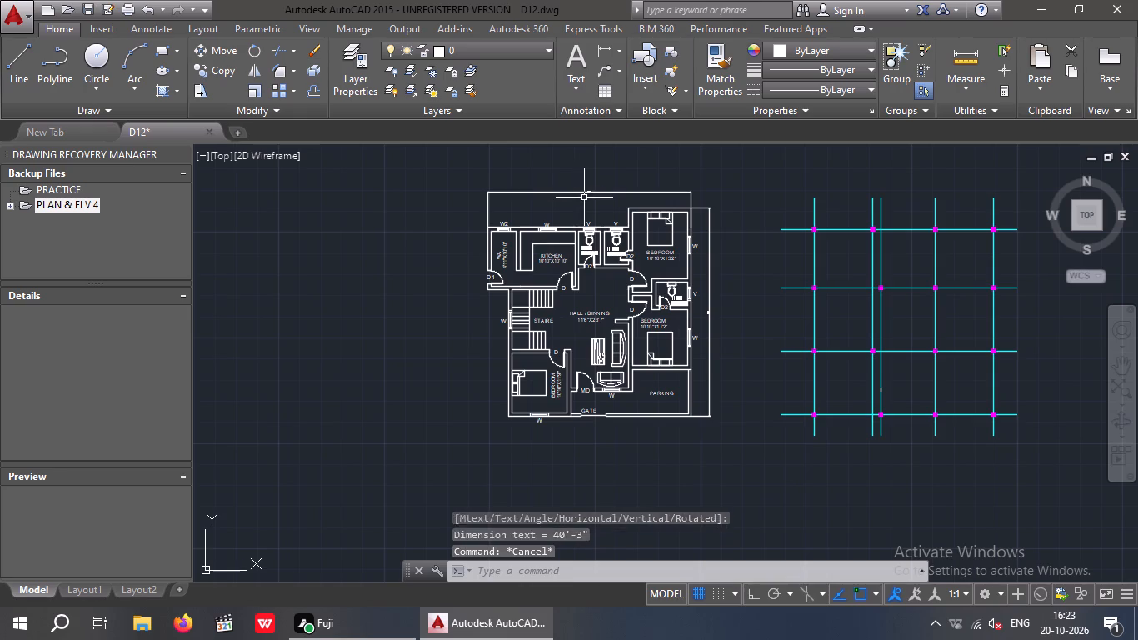
pyautogui.press('Escape')
# Set the text height of the overall width dimension above the plan to 20".
pyautogui.scroll(5, 588, 196)
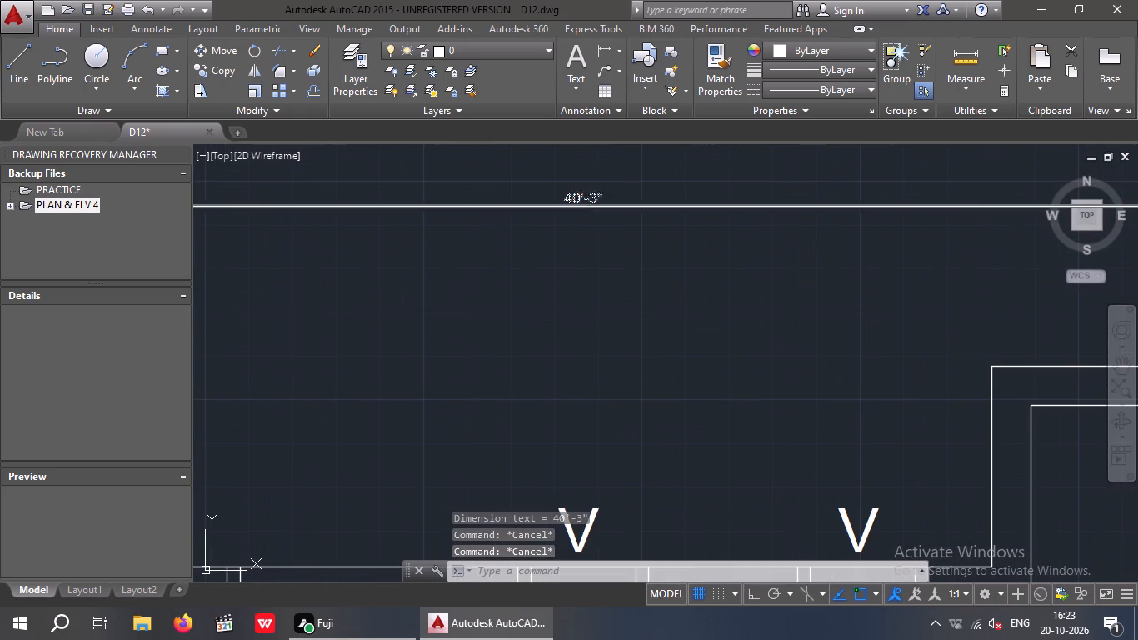
pyautogui.tripleClick(586, 197)
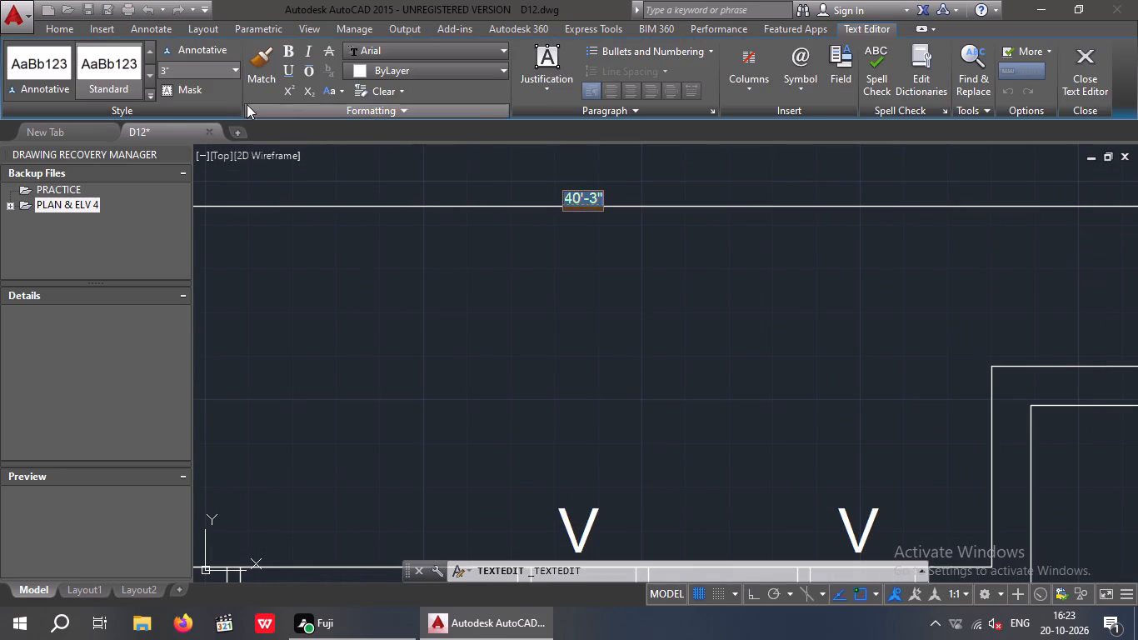
pyautogui.click(199, 75)
pyautogui.write('20"')
pyautogui.press('Return')
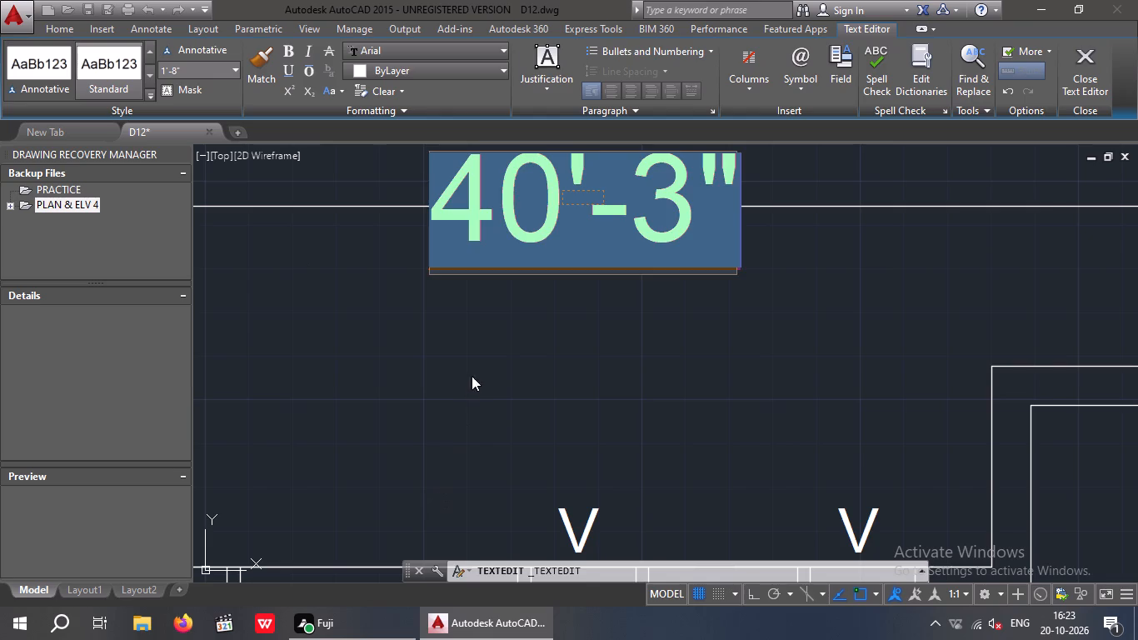
pyautogui.click(473, 375)
# Set the text height of the overall length dimension east of the plan to 20".
pyautogui.scroll(-4, 509, 372)
pyautogui.moveTo(716, 423); pyautogui.dragTo(713, 318, button='middle')
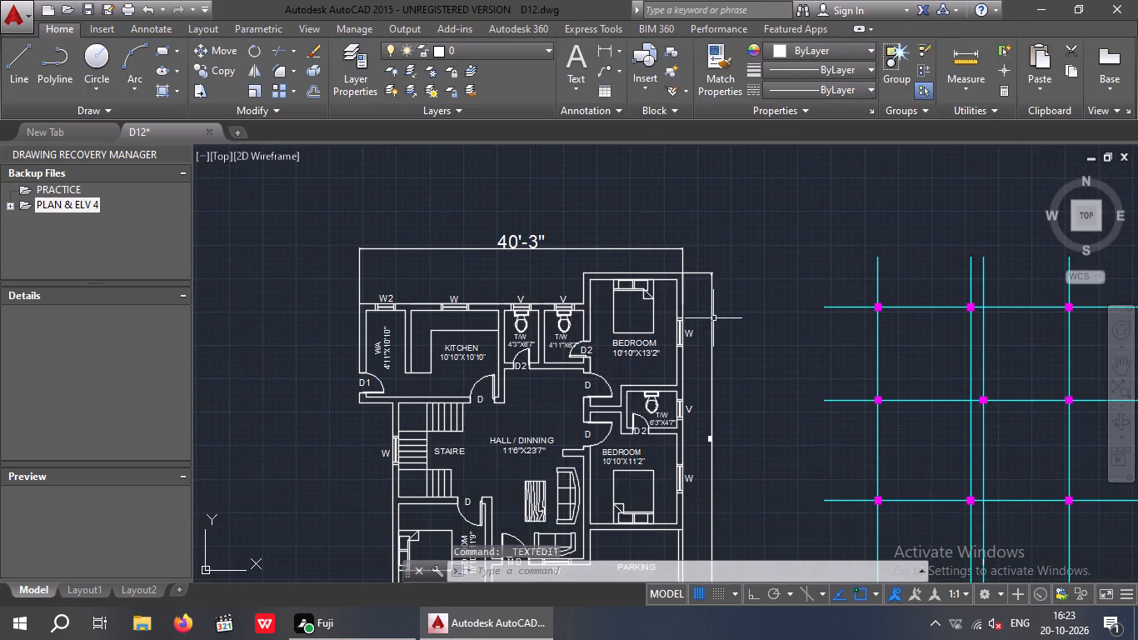
pyautogui.scroll(3, 742, 445)
pyautogui.doubleClick(612, 431)
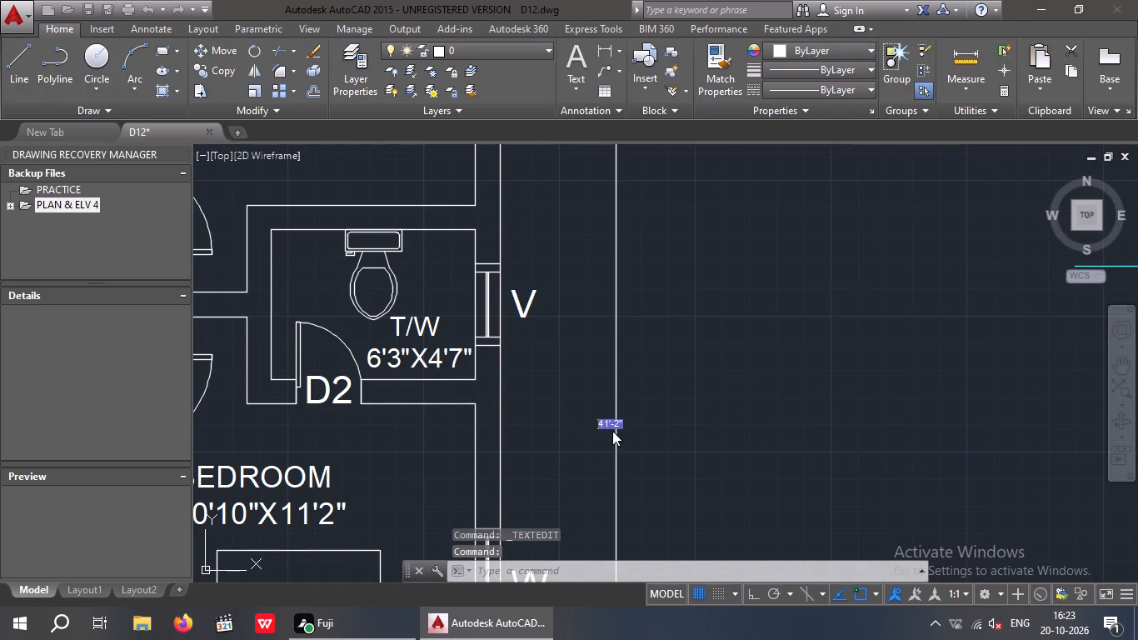
pyautogui.click(616, 428)
pyautogui.click(212, 75)
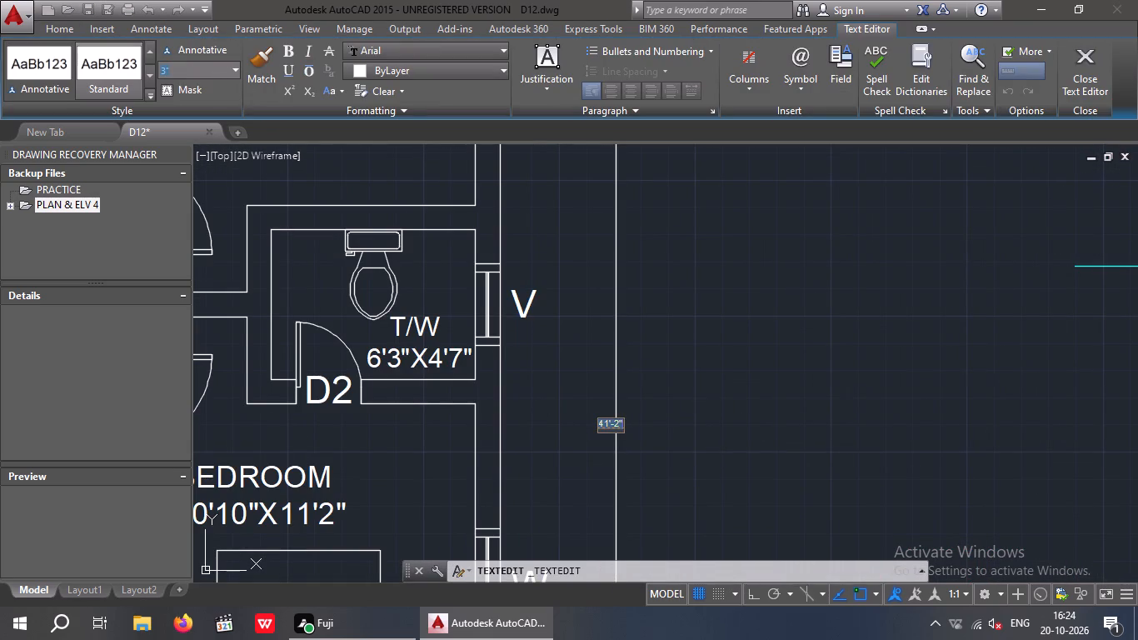
pyautogui.write('20"')
pyautogui.press('Return')
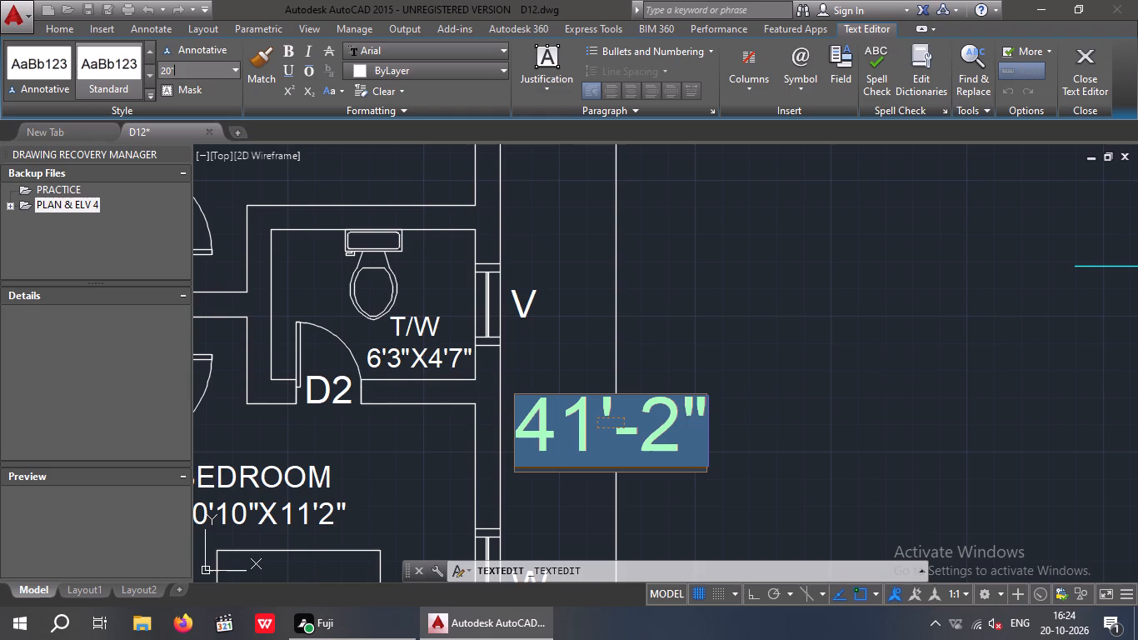
pyautogui.click(730, 252)
# Change the colour of both overall dimensions, above and east of the floor plan, to green.
pyautogui.scroll(-4, 709, 247)
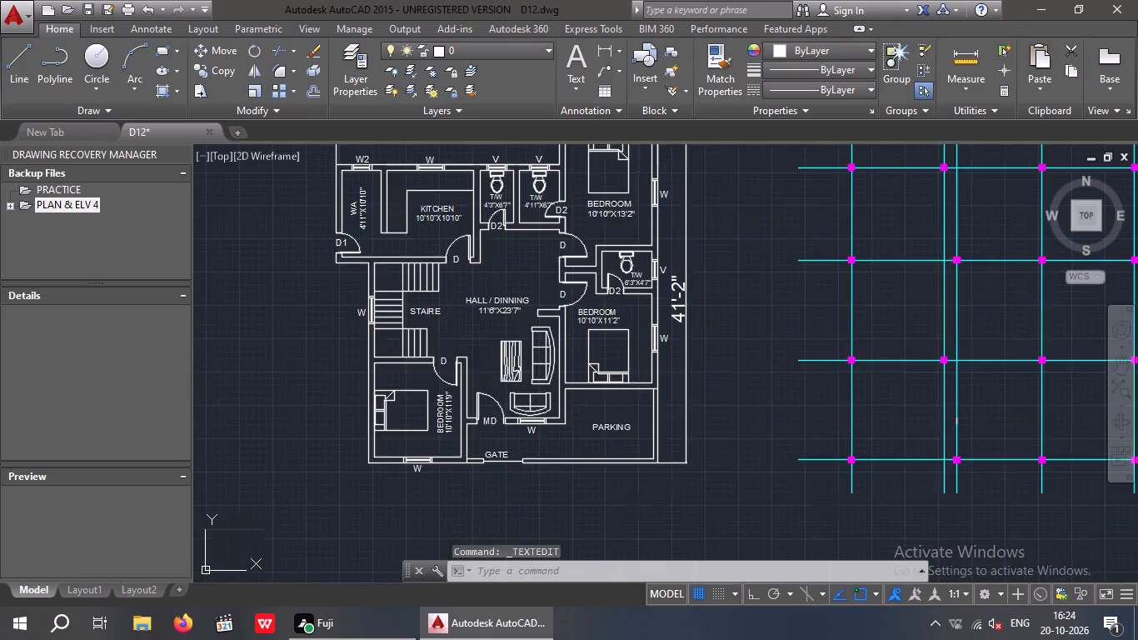
pyautogui.moveTo(686, 307); pyautogui.dragTo(661, 327, button='middle')
pyautogui.scroll(1, 671, 211)
pyautogui.moveTo(685, 217); pyautogui.dragTo(667, 252)
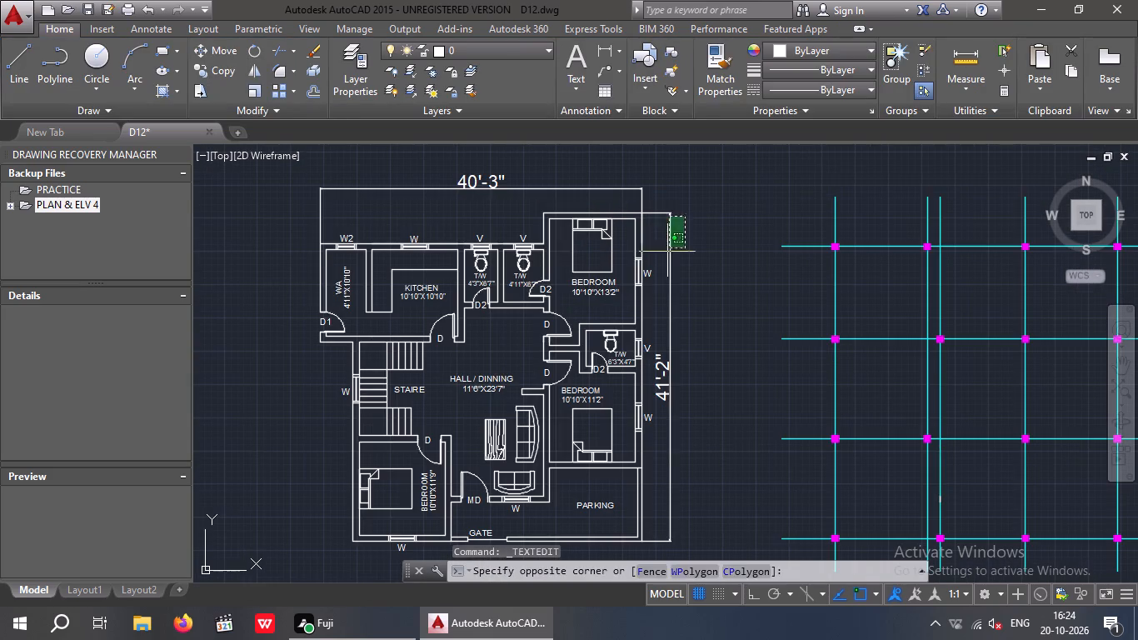
pyautogui.moveTo(667, 252); pyautogui.dragTo(665, 254)
pyautogui.click(665, 255)
pyautogui.moveTo(653, 161); pyautogui.dragTo(612, 202)
pyautogui.click(612, 202)
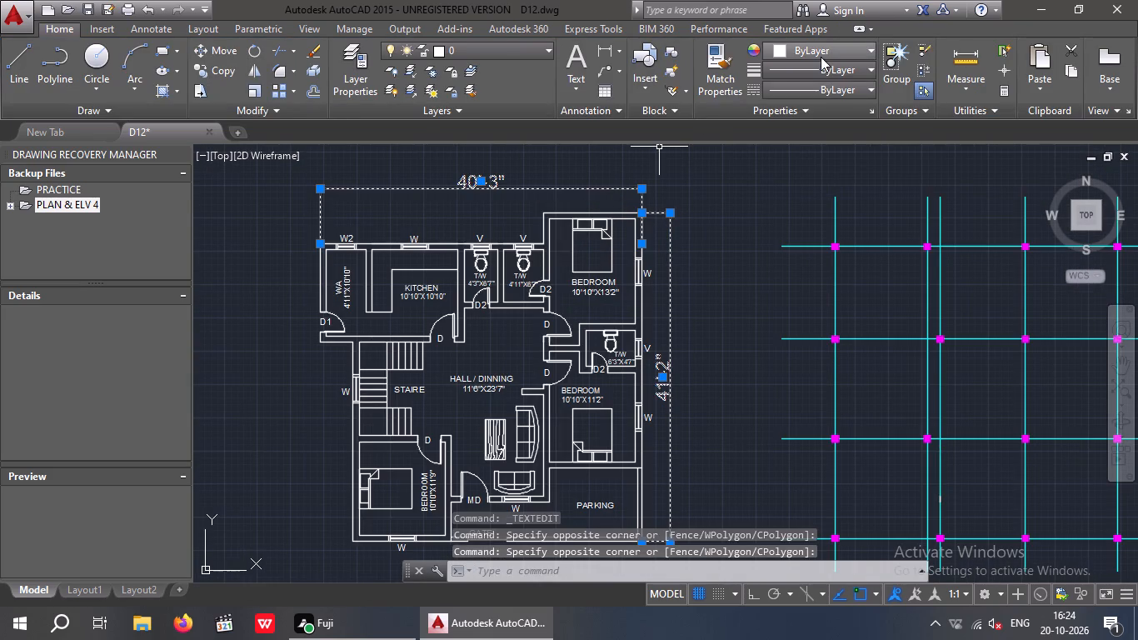
pyautogui.click(821, 55)
pyautogui.click(810, 221)
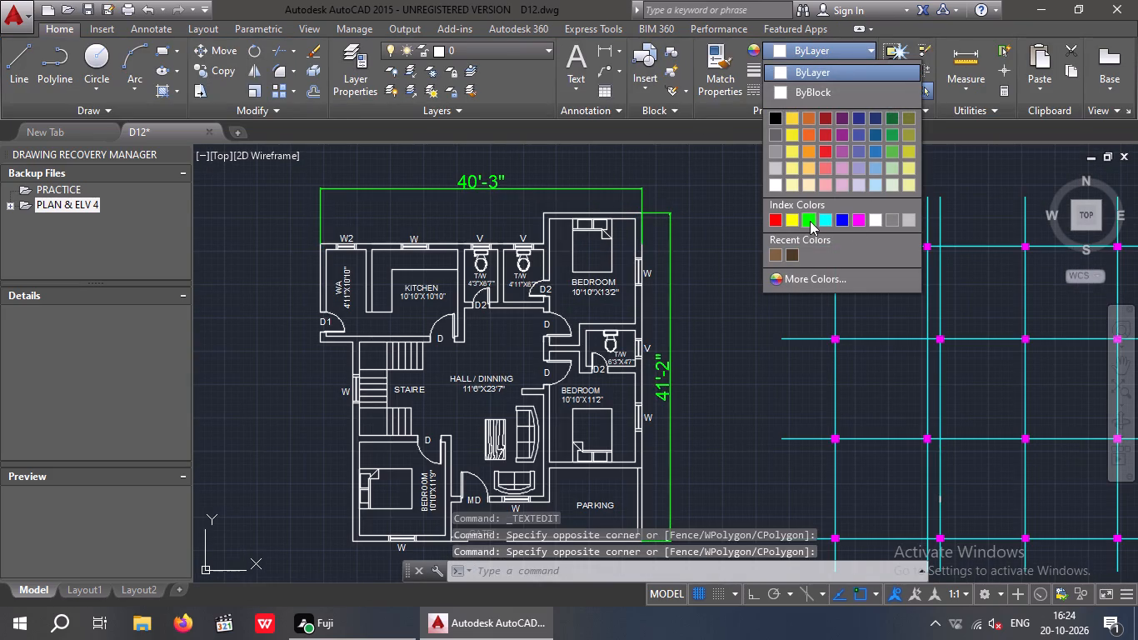
pyautogui.press('Escape')
# Add the multiline text title FLOOR PLAN with 20" text height below the plan's south wall.
pyautogui.scroll(-1, 707, 323)
pyautogui.moveTo(702, 437); pyautogui.dragTo(694, 347, button='middle')
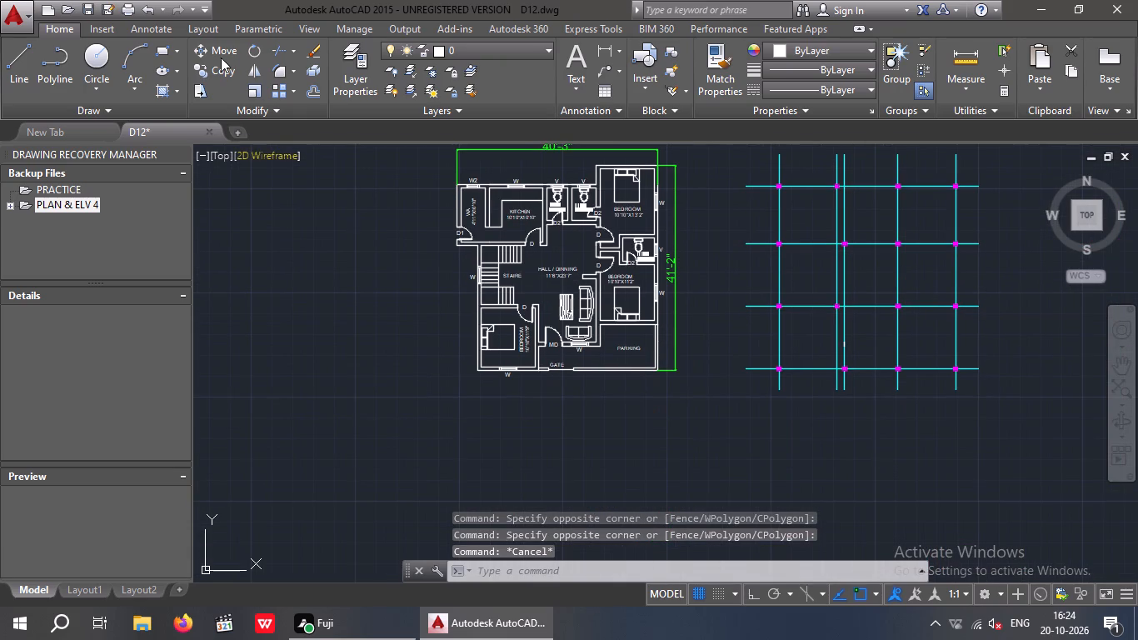
pyautogui.click(573, 59)
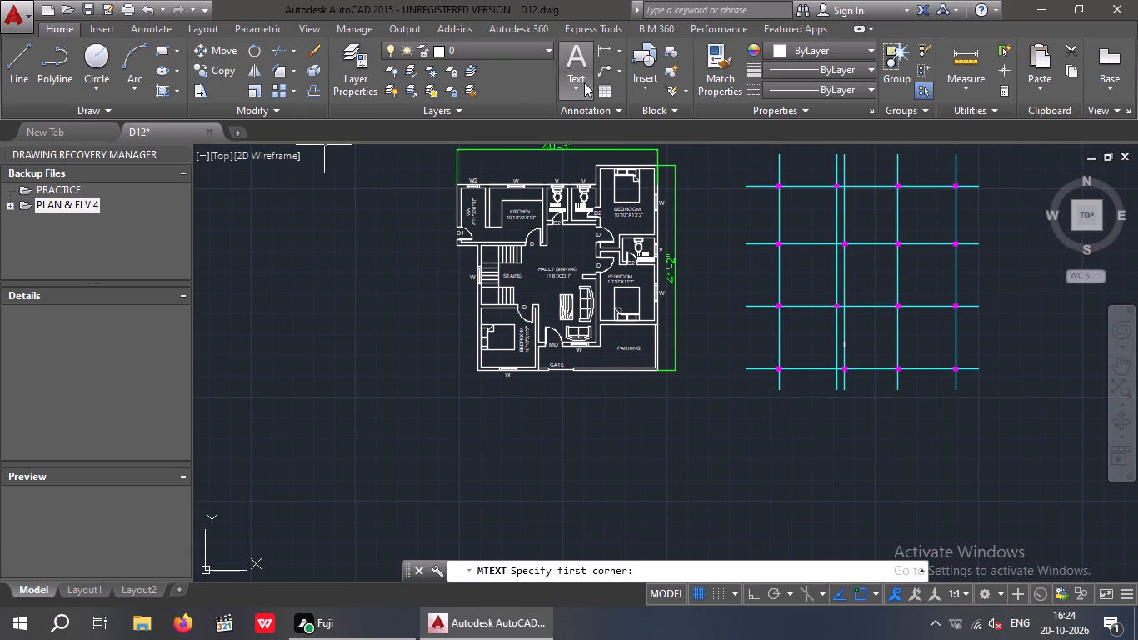
pyautogui.scroll(2, 543, 410)
pyautogui.moveTo(431, 368); pyautogui.dragTo(437, 388)
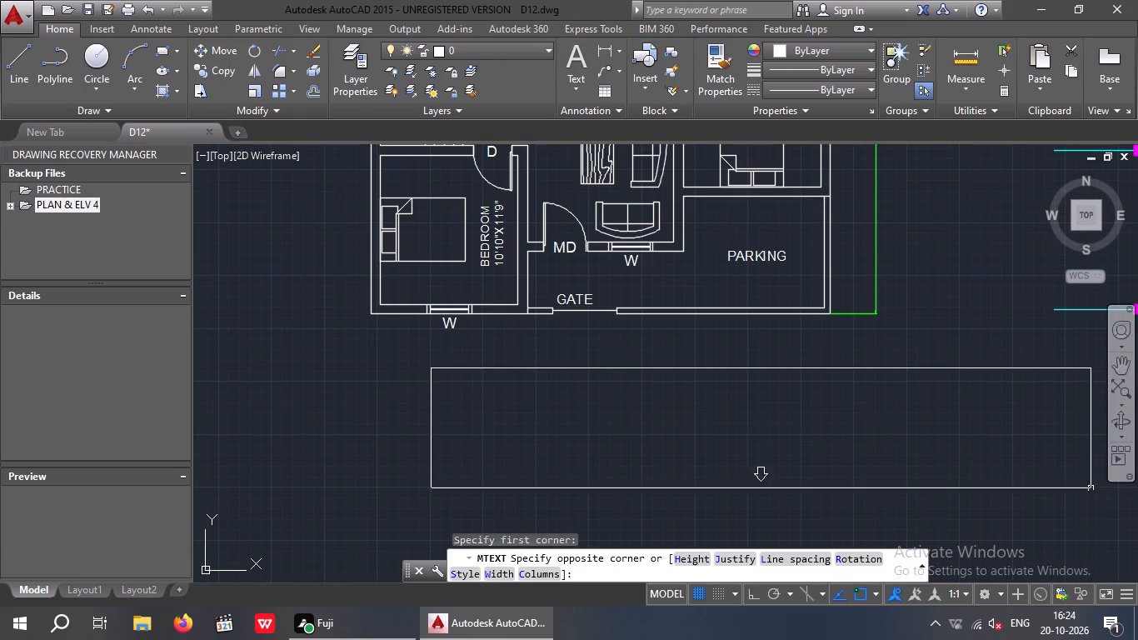
pyautogui.click(1106, 484)
pyautogui.click(1066, 464)
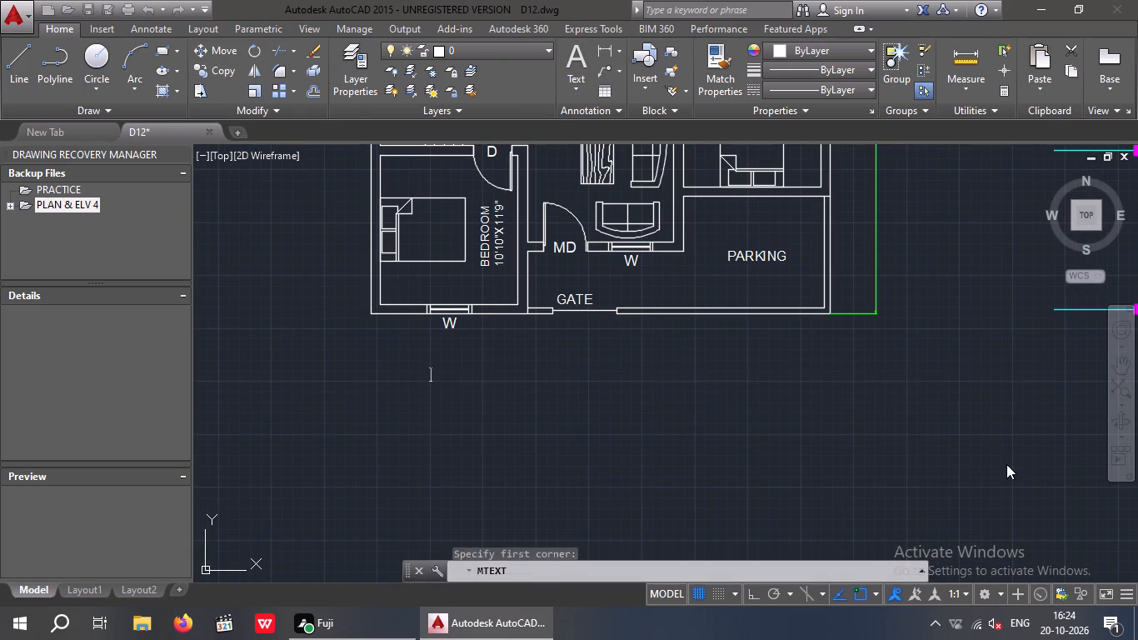
pyautogui.click(179, 65)
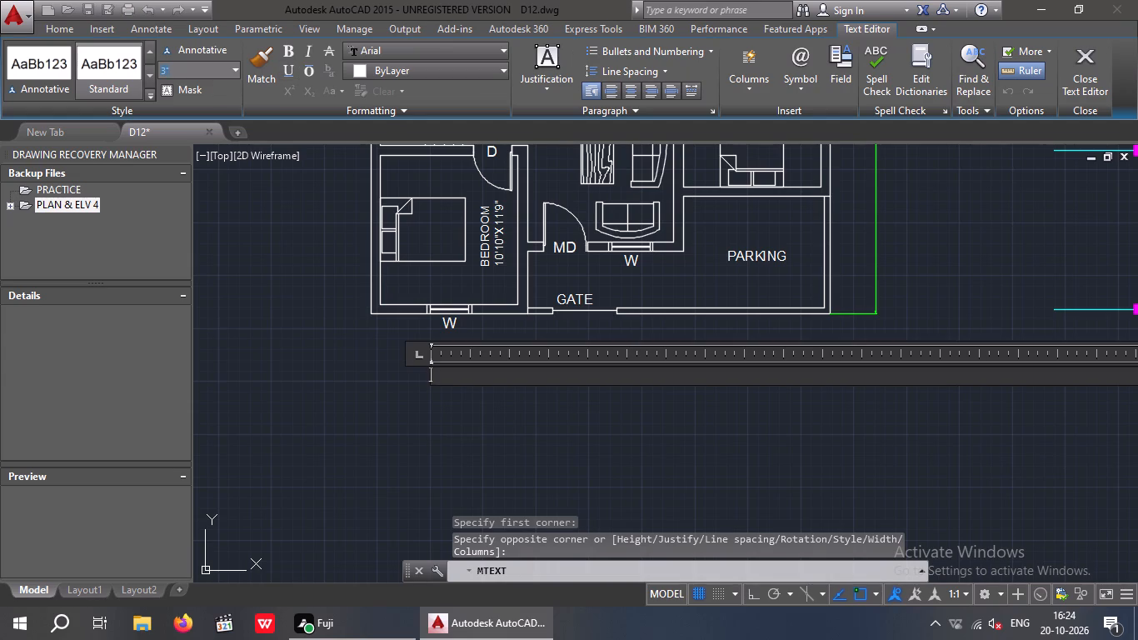
pyautogui.write('20"')
pyautogui.press('Return')
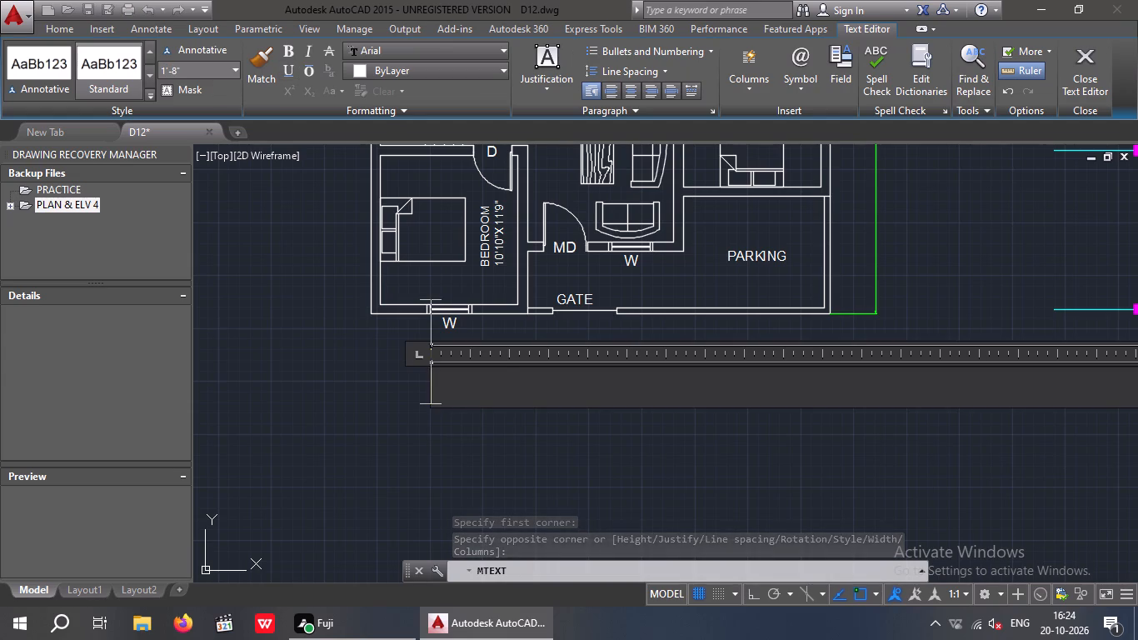
pyautogui.write('FLOOR PLAN')
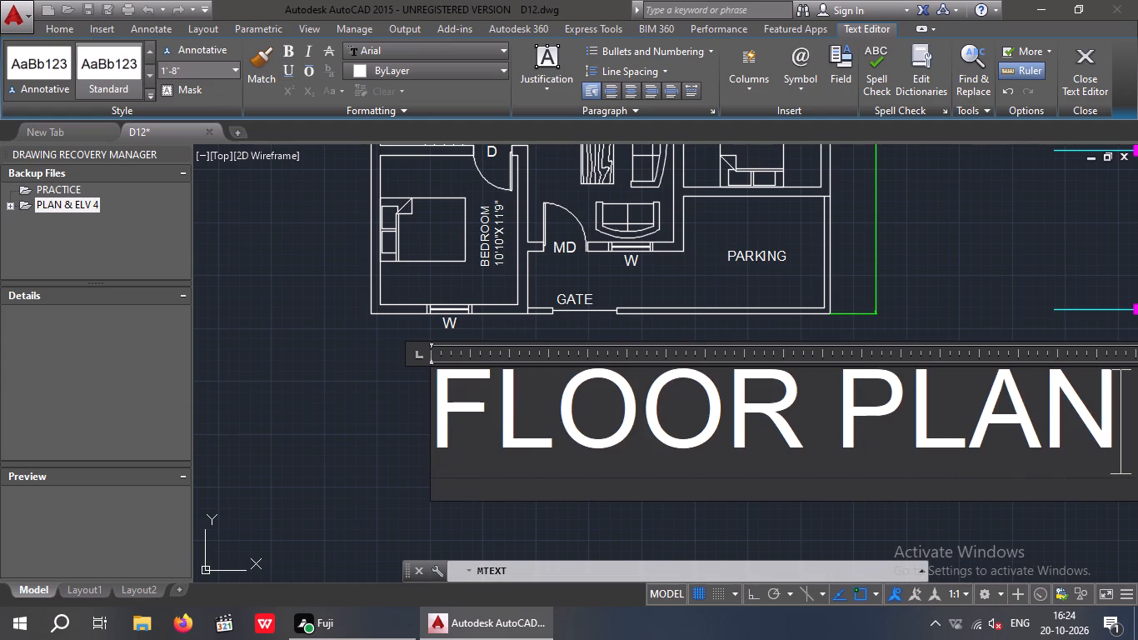
pyautogui.moveTo(283, 365); pyautogui.dragTo(284, 374)
pyautogui.scroll(-1, 253, 382)
pyautogui.scroll(1, 390, 411)
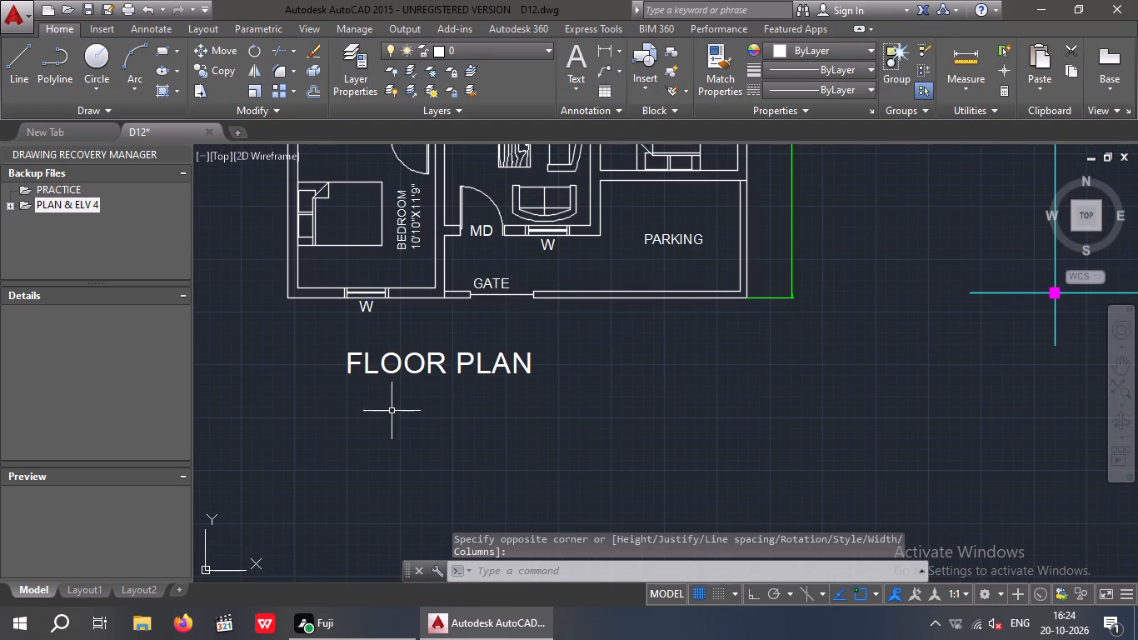
# Move the FLOOR PLAN title closer to the south wall and east to roughly centre it below the plan.
pyautogui.moveTo(427, 426); pyautogui.dragTo(341, 398)
pyautogui.click(278, 337)
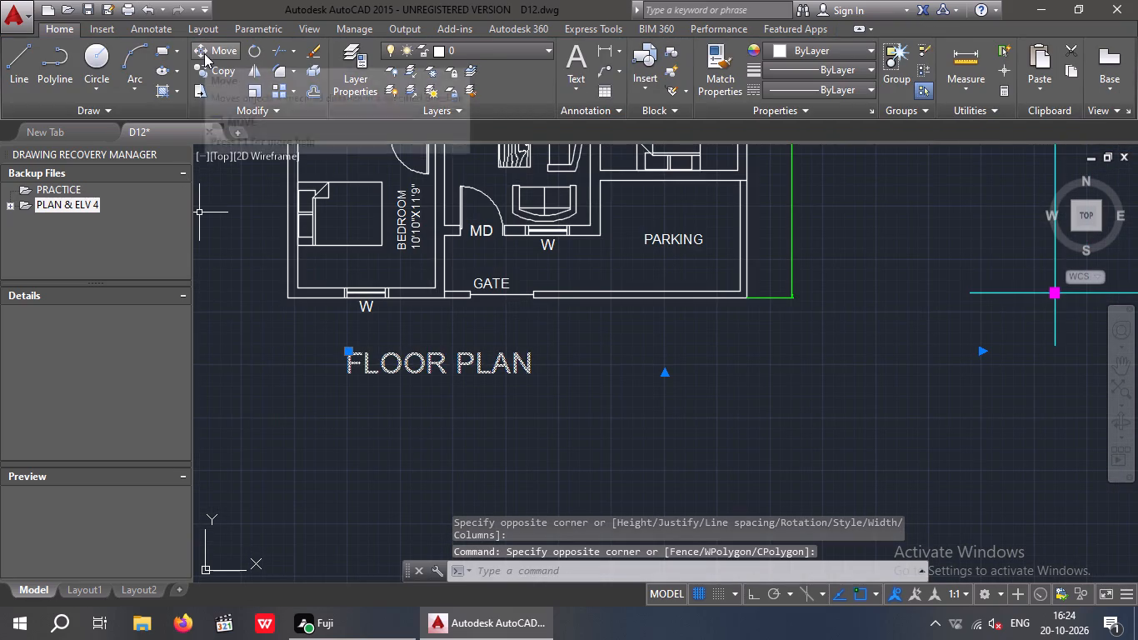
pyautogui.click(204, 53)
pyautogui.moveTo(345, 379); pyautogui.dragTo(360, 380)
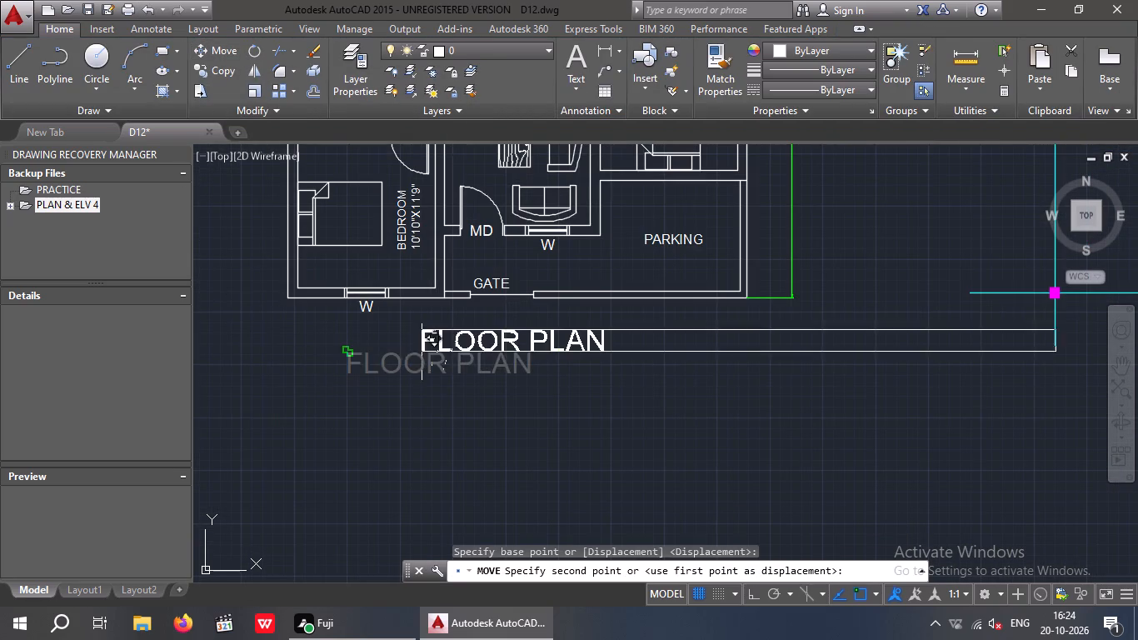
pyautogui.click(427, 354)
pyautogui.moveTo(390, 383); pyautogui.dragTo(381, 382)
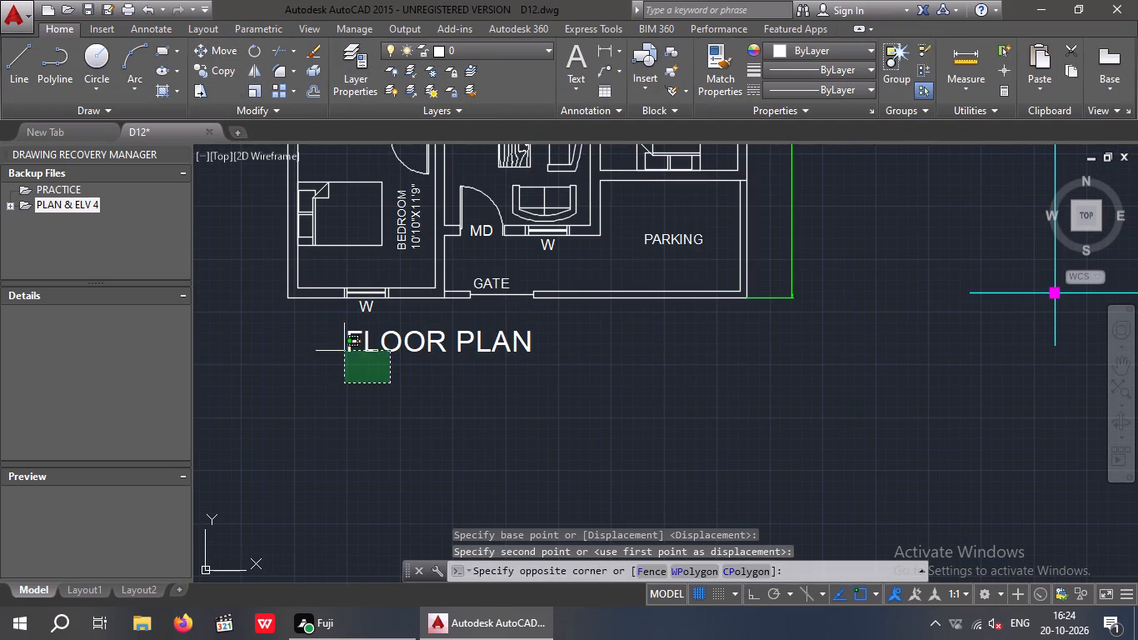
pyautogui.click(339, 346)
pyautogui.click(226, 51)
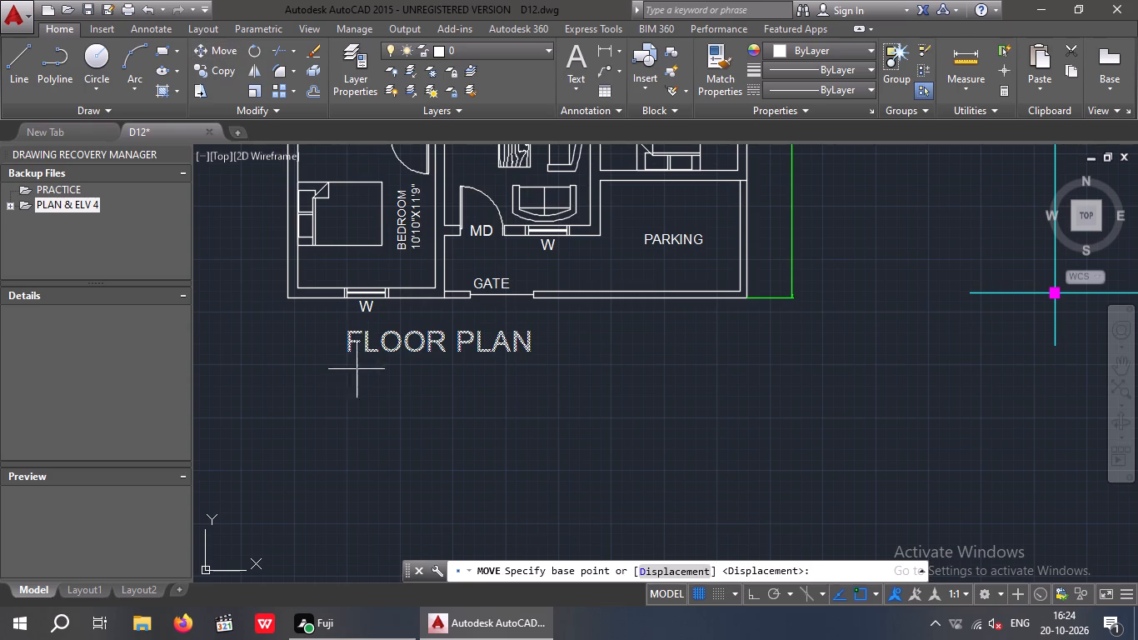
pyautogui.moveTo(352, 359); pyautogui.dragTo(359, 372)
pyautogui.scroll(3, 477, 372)
pyautogui.doubleClick(357, 309)
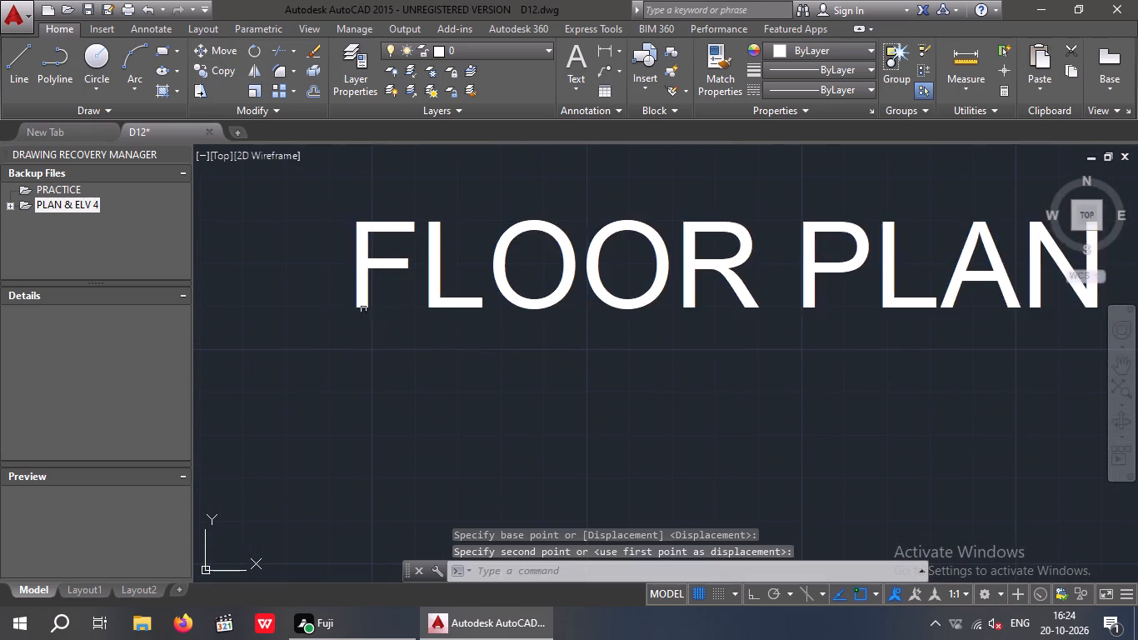
pyautogui.scroll(-3, 380, 305)
pyautogui.scroll(-1, 509, 342)
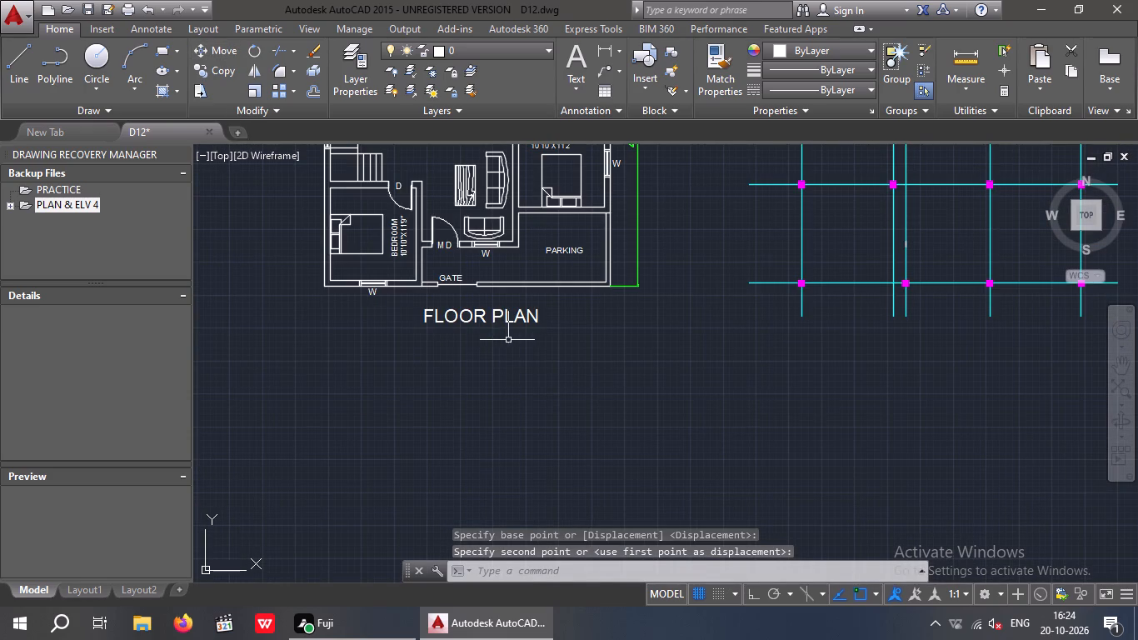
# Copy the FLOOR PLAN title to just below the cyan column grid east of the plan.
pyautogui.moveTo(548, 317); pyautogui.dragTo(513, 326)
pyautogui.doubleClick(477, 326)
pyautogui.click(217, 65)
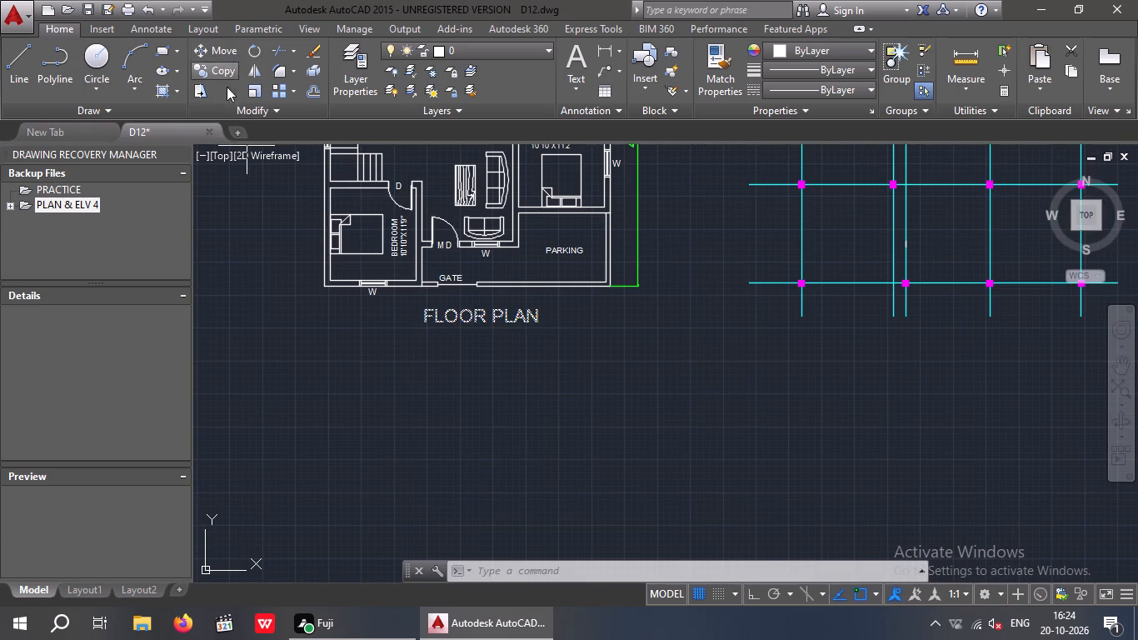
pyautogui.click(422, 325)
pyautogui.moveTo(874, 379); pyautogui.dragTo(596, 403, button='middle')
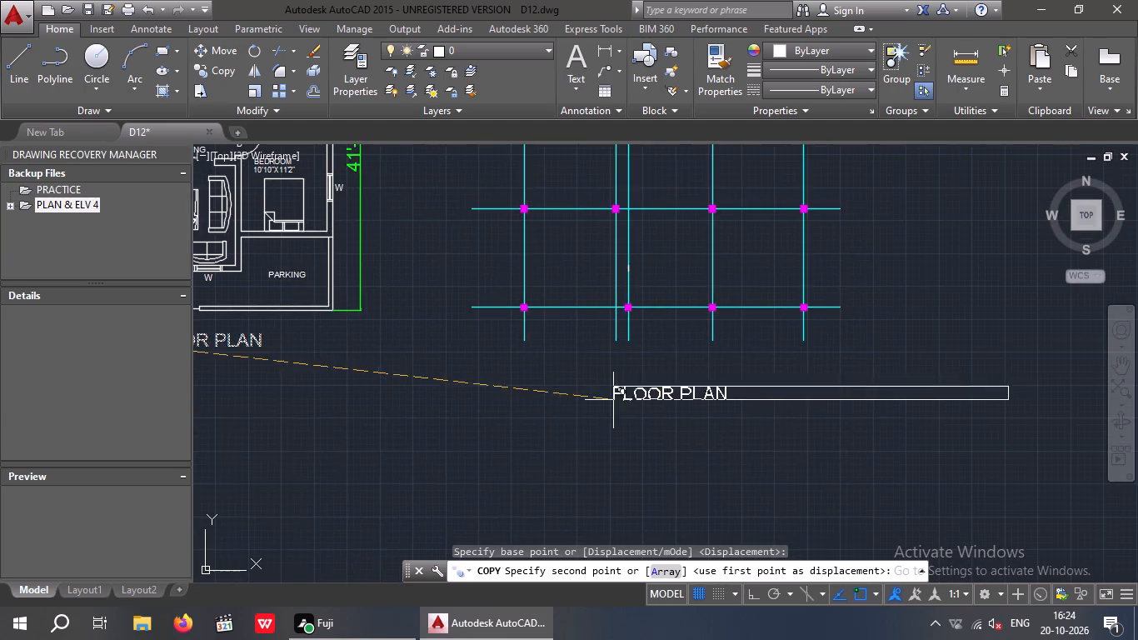
pyautogui.scroll(1, 633, 383)
pyautogui.click(620, 360)
pyautogui.press('Escape')
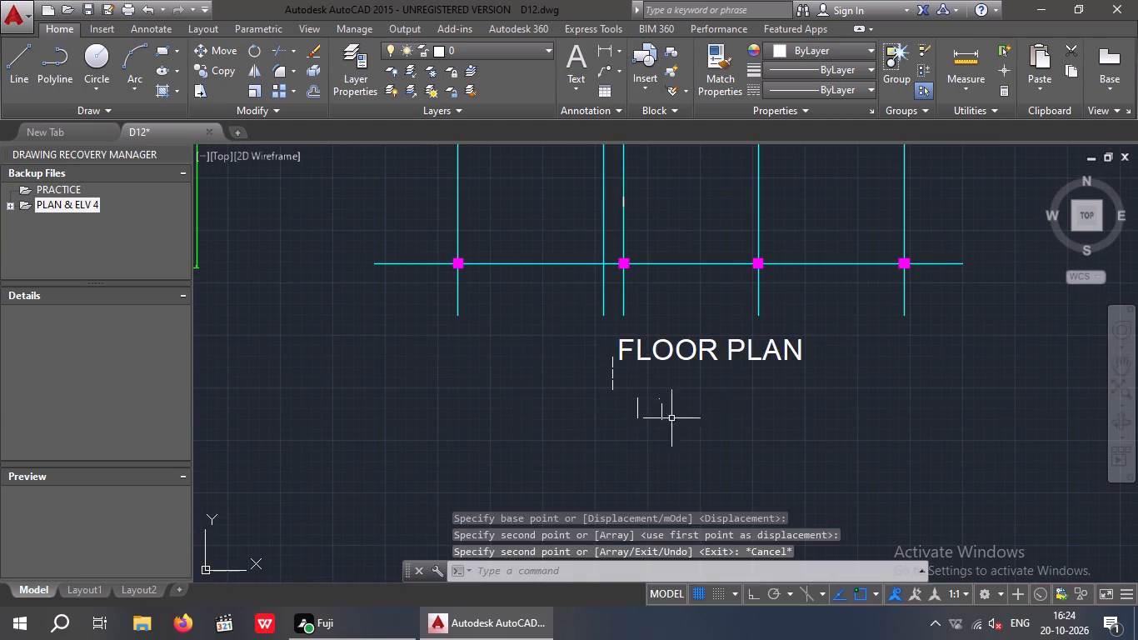
# Change the copied title below the column grid to read CENTER LINE DIAGRAM.
pyautogui.press('Escape')
pyautogui.doubleClick(731, 356)
pyautogui.click(807, 343)
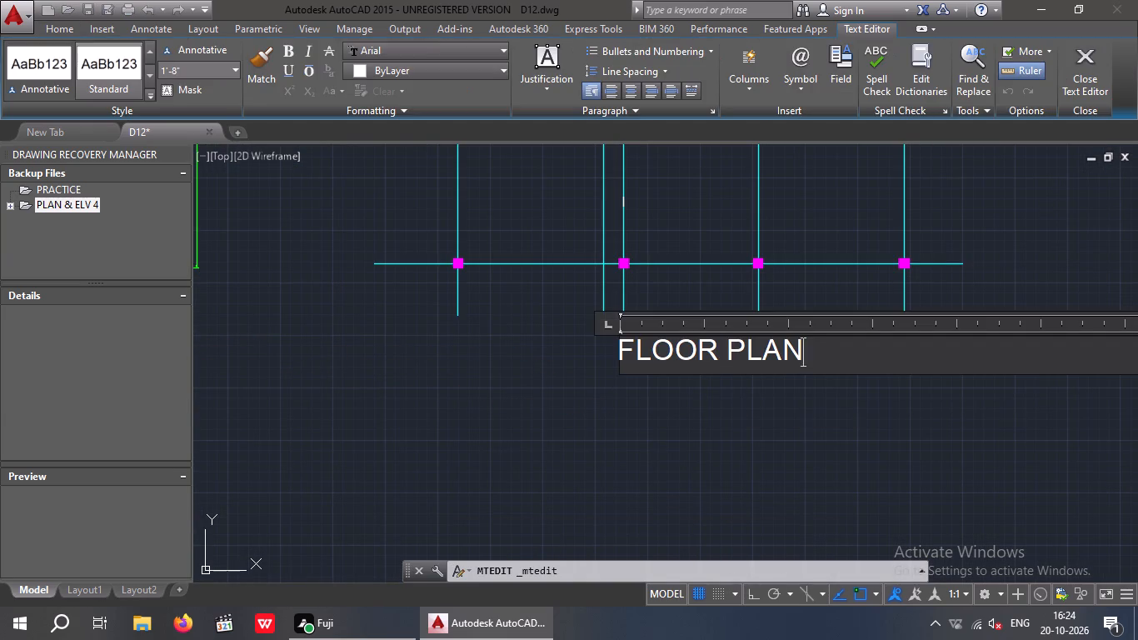
pyautogui.press('BackSpace')
pyautogui.press('BackSpace')
pyautogui.press('BackSpace')
pyautogui.press('BackSpace')
pyautogui.press('BackSpace')
pyautogui.press('BackSpace')
pyautogui.press('BackSpace')
pyautogui.press('BackSpace')
pyautogui.press('BackSpace')
pyautogui.press('BackSpace')
pyautogui.press('BackSpace')
pyautogui.press('BackSpace')
pyautogui.press('BackSpace')
pyautogui.press('BackSpace')
pyautogui.press('BackSpace')
pyautogui.press('BackSpace')
pyautogui.press('BackSpace')
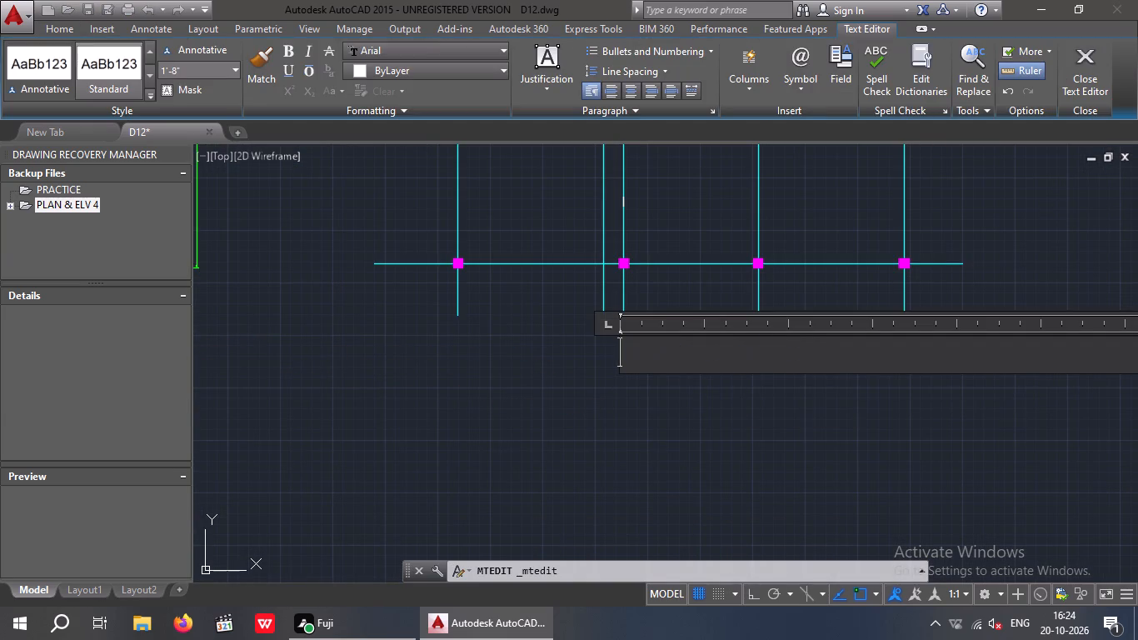
pyautogui.write('CENTER')
pyautogui.press('space')
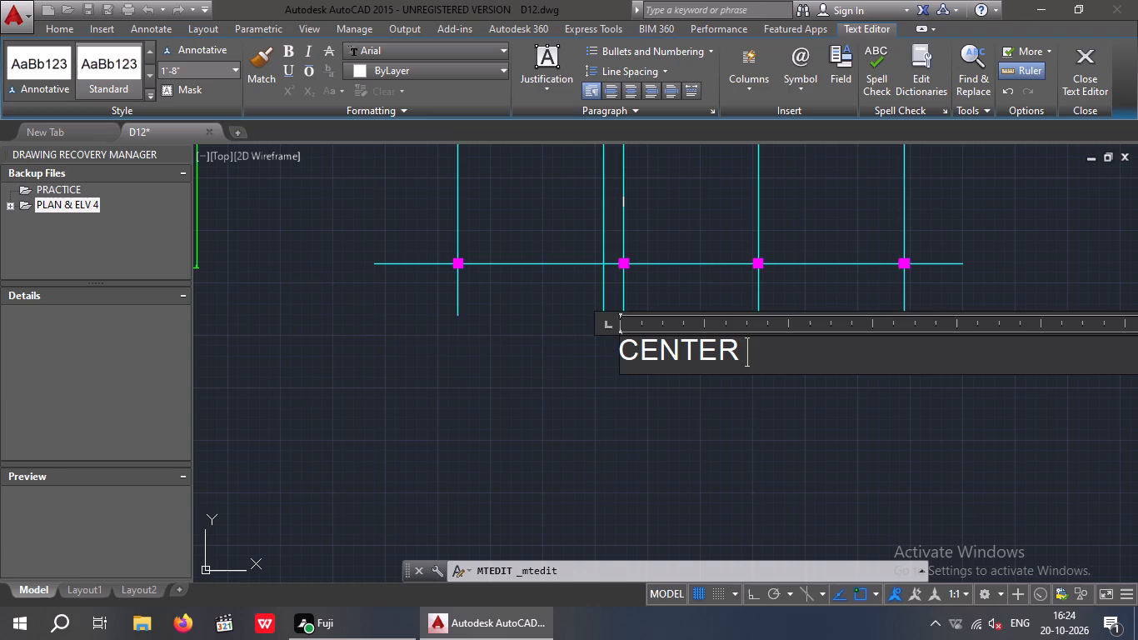
pyautogui.write('LINE')
pyautogui.press('space')
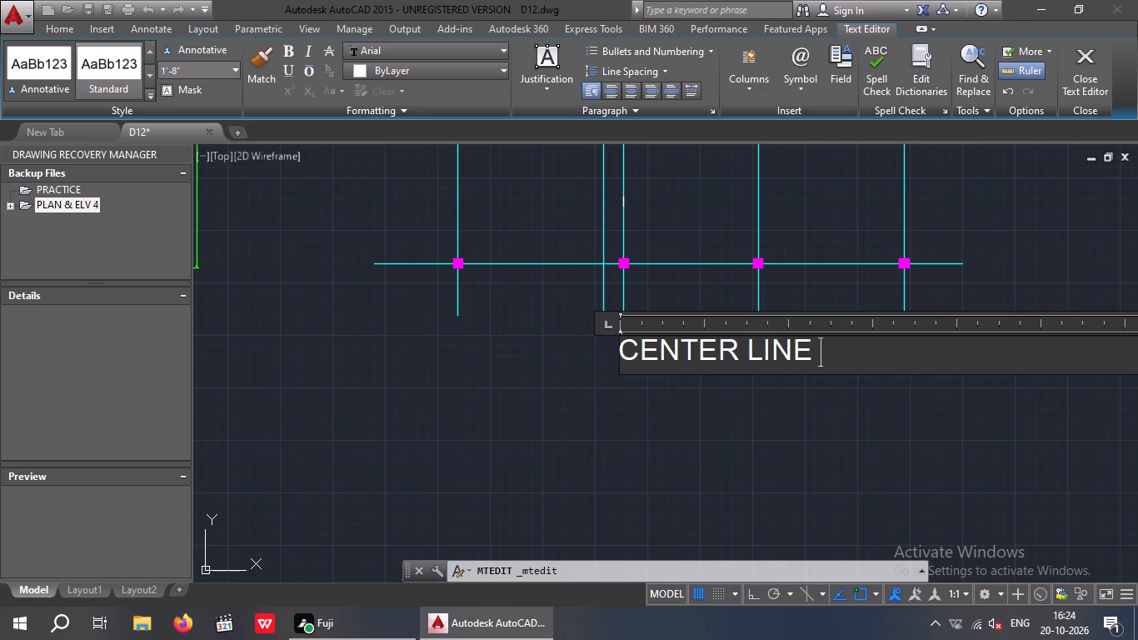
pyautogui.write('DI')
pyautogui.press('a')
pyautogui.write('GRAM')
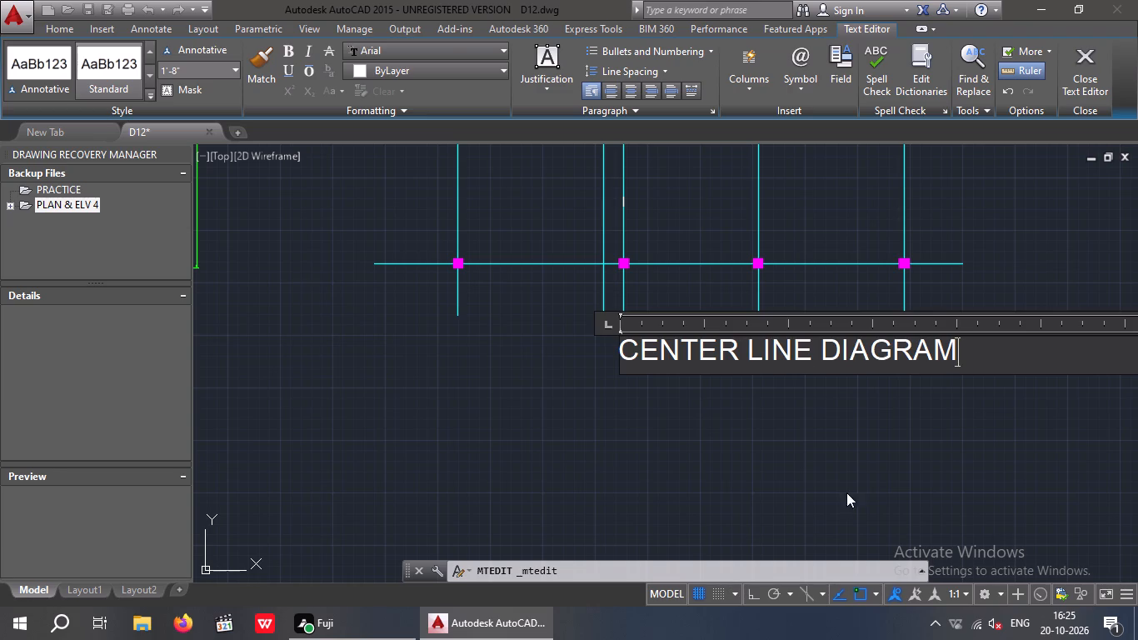
pyautogui.click(780, 441)
# Move the CENTER LINE DIAGRAM title west so it sits roughly centred below the column grid.
pyautogui.moveTo(823, 430); pyautogui.dragTo(717, 433)
pyautogui.click(663, 340)
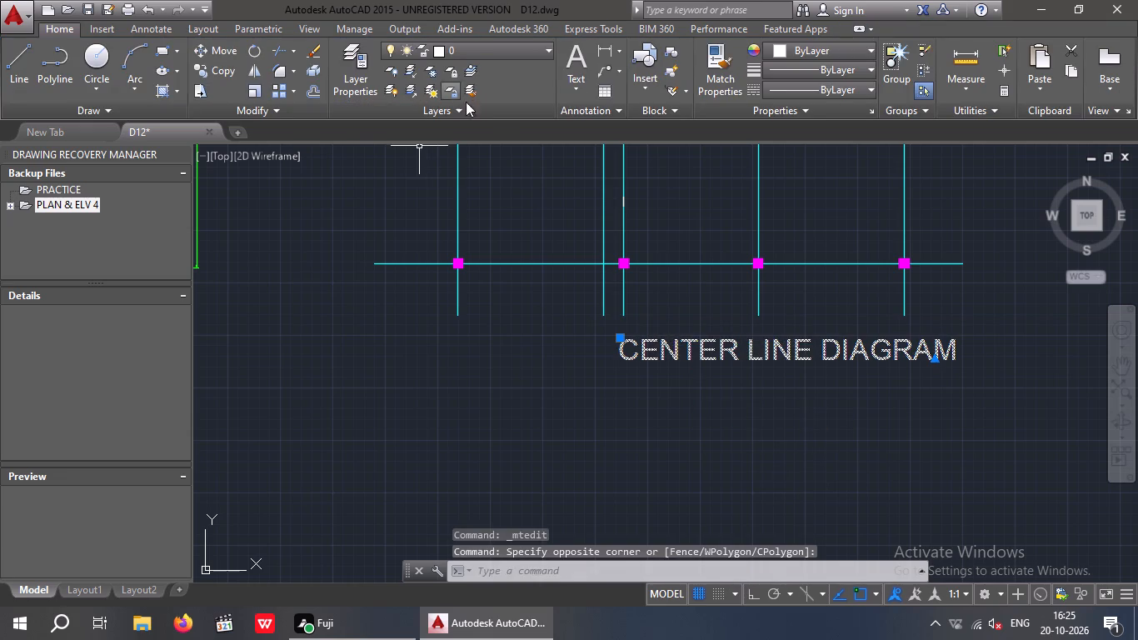
pyautogui.click(217, 55)
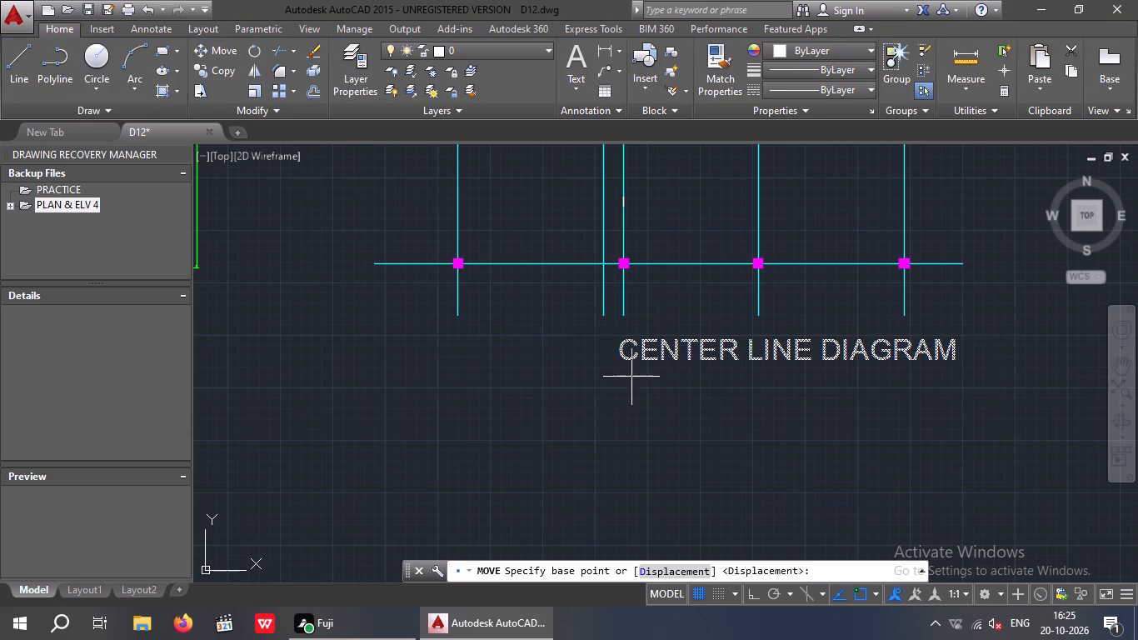
pyautogui.moveTo(625, 358); pyautogui.dragTo(613, 360)
pyautogui.click(539, 360)
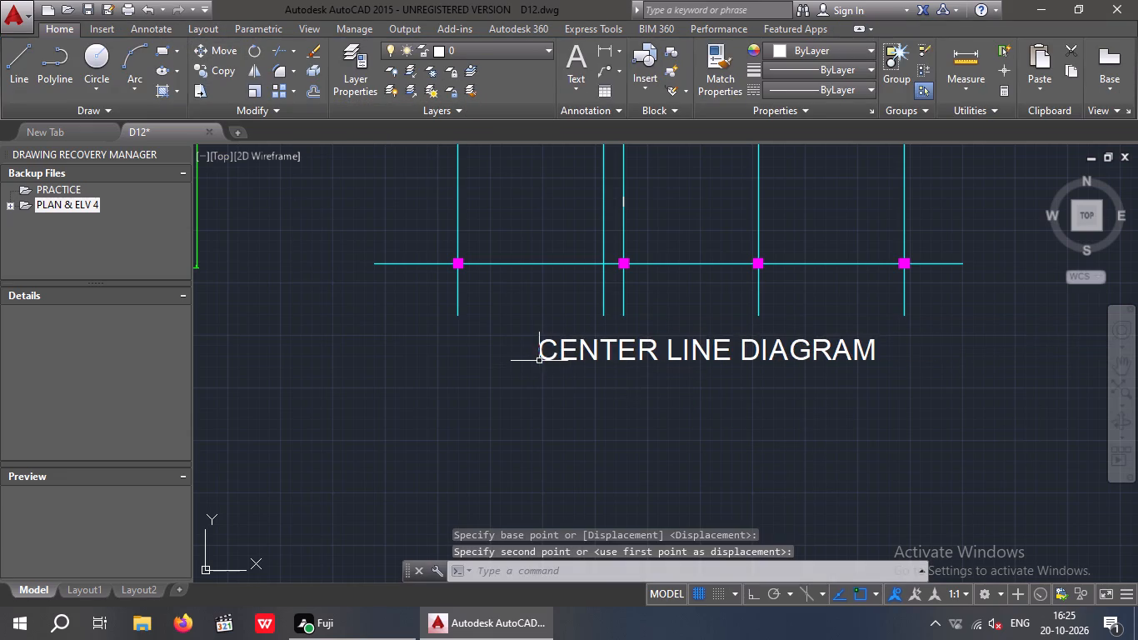
pyautogui.scroll(-2, 600, 367)
pyautogui.press('Escape')
pyautogui.press('Escape')
# Save the D12 drawing.
pyautogui.scroll(-2, 678, 403)
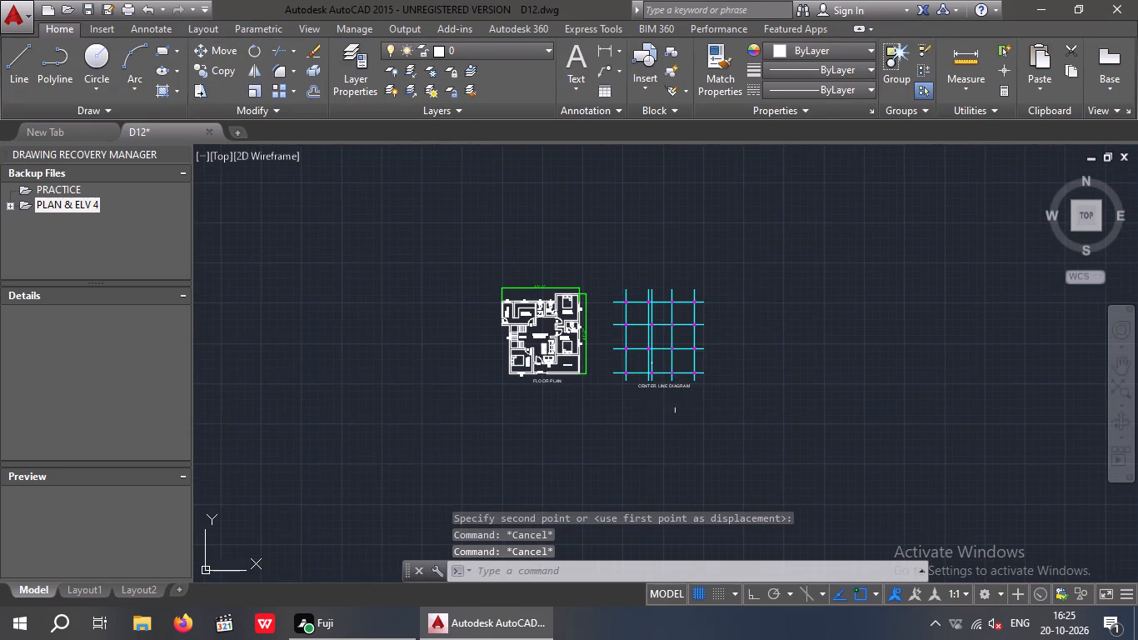
pyautogui.moveTo(681, 410); pyautogui.dragTo(728, 377, button='middle')
pyautogui.scroll(-2, 726, 365)
pyautogui.hotkey('ctrl', 's')
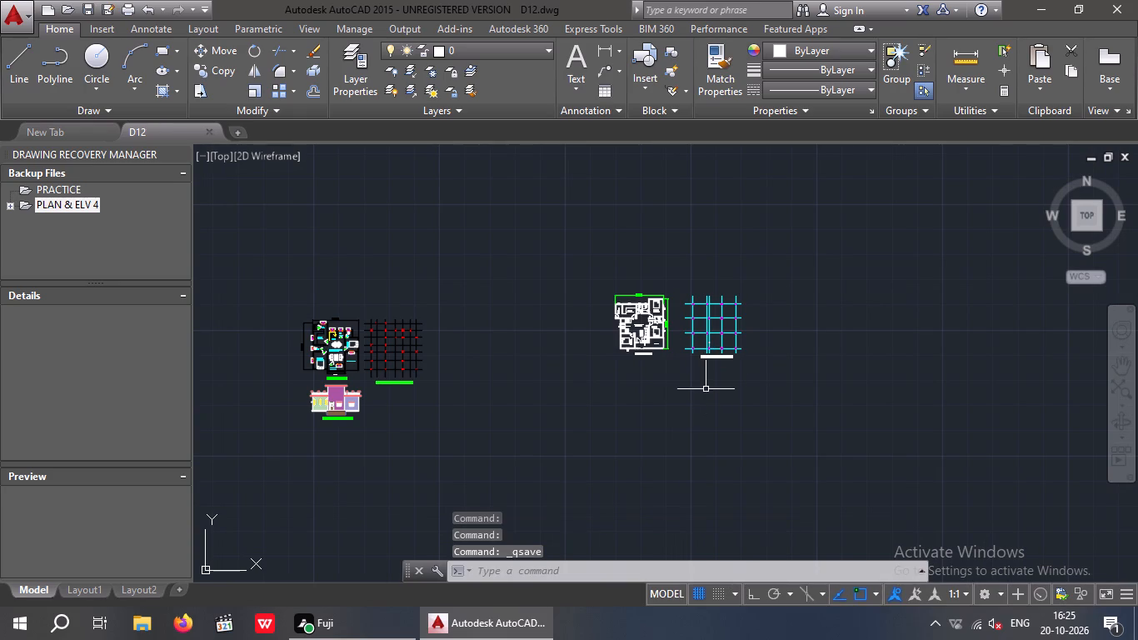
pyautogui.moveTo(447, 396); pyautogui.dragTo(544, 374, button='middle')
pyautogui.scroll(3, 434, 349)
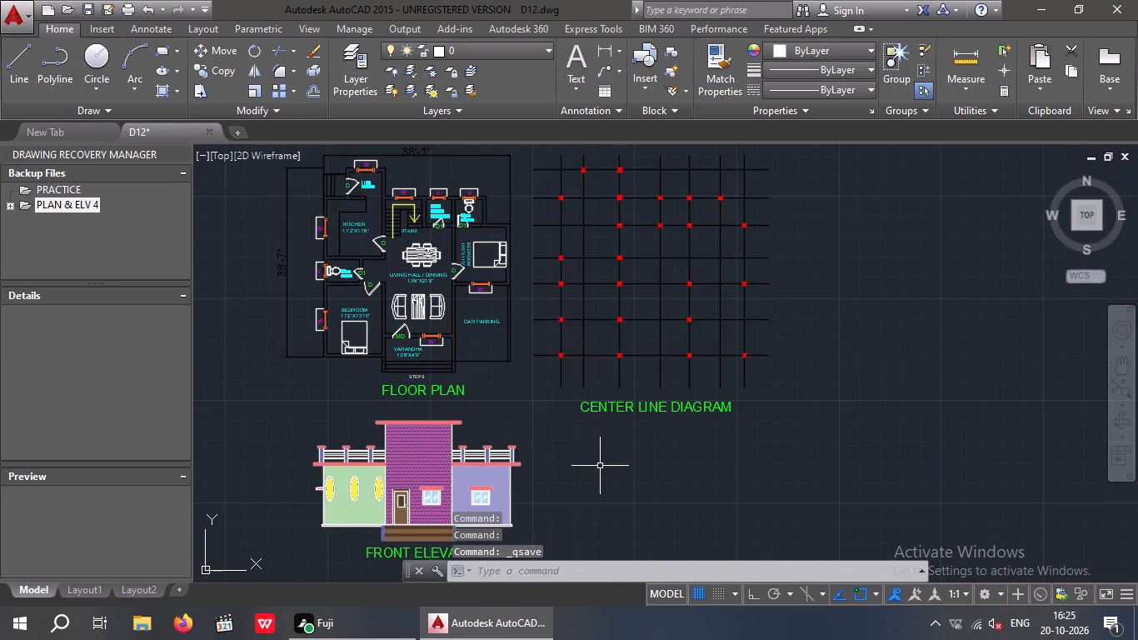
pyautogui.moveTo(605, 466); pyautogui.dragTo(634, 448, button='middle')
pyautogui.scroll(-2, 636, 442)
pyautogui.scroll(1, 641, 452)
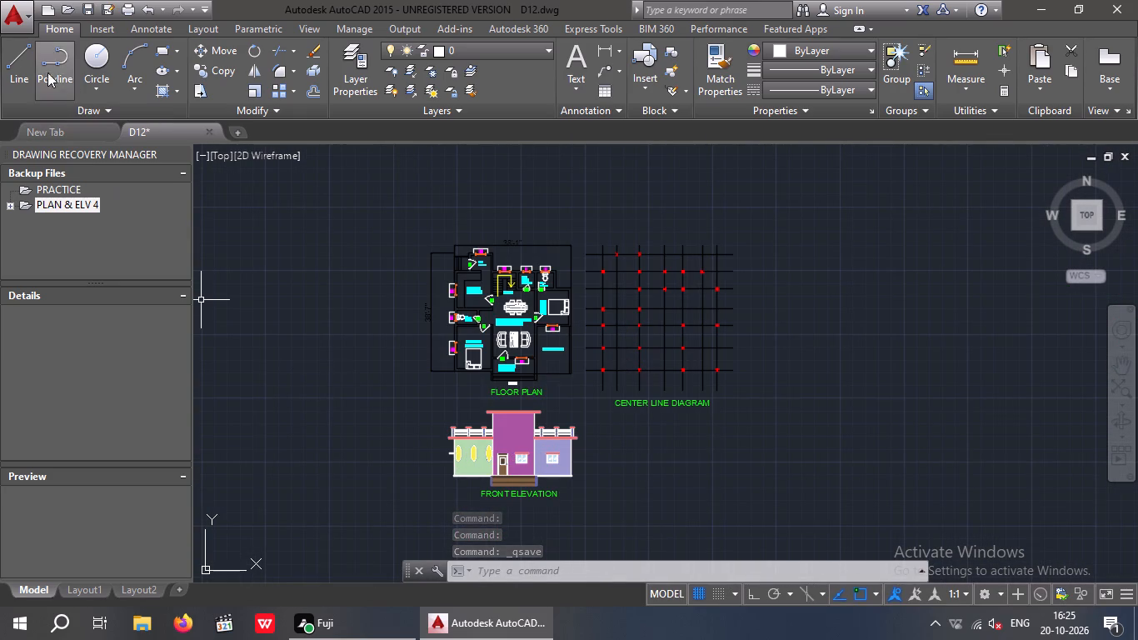
# Save the drawing with Save As as D12.dwg in the personal project folder on the Desktop, replacing the existing file.
pyautogui.click(16, 22)
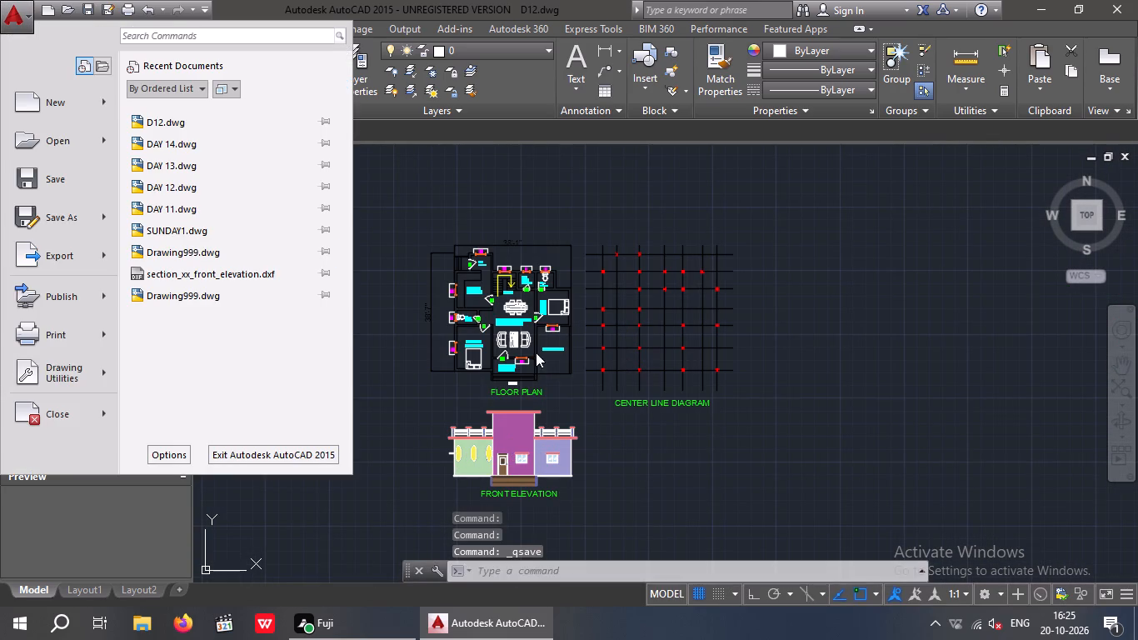
pyautogui.click(59, 217)
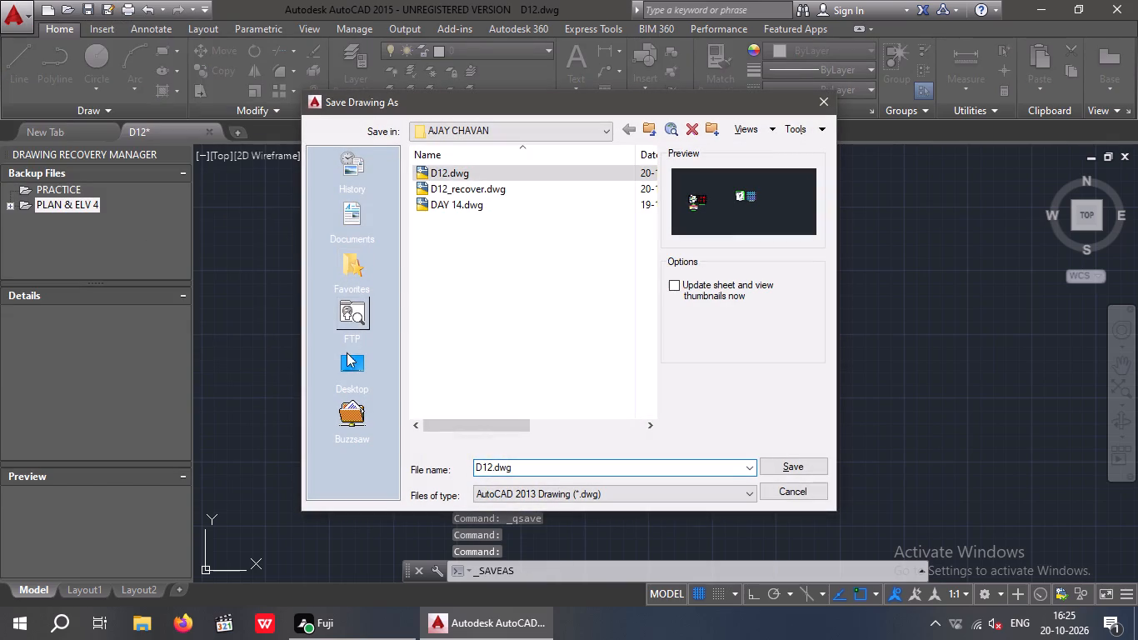
pyautogui.doubleClick(352, 372)
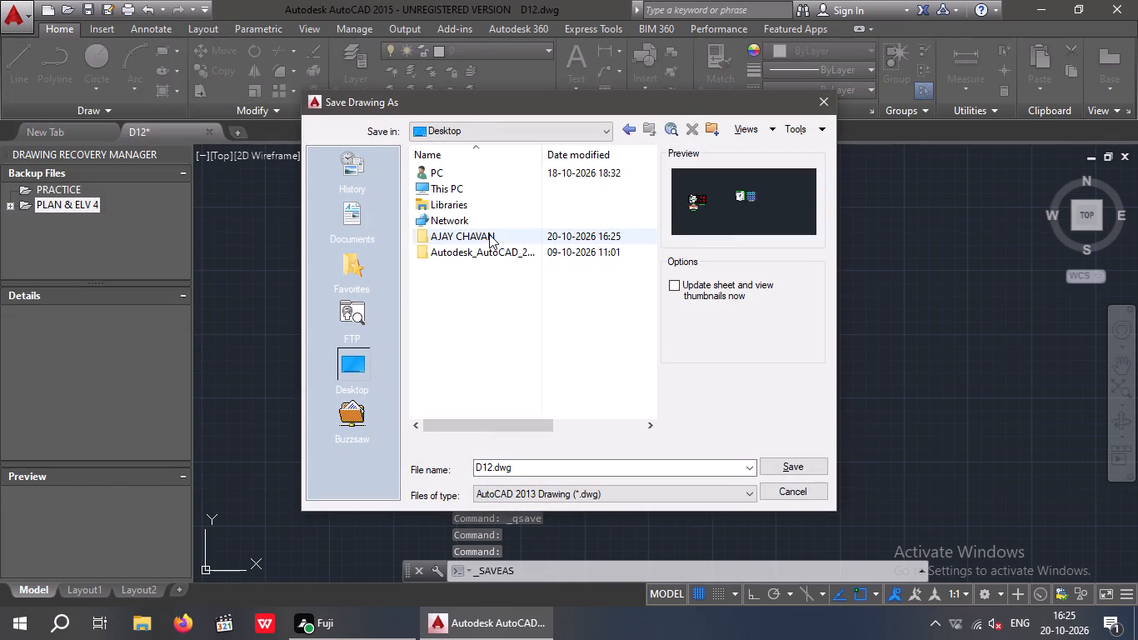
pyautogui.doubleClick(489, 233)
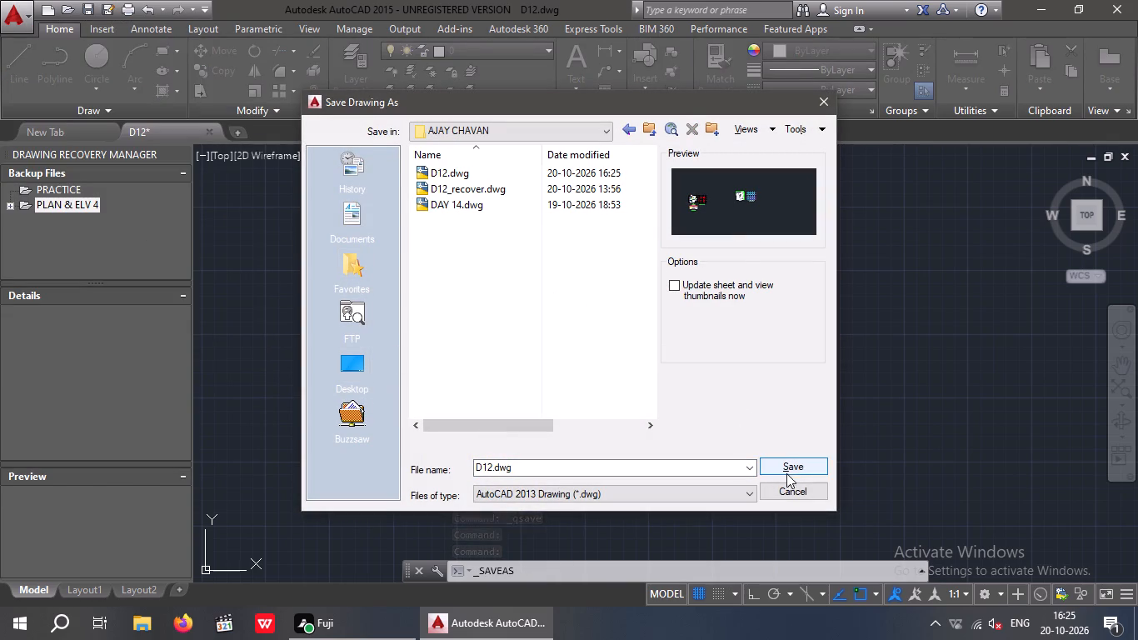
pyautogui.click(786, 464)
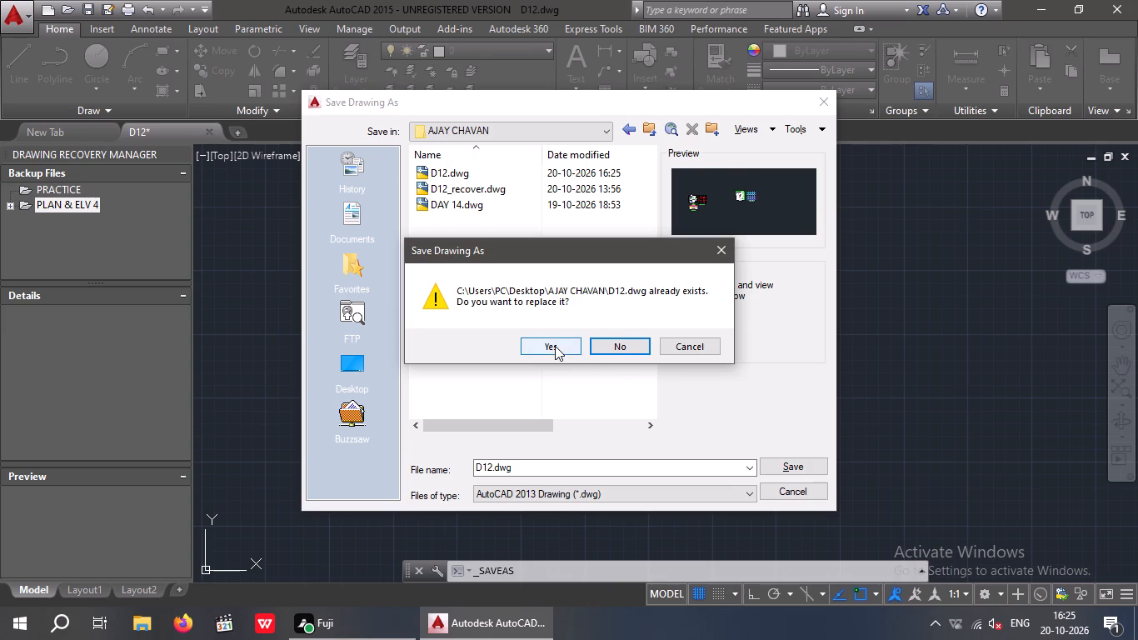
pyautogui.click(554, 345)
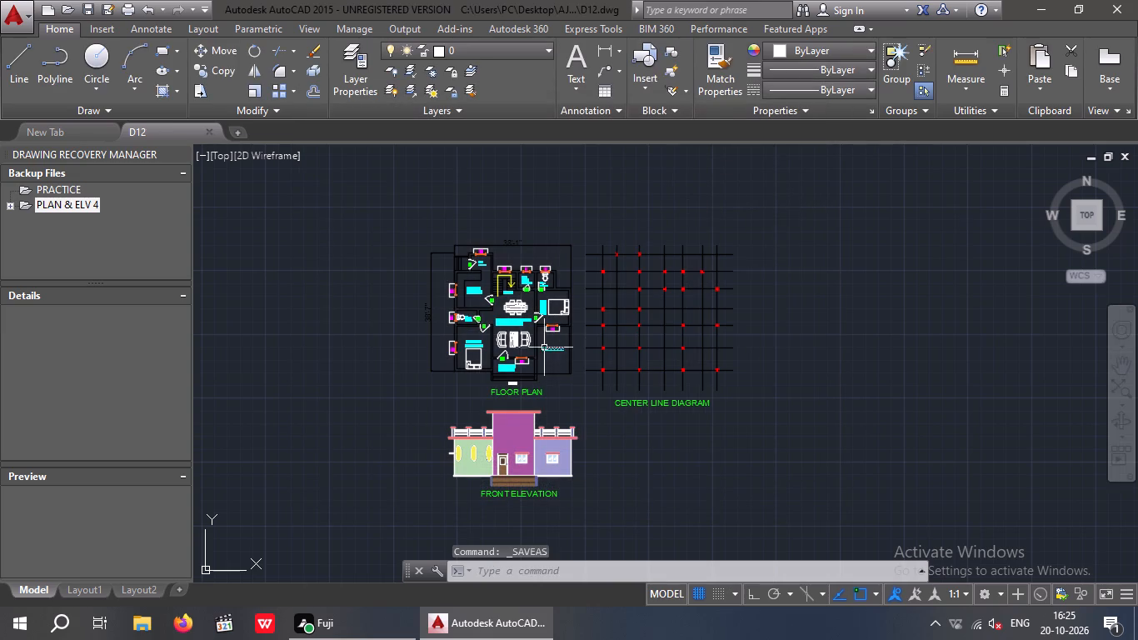
# Turn off command-history logging with LOGFILEOFF.
pyautogui.press('Escape')
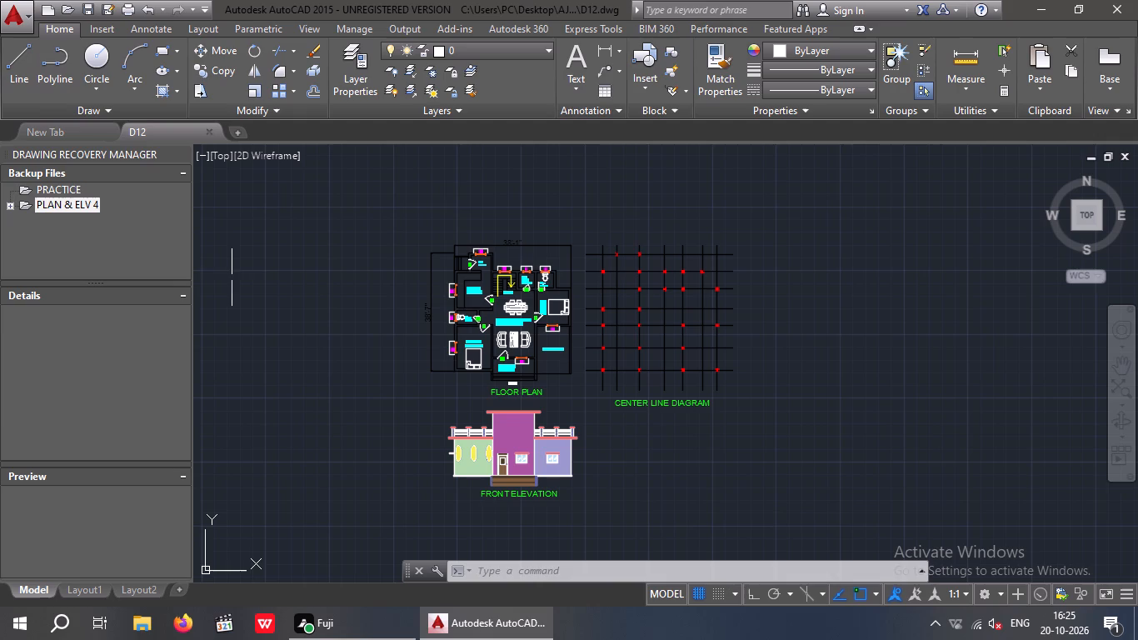
pyautogui.write('LO')
pyautogui.press('g')
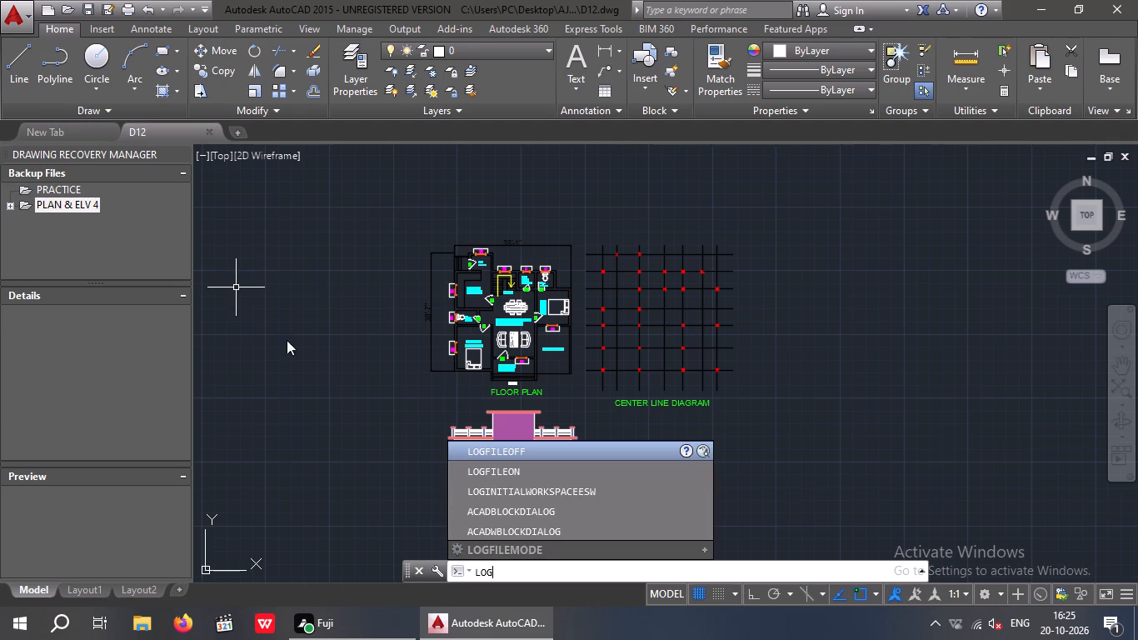
pyautogui.click(502, 457)
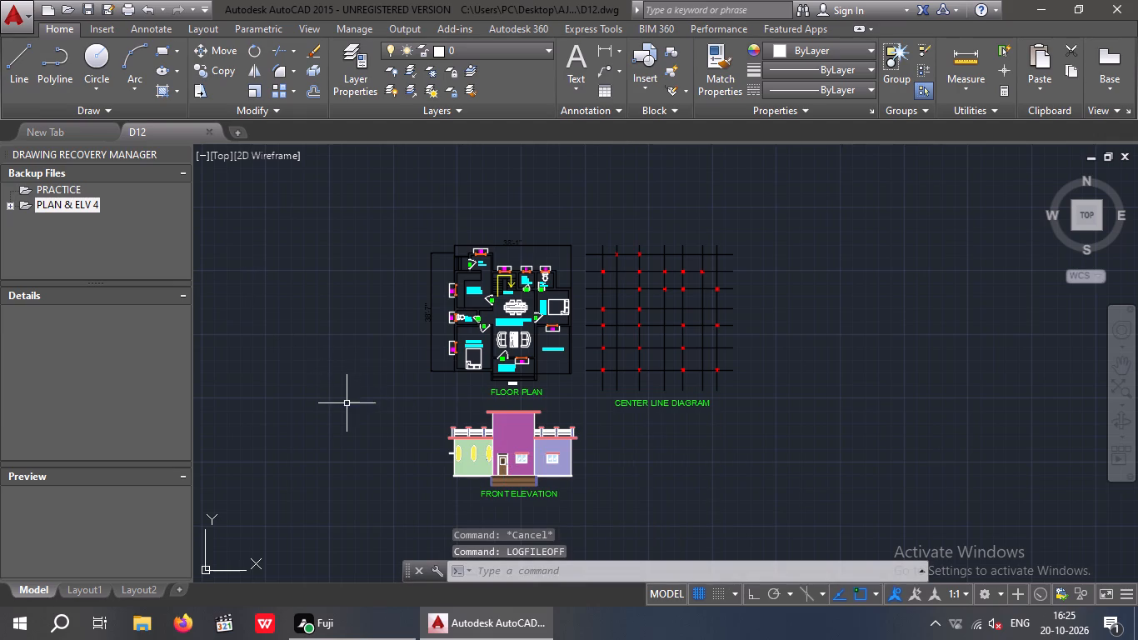
# Save the drawing again with Save As over D12.dwg in the same Desktop project folder.
pyautogui.click(30, 20)
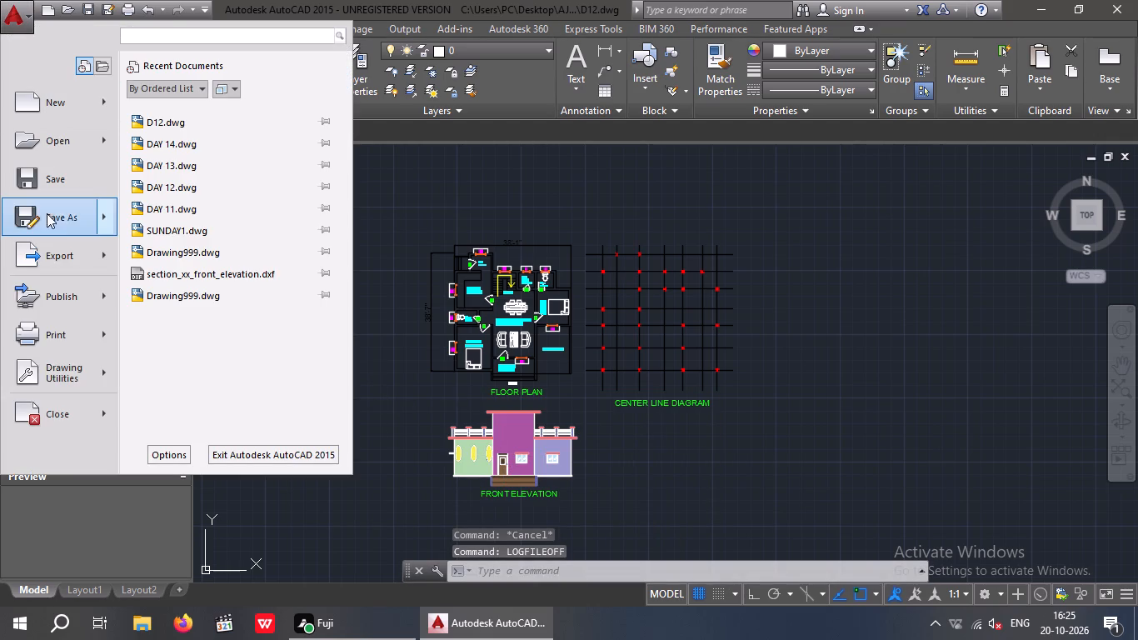
pyautogui.click(54, 217)
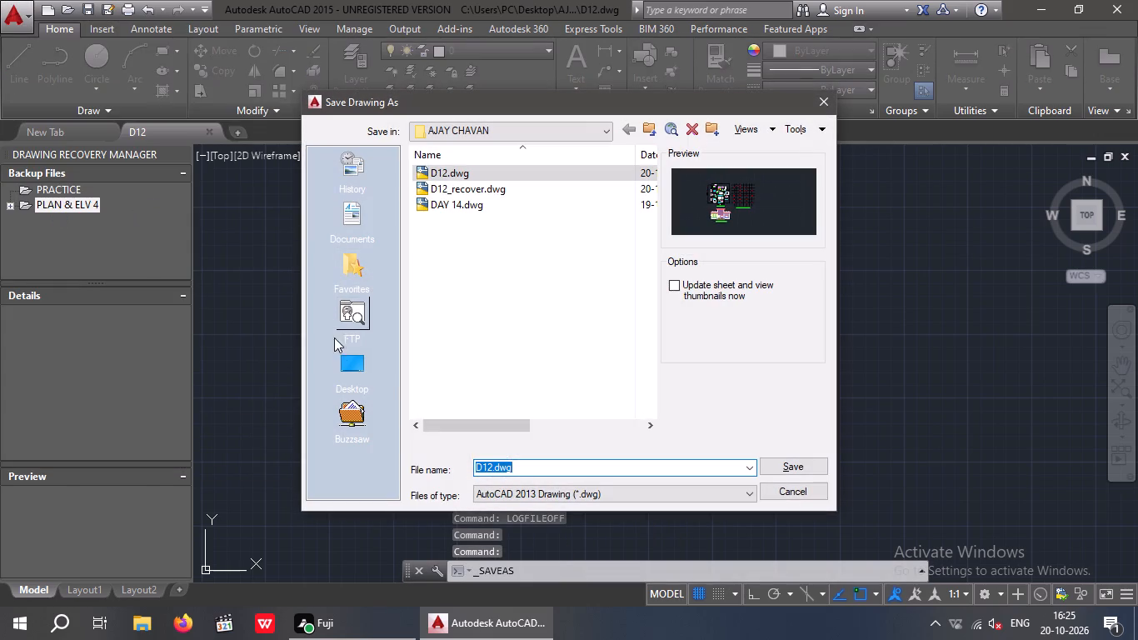
pyautogui.doubleClick(341, 357)
pyautogui.doubleClick(459, 235)
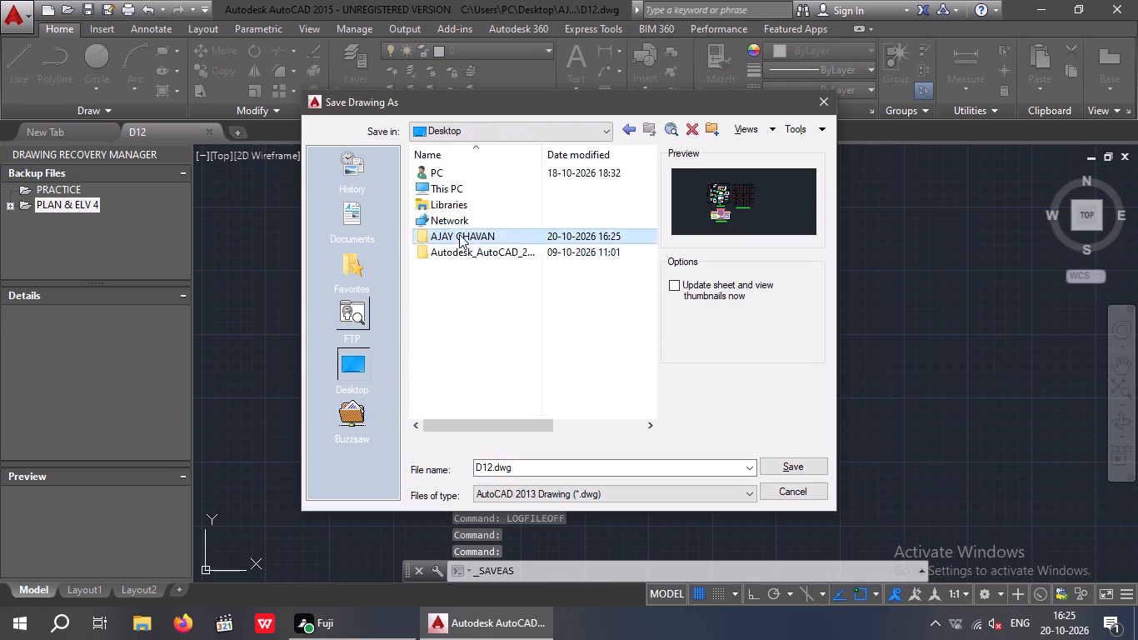
pyautogui.click(786, 468)
pyautogui.click(556, 342)
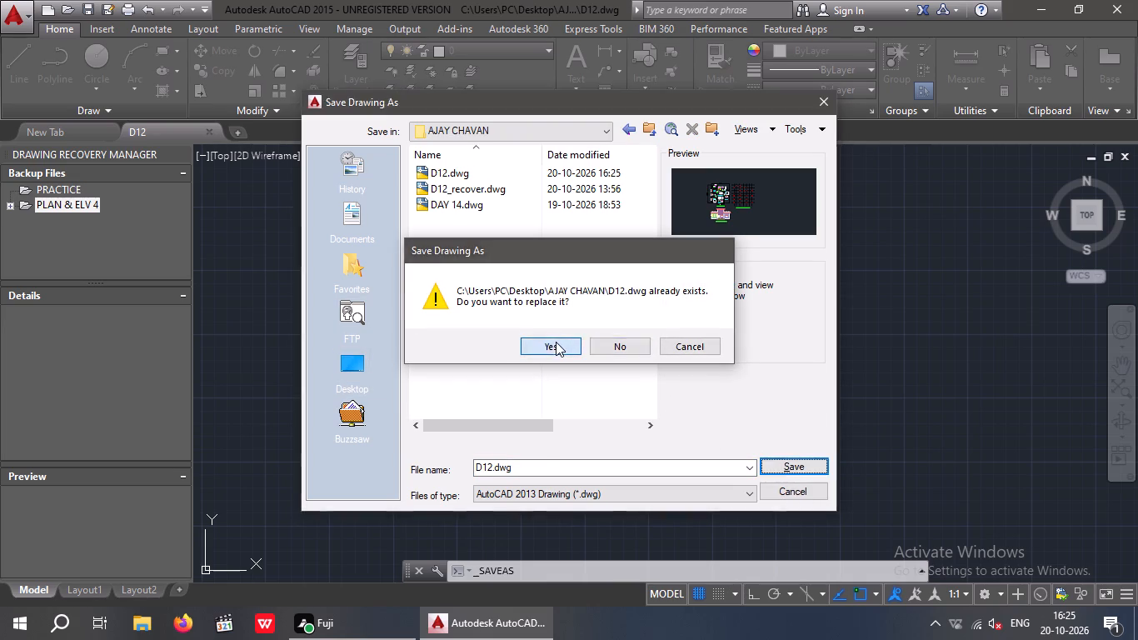
# Set up a plot with the previous plot settings and a window around the coloured floor plan, centre line diagram and front elevation, and preview it.
pyautogui.scroll(-3, 556, 342)
pyautogui.scroll(3, 607, 356)
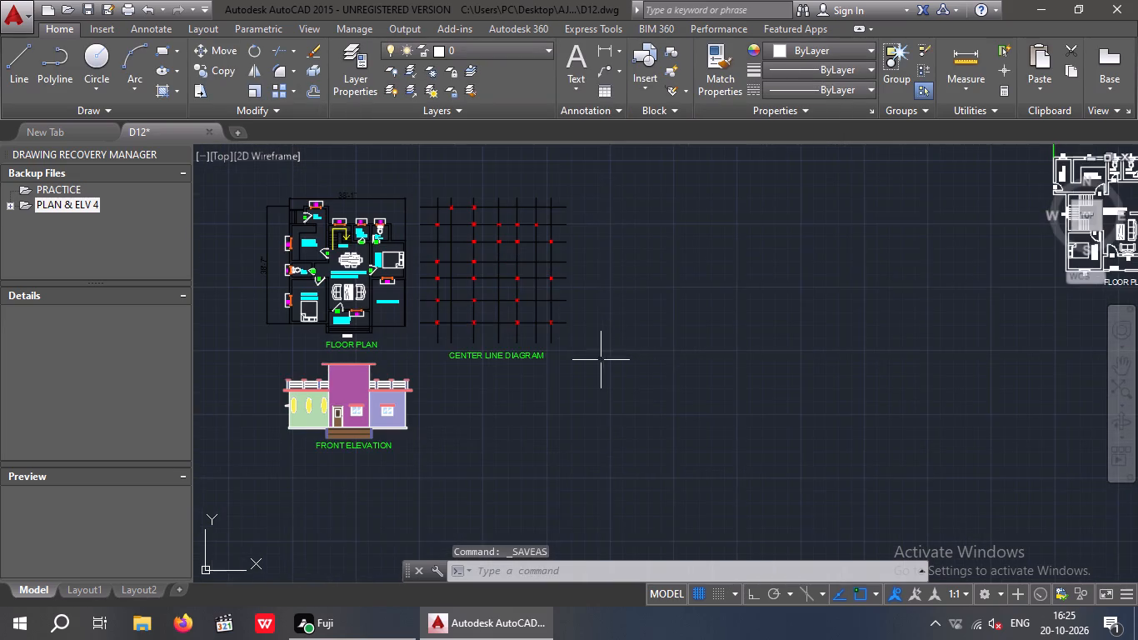
pyautogui.moveTo(596, 360); pyautogui.dragTo(628, 388, button='middle')
pyautogui.moveTo(633, 372); pyautogui.dragTo(657, 373, button='middle')
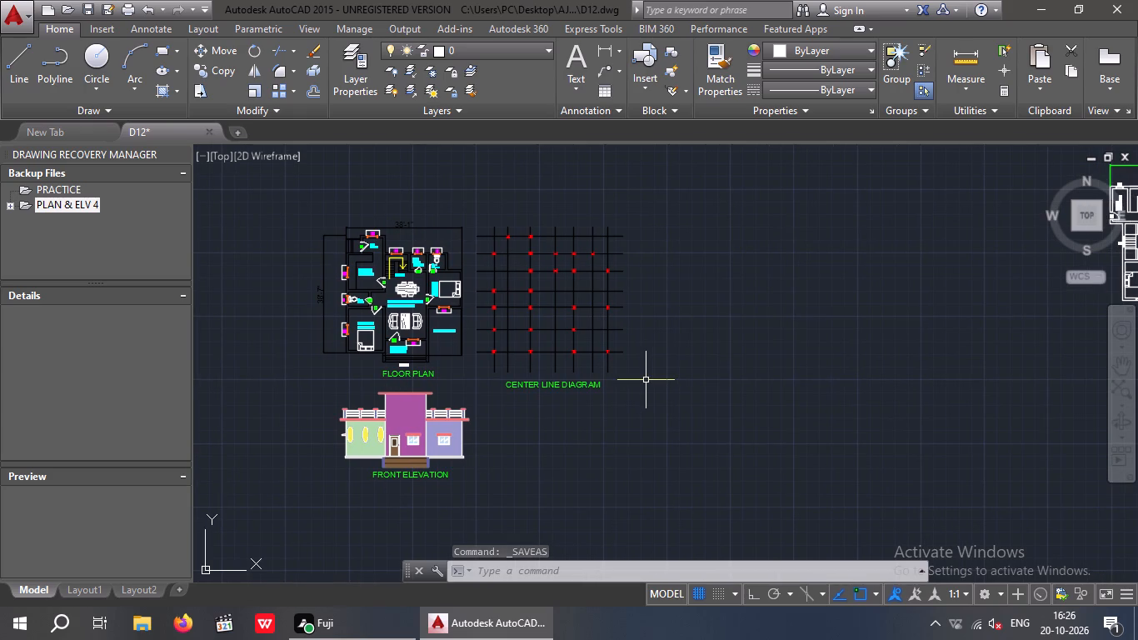
pyautogui.hotkey('ctrl', 'p')
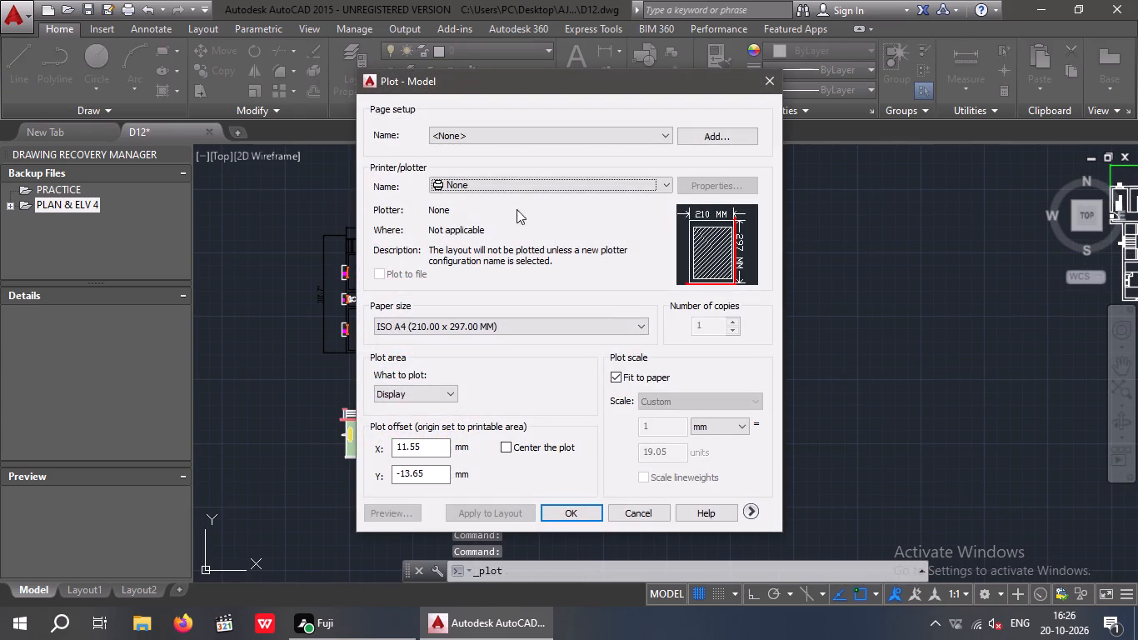
pyautogui.click(516, 135)
pyautogui.click(513, 157)
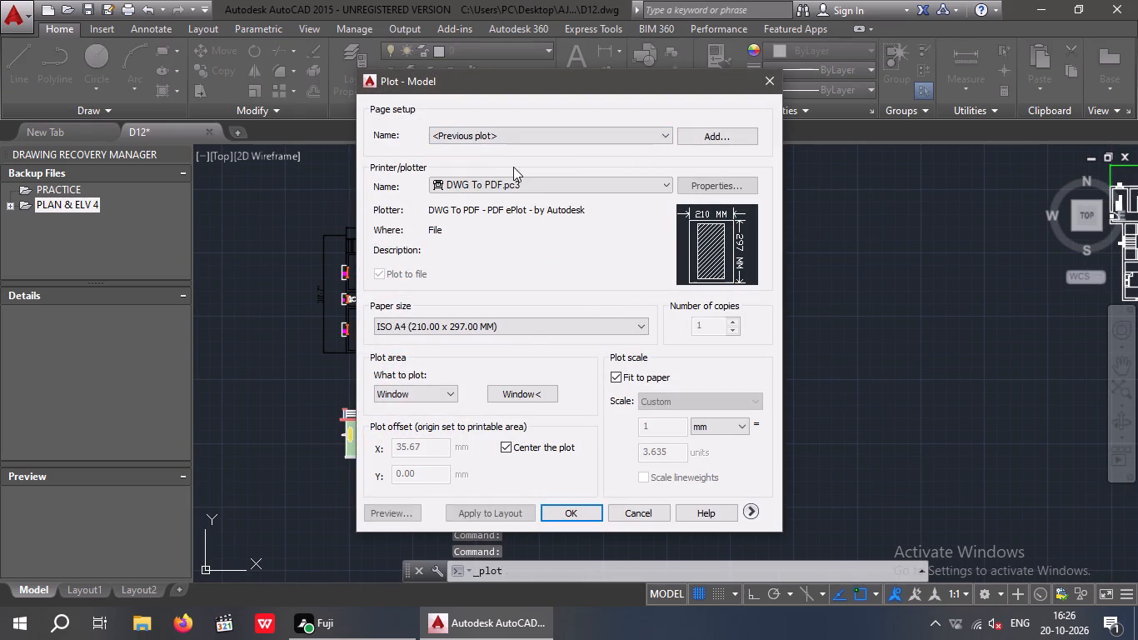
pyautogui.click(520, 392)
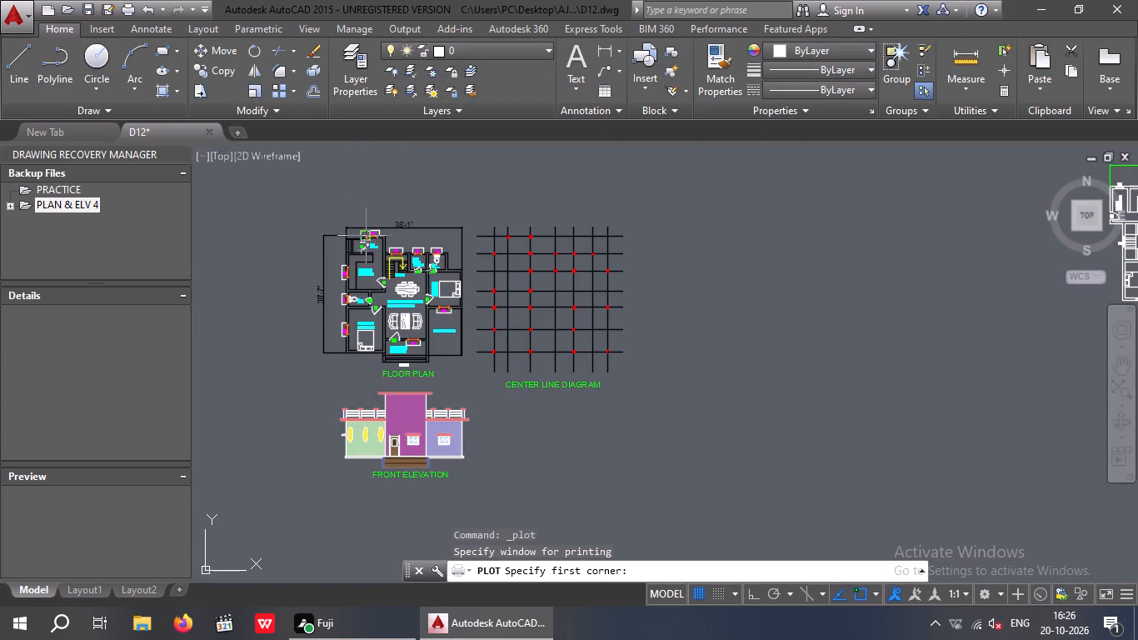
pyautogui.click(299, 207)
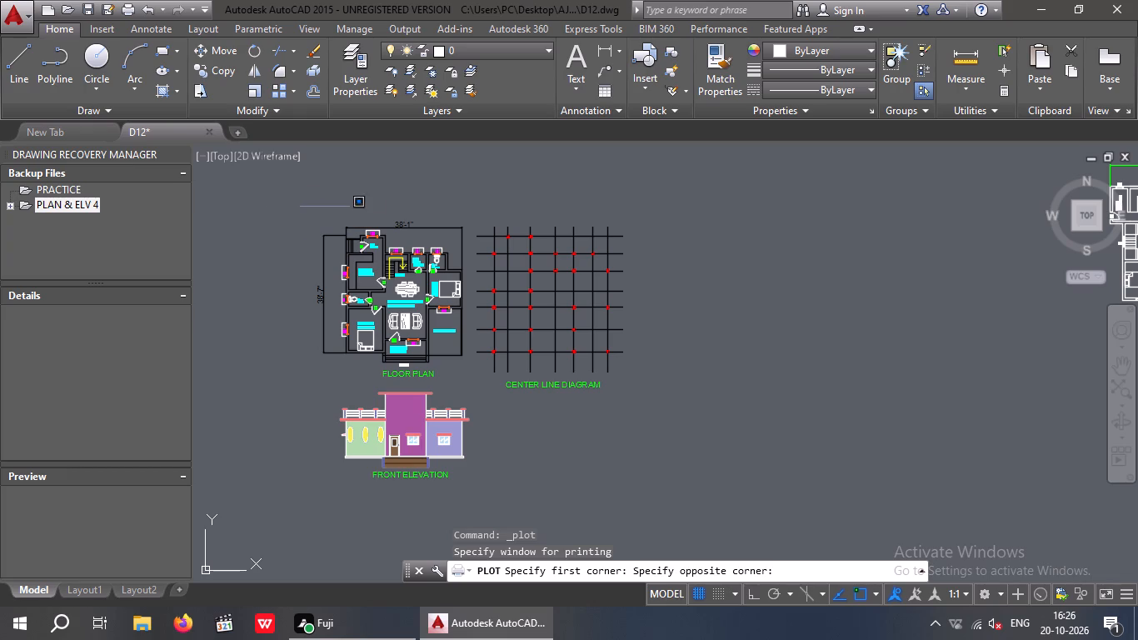
pyautogui.click(636, 492)
pyautogui.click(397, 518)
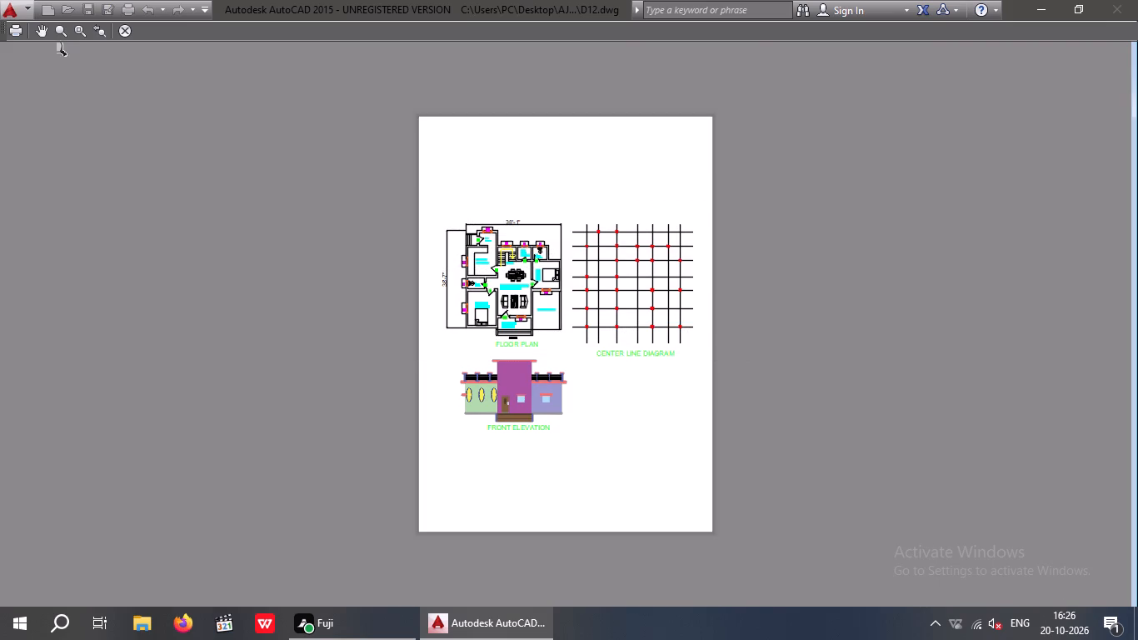
# Plot the previewed sheet to D12-Model.pdf in the Desktop project folder and look over the resulting PDF.
pyautogui.click(14, 24)
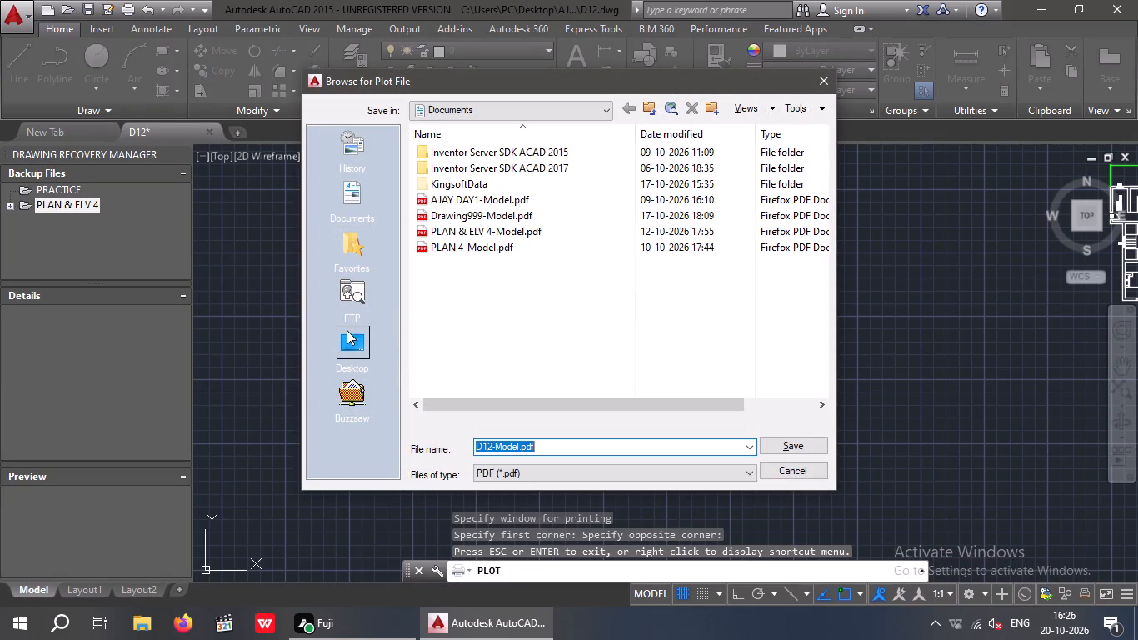
pyautogui.doubleClick(346, 349)
pyautogui.doubleClick(473, 213)
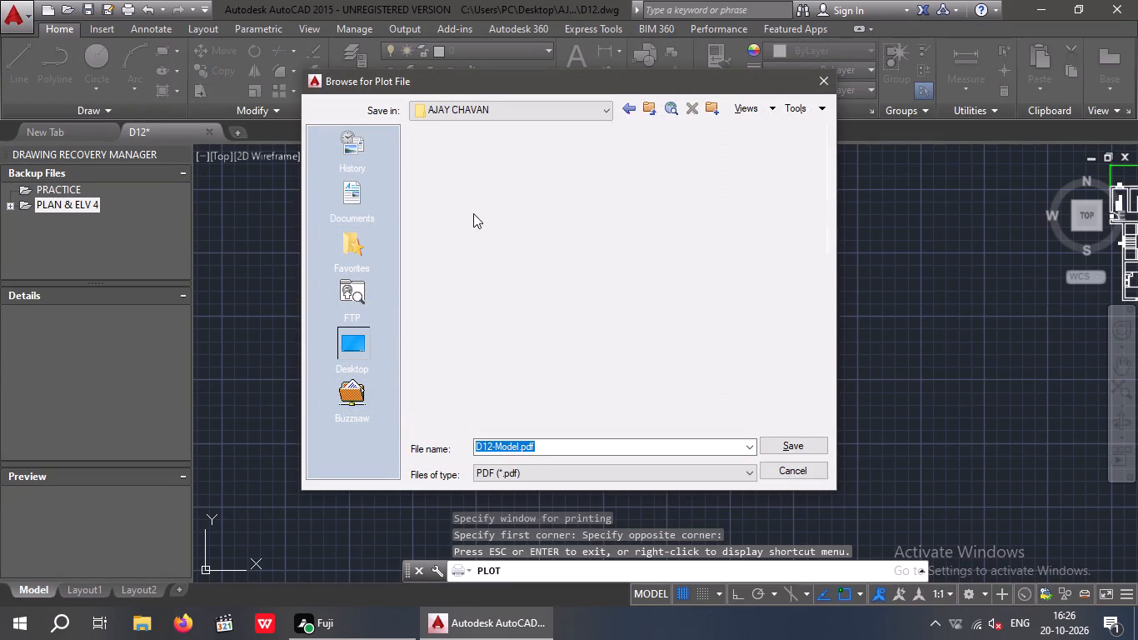
pyautogui.click(789, 447)
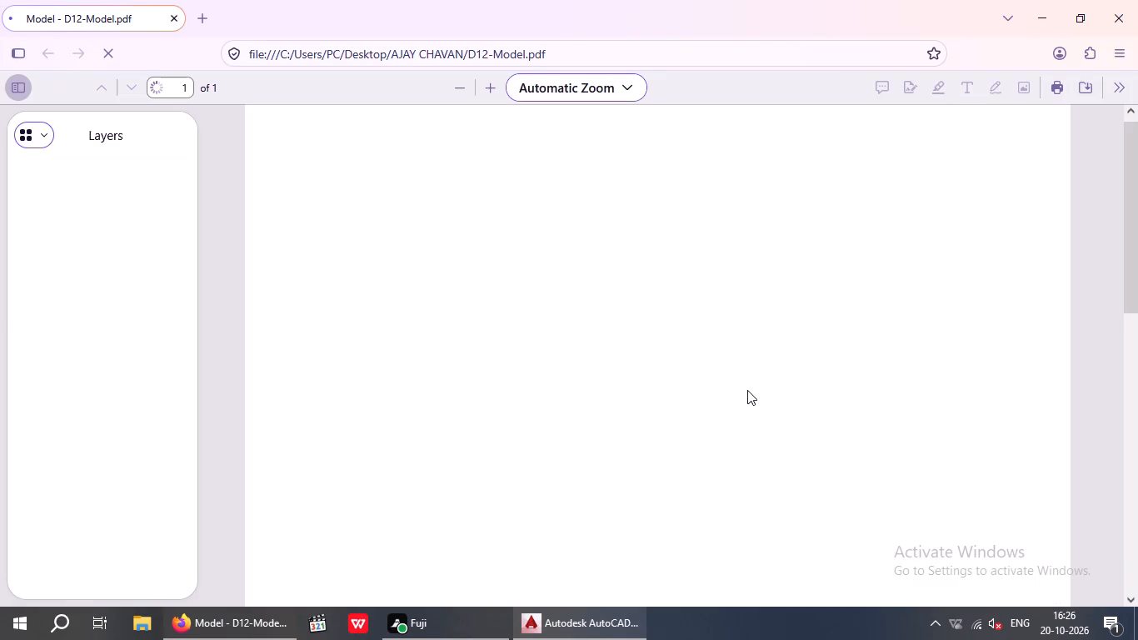
pyautogui.scroll(-4, 688, 363)
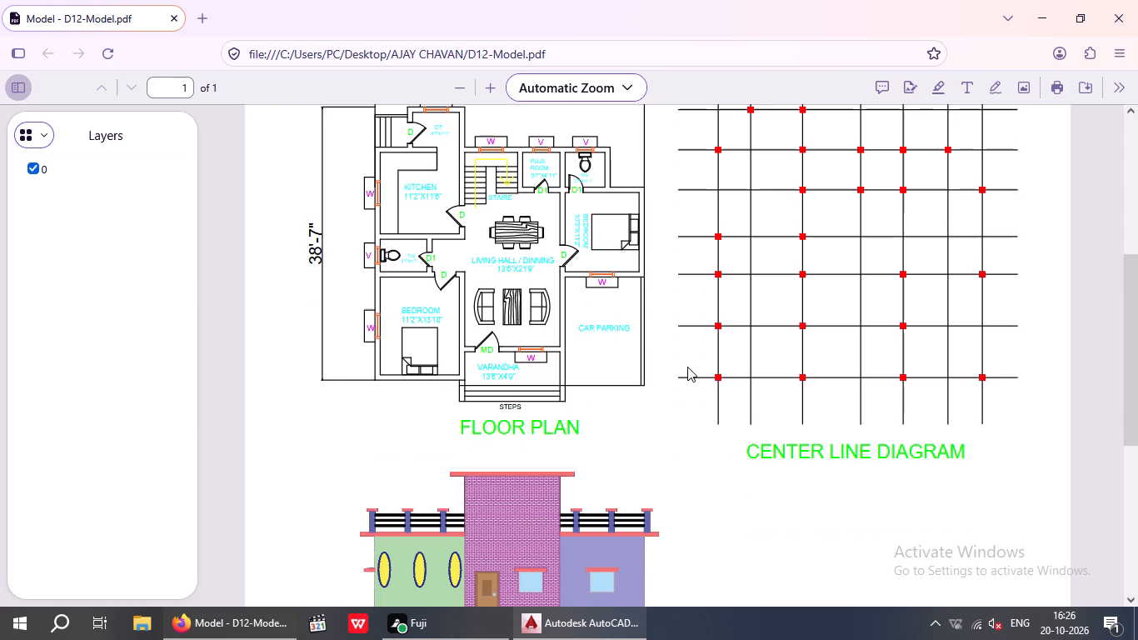
pyautogui.scroll(-4, 686, 367)
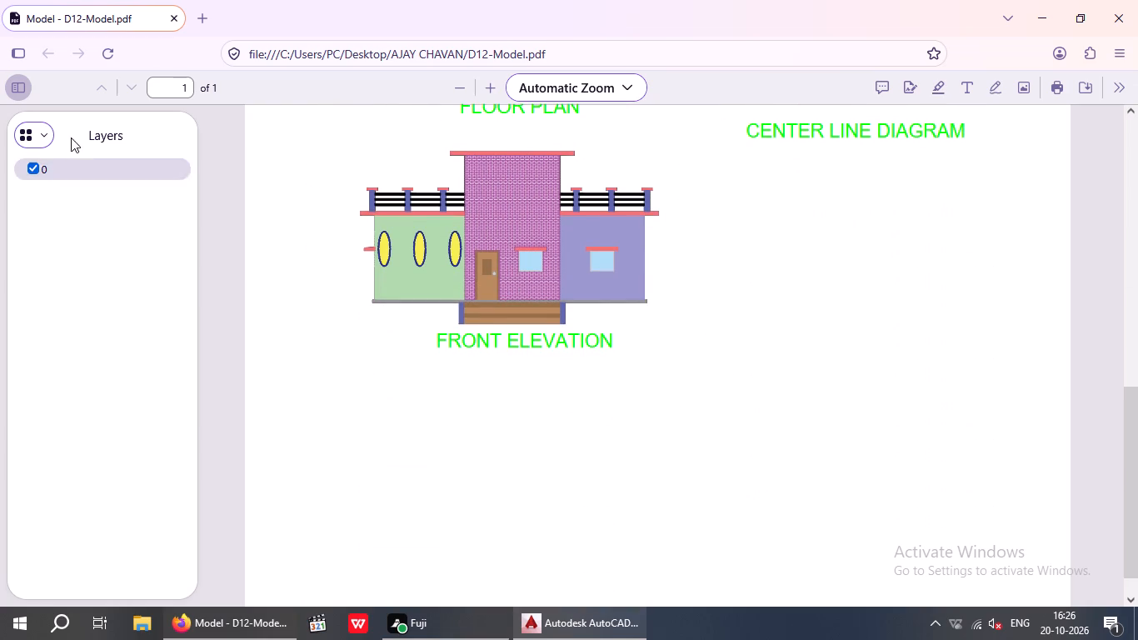
# Switch back to AutoCAD, go to the white floor plan with the cyan grid, and turn on logging with LOGFILEON.
pyautogui.click(553, 627)
pyautogui.moveTo(711, 409); pyautogui.dragTo(506, 434, button='middle')
pyautogui.scroll(-2, 592, 400)
pyautogui.moveTo(613, 399); pyautogui.dragTo(477, 422, button='middle')
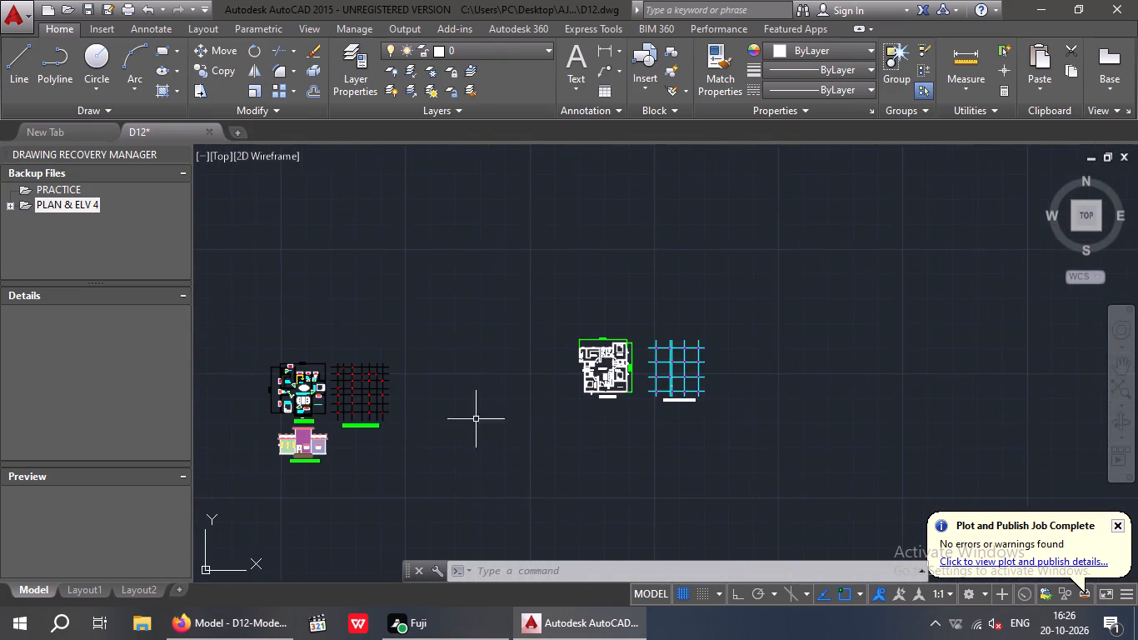
pyautogui.scroll(3, 616, 424)
pyautogui.moveTo(675, 427); pyautogui.dragTo(573, 597, button='middle')
pyautogui.moveTo(604, 534); pyautogui.dragTo(603, 501, button='middle')
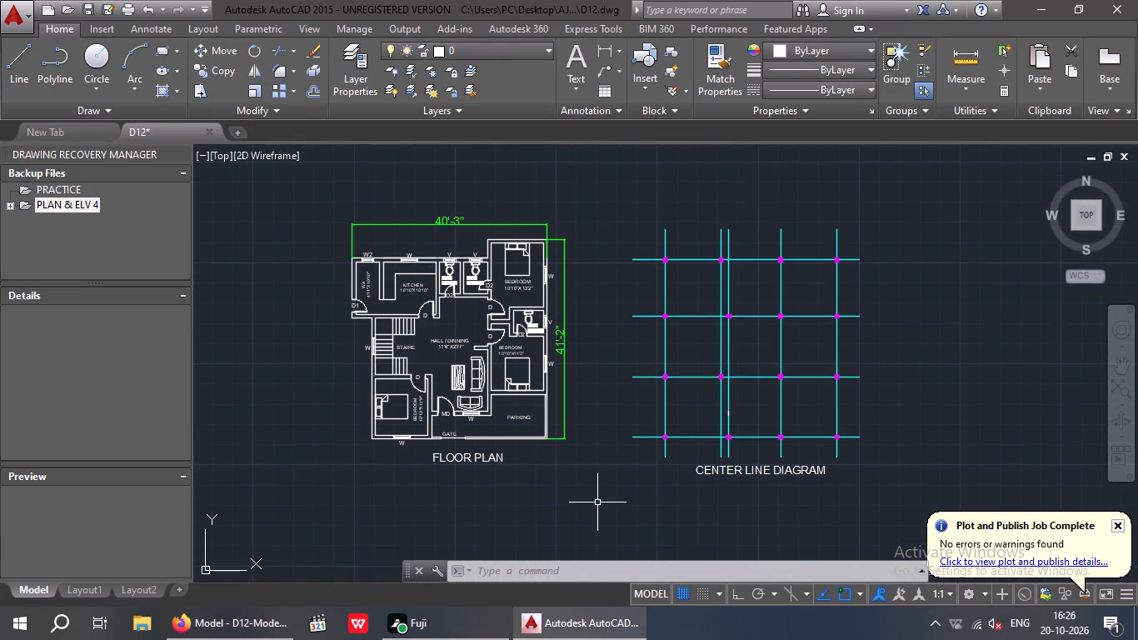
pyautogui.write('LO')
pyautogui.press('g')
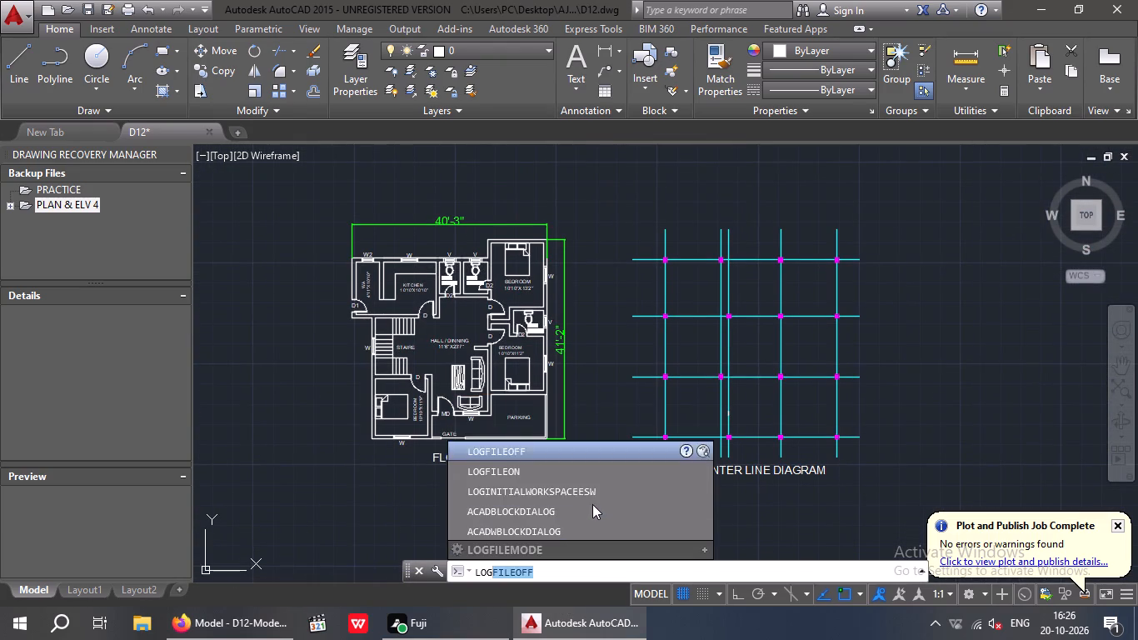
pyautogui.click(541, 470)
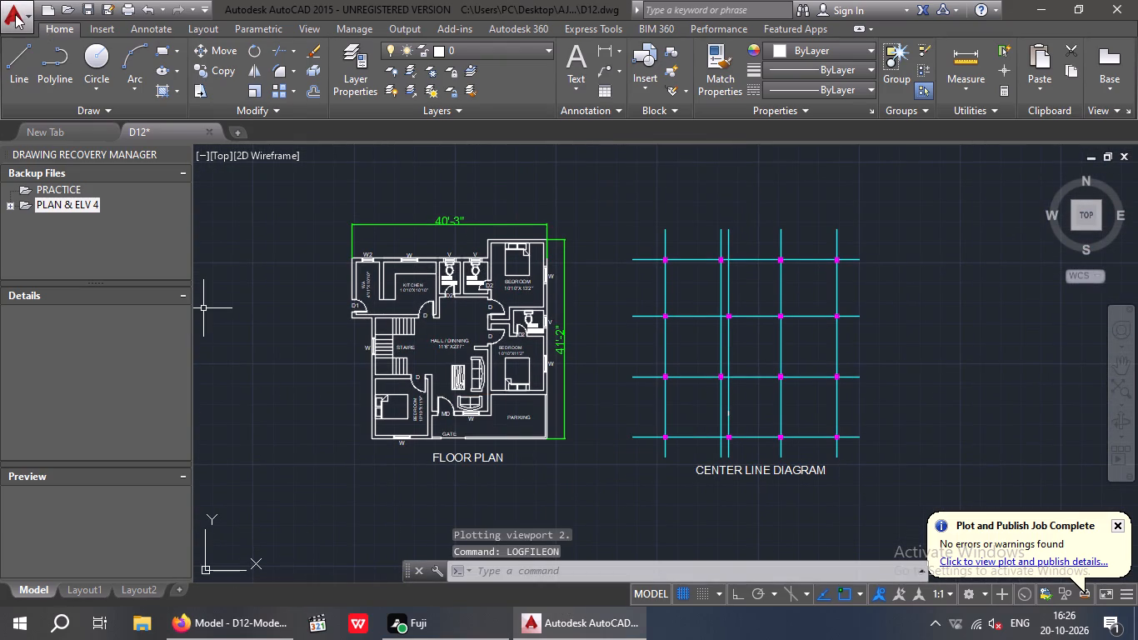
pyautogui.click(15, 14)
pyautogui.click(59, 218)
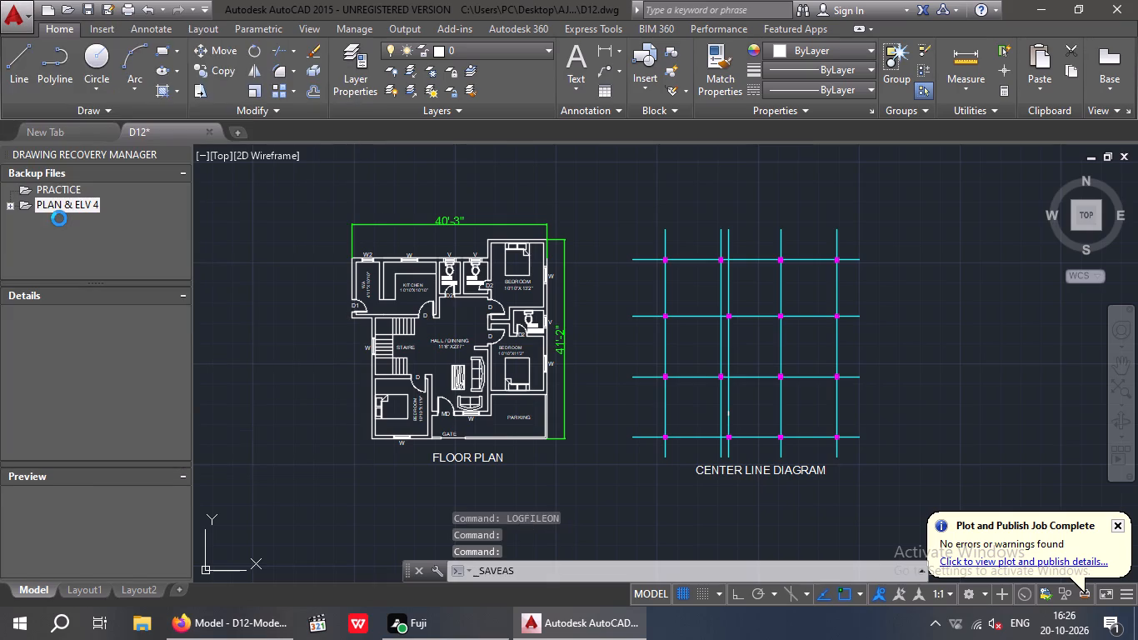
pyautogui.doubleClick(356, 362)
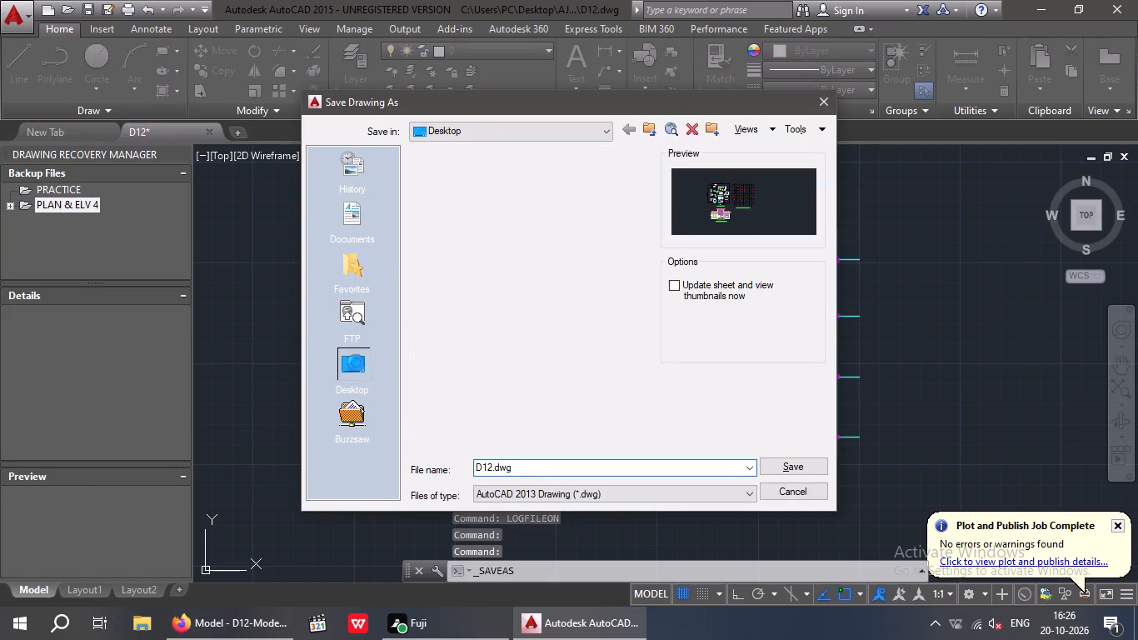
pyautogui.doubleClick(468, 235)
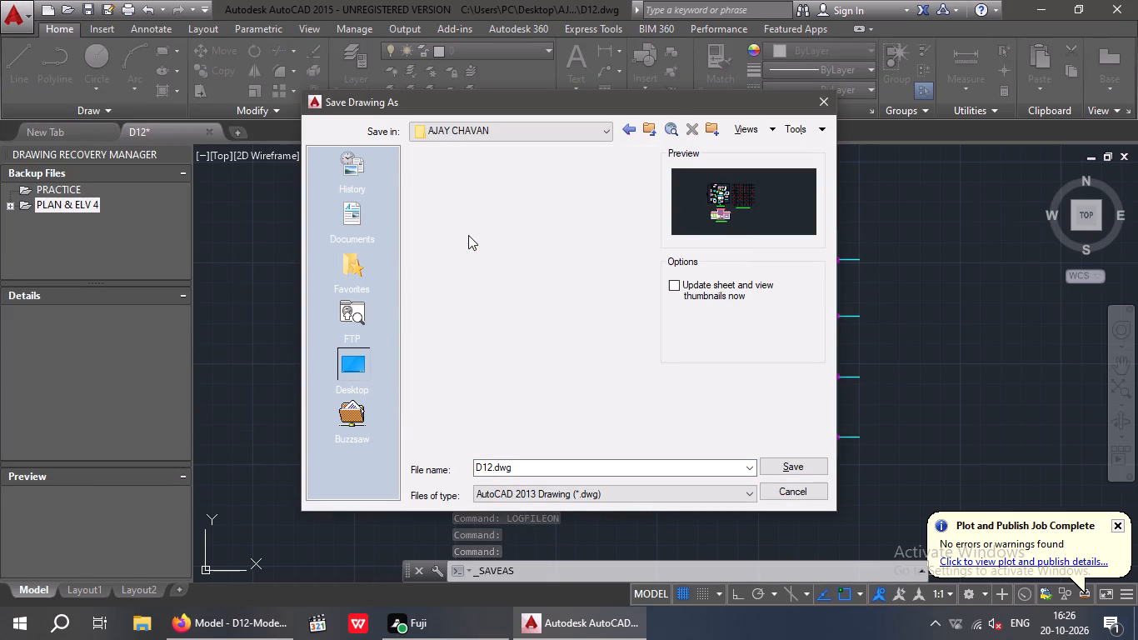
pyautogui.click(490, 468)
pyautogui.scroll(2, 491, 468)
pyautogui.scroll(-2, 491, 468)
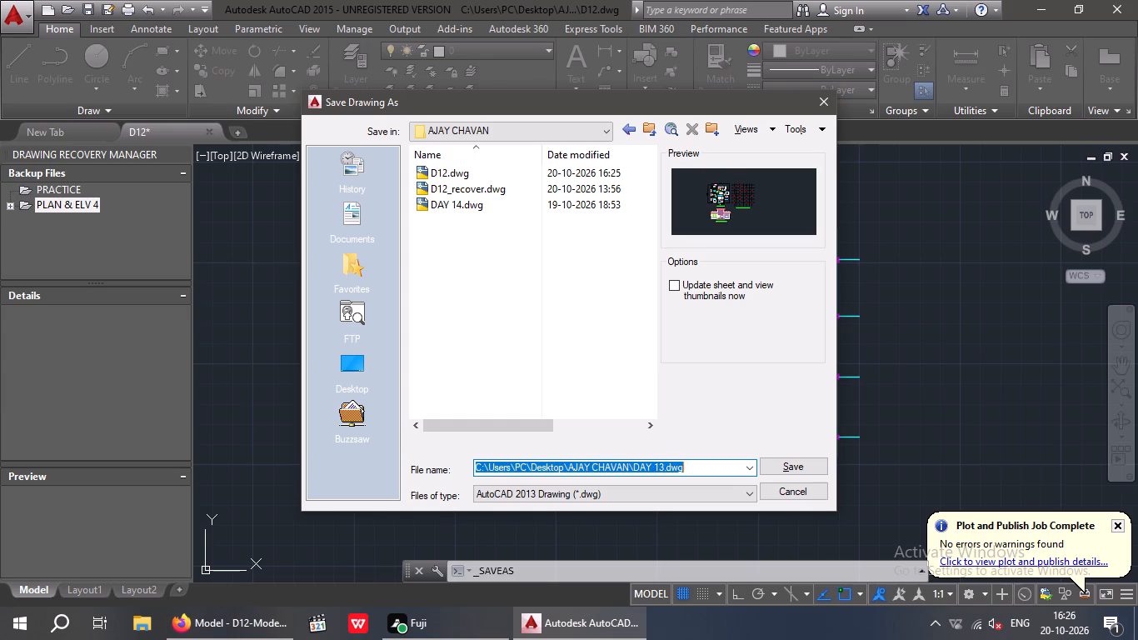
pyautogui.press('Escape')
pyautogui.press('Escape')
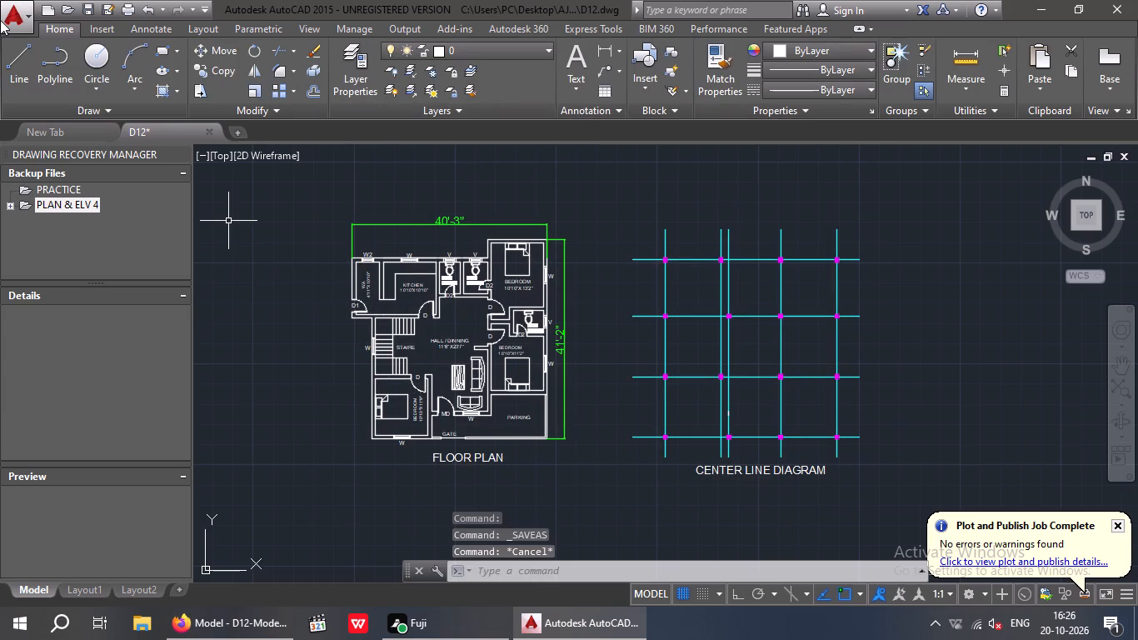
# Save the drawing under the new name D13.dwg in the same Desktop project folder.
pyautogui.click(2, 19)
pyautogui.click(57, 218)
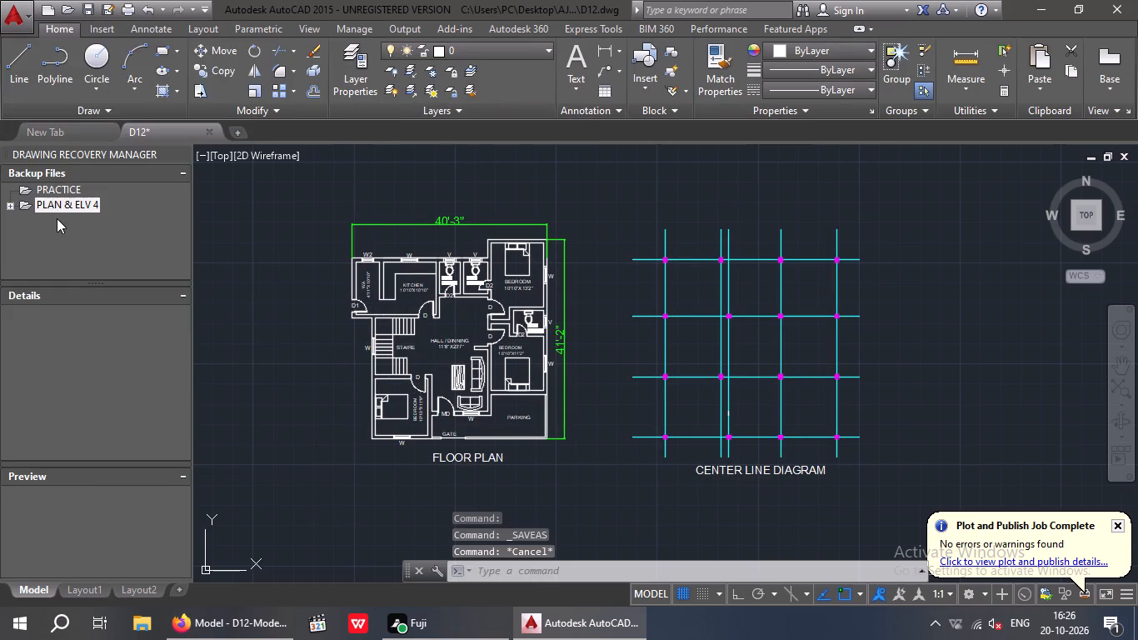
pyautogui.doubleClick(344, 364)
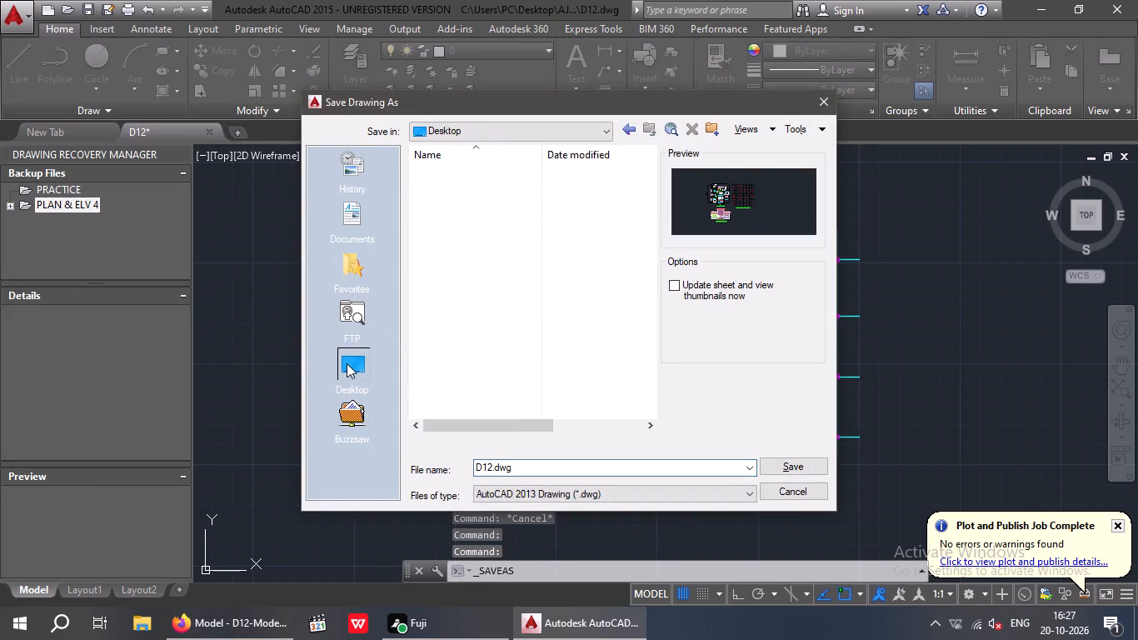
pyautogui.doubleClick(442, 234)
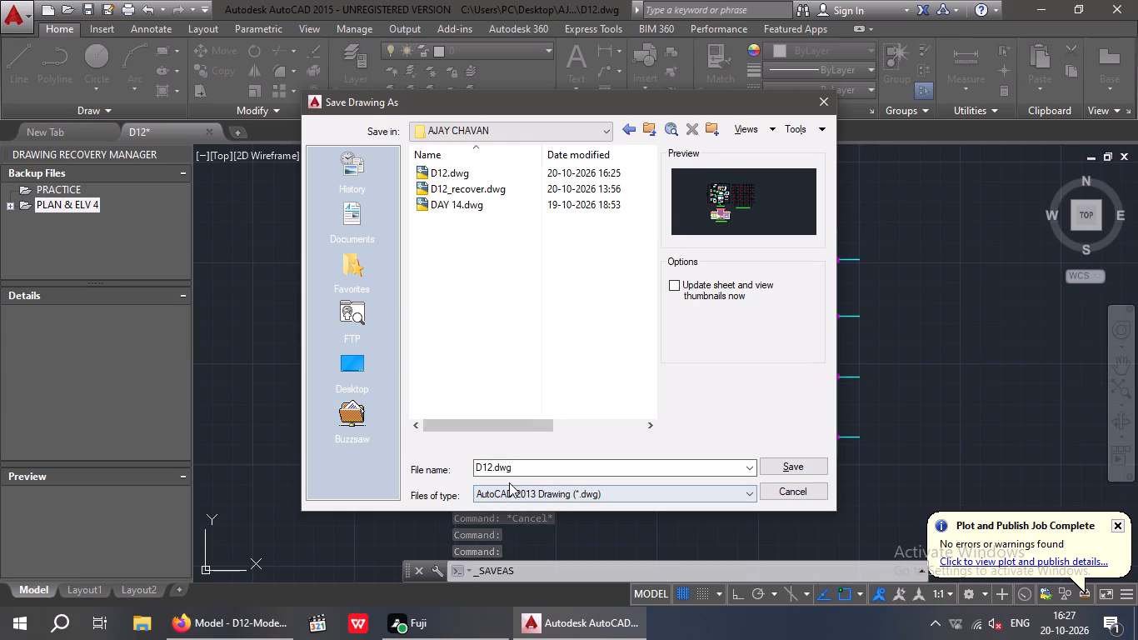
pyautogui.click(493, 467)
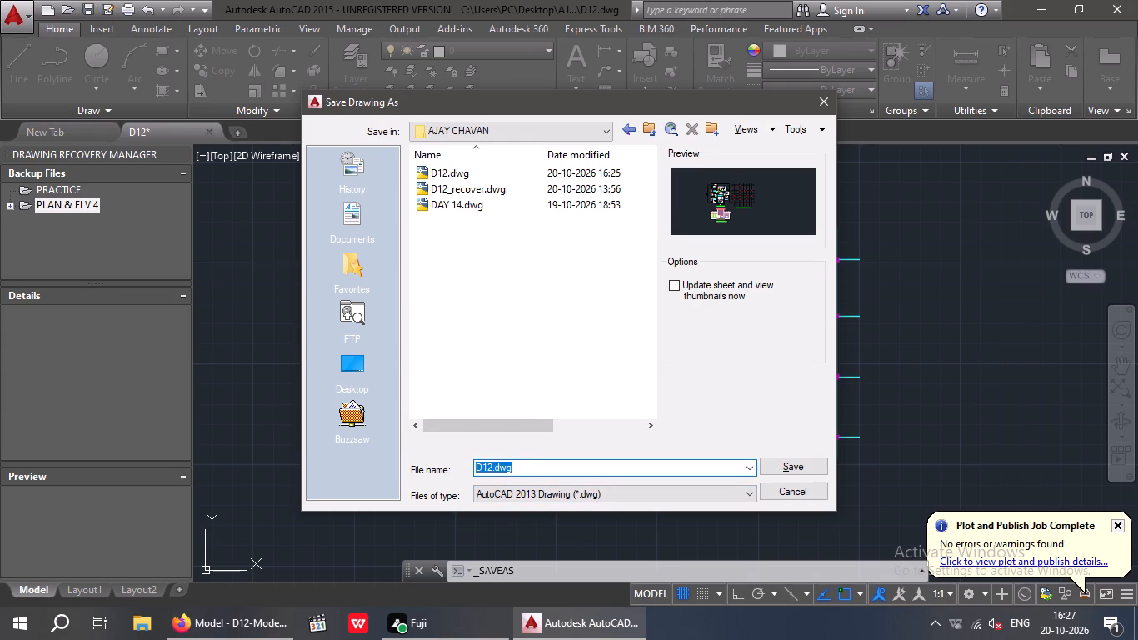
pyautogui.click(492, 467)
pyautogui.press('BackSpace')
pyautogui.press('3')
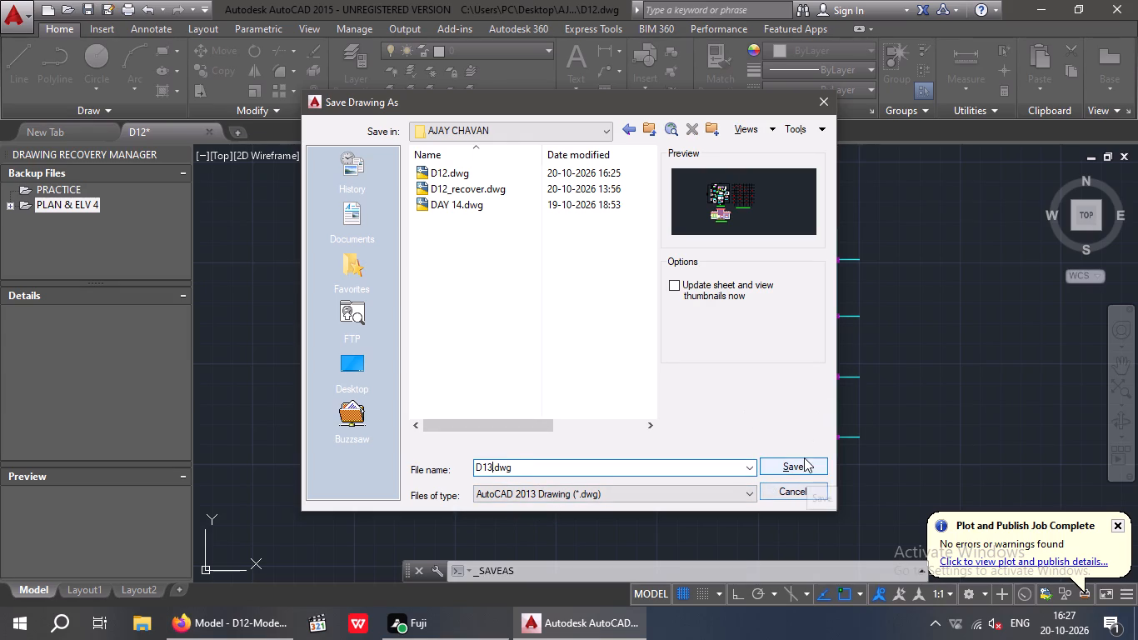
pyautogui.click(806, 463)
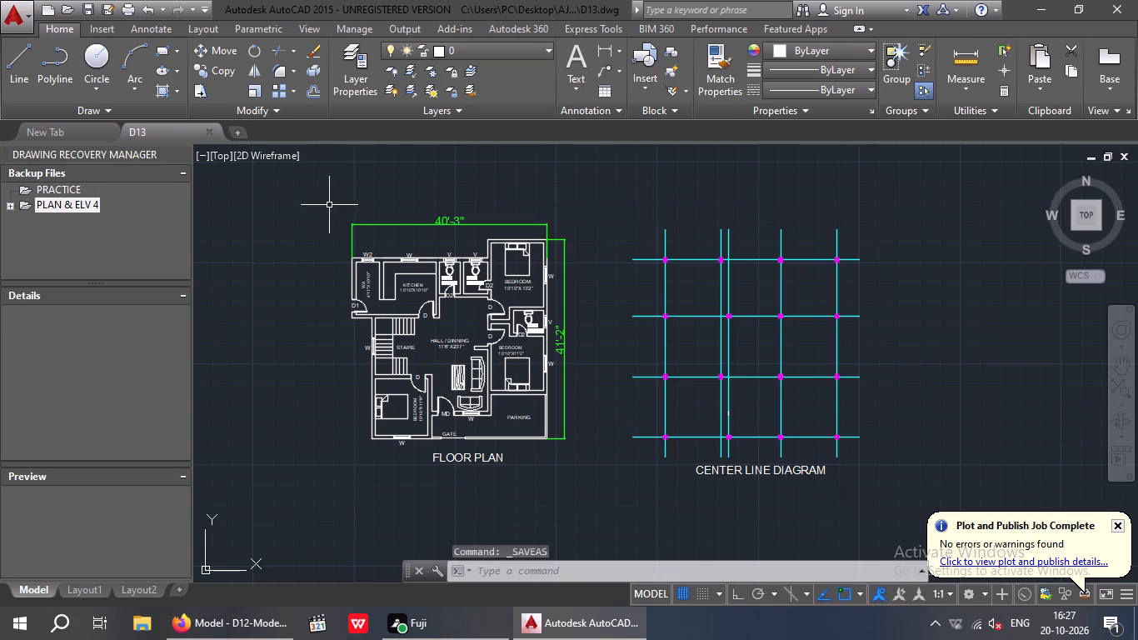
# Turn off command logging with LOGFILEOFF.
pyautogui.write('LO')
pyautogui.press('g')
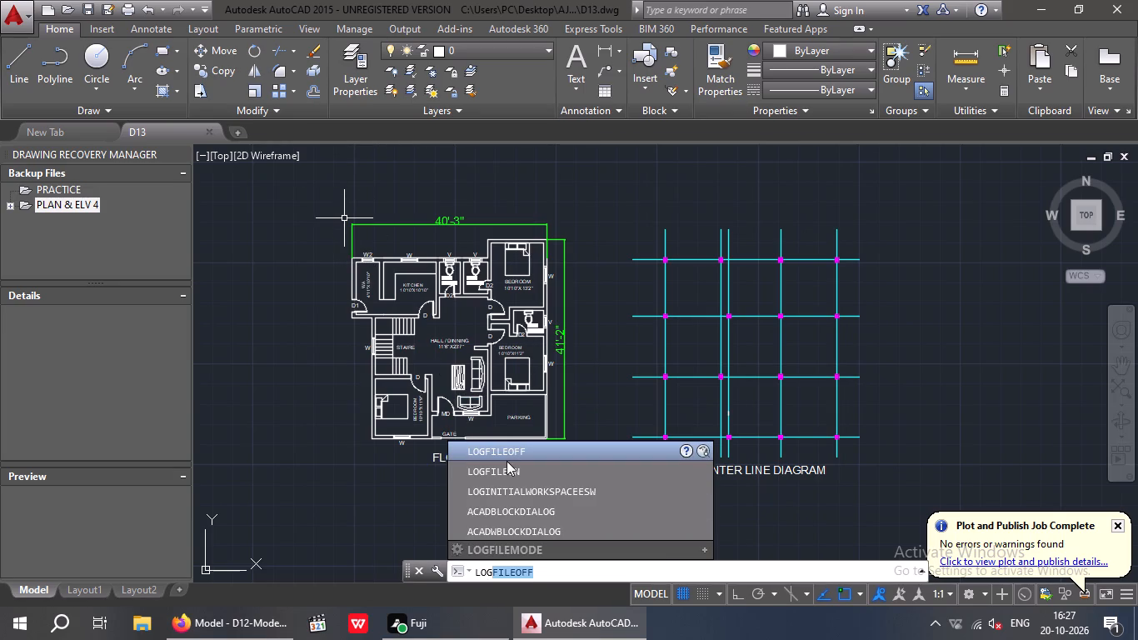
pyautogui.click(506, 450)
# Save the drawing again with Save As over D13.dwg in the Desktop project folder.
pyautogui.click(22, 17)
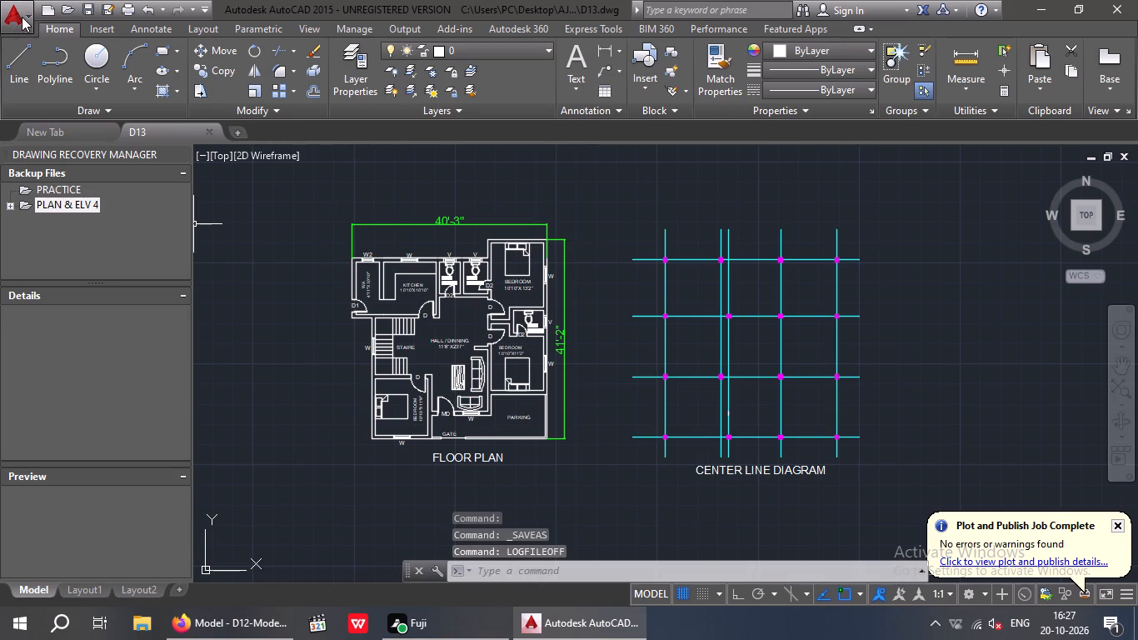
pyautogui.click(72, 216)
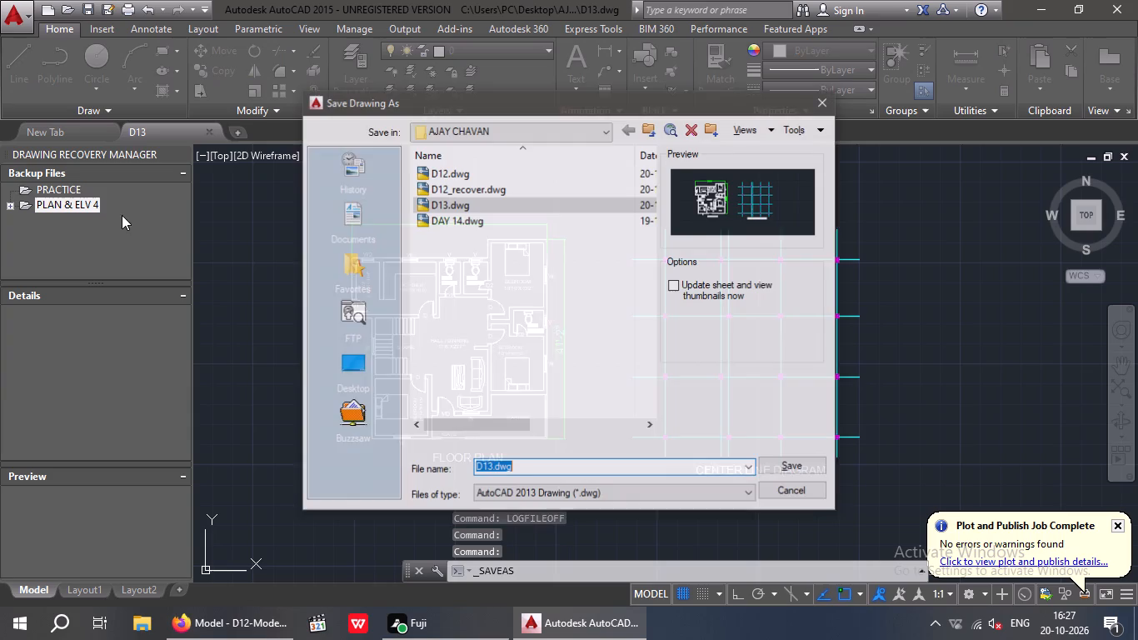
pyautogui.doubleClick(340, 372)
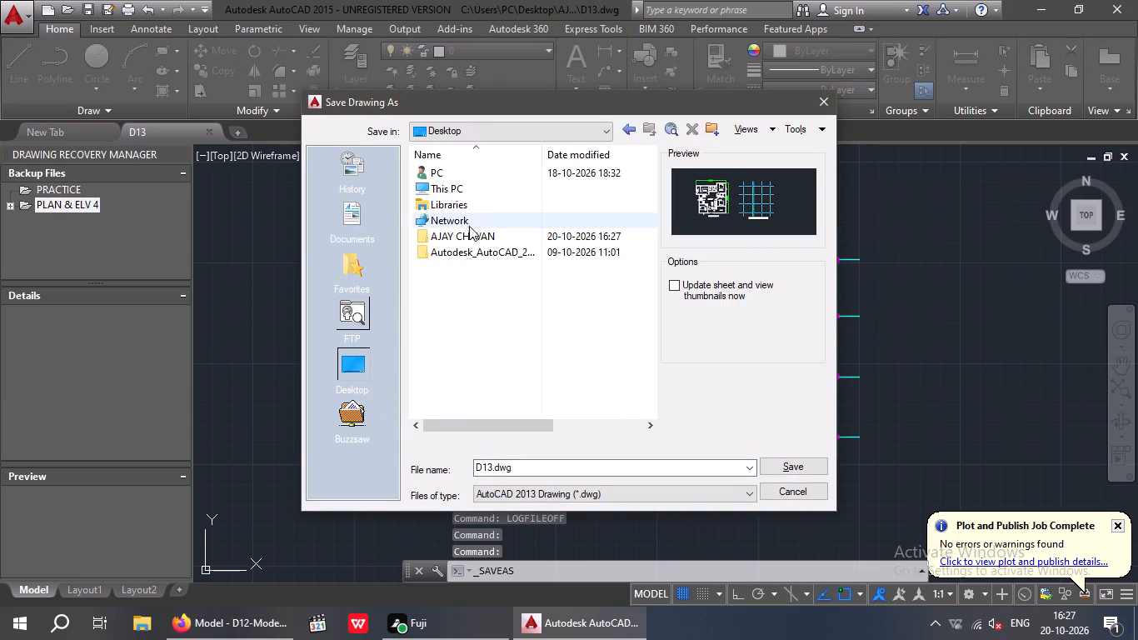
pyautogui.doubleClick(472, 234)
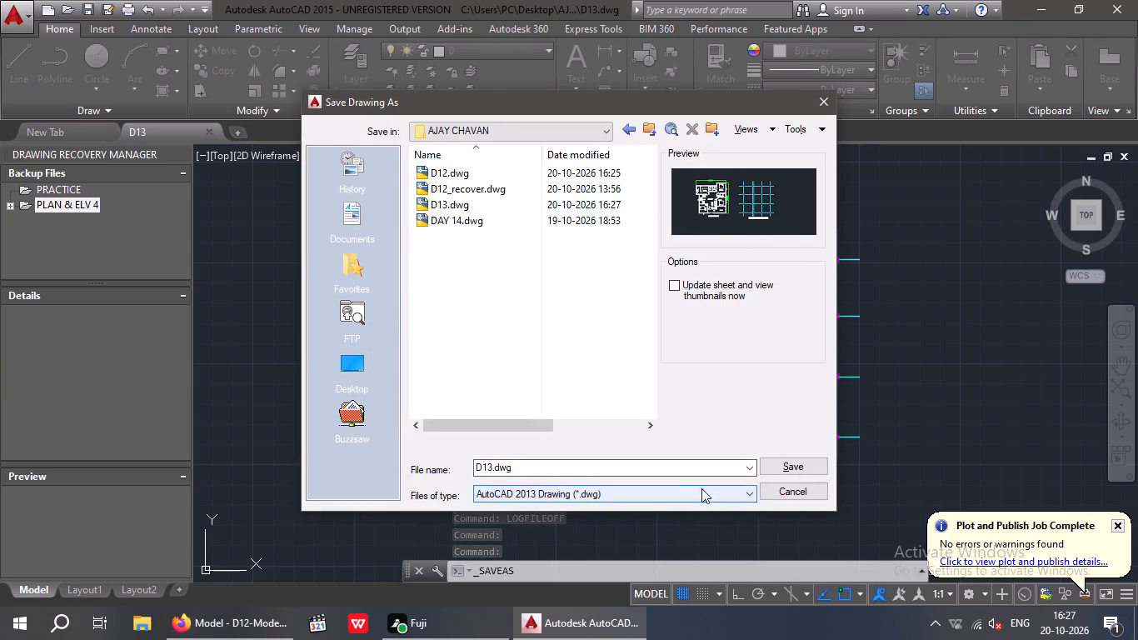
pyautogui.click(796, 466)
pyautogui.click(560, 350)
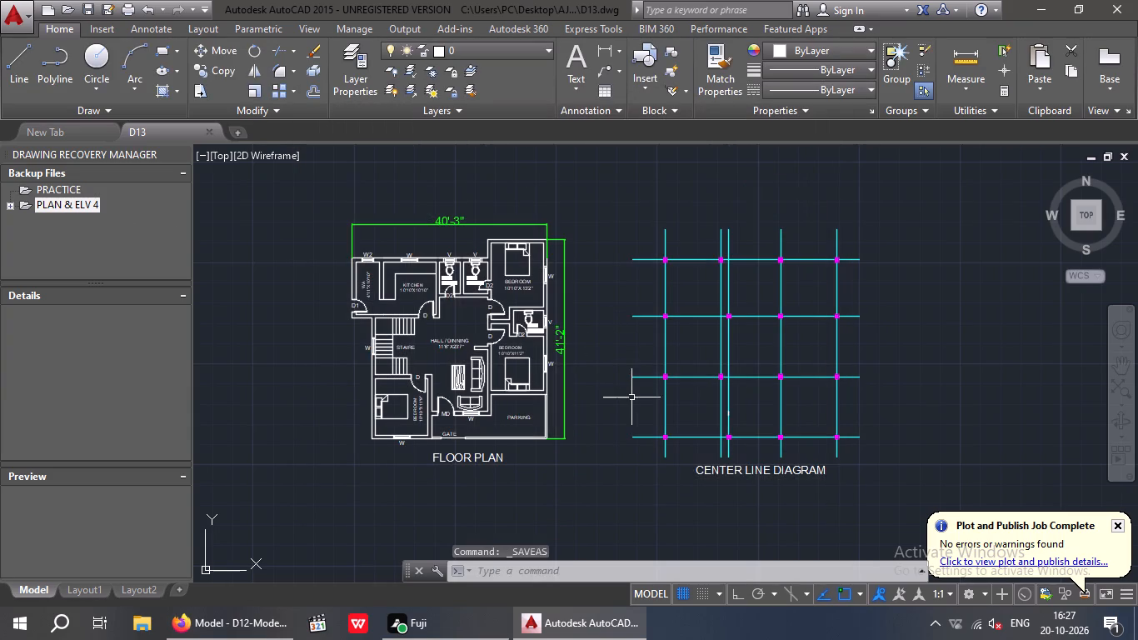
# Set up a plot with the previous plot settings and a window around the white floor plan and cyan centre line diagram, and preview it.
pyautogui.hotkey('ctrl', 'p')
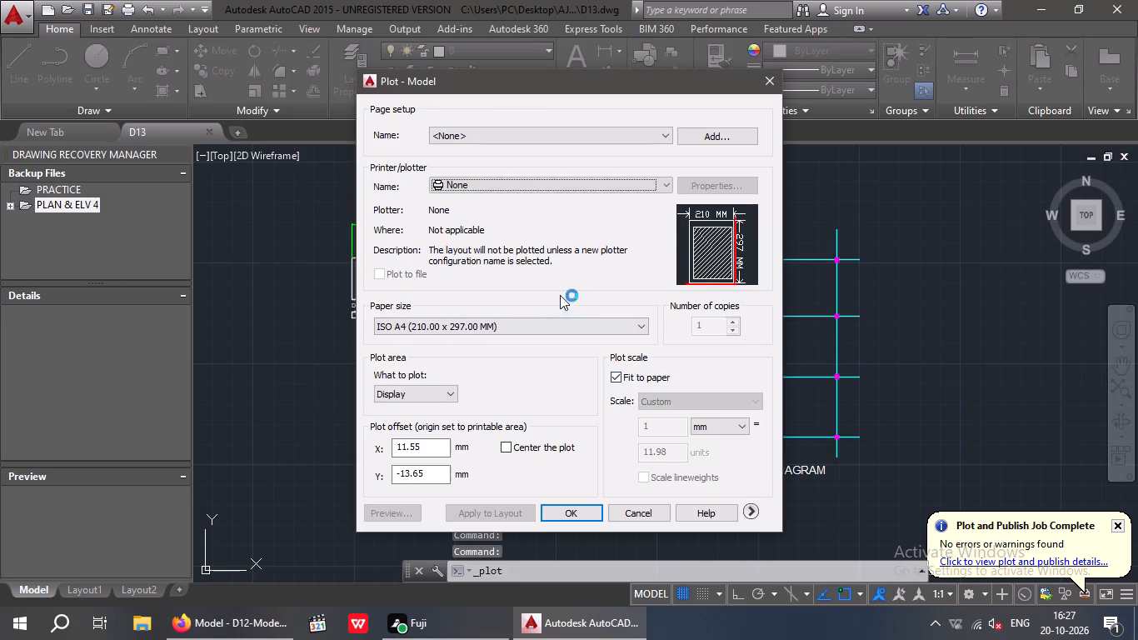
pyautogui.click(533, 139)
pyautogui.click(514, 160)
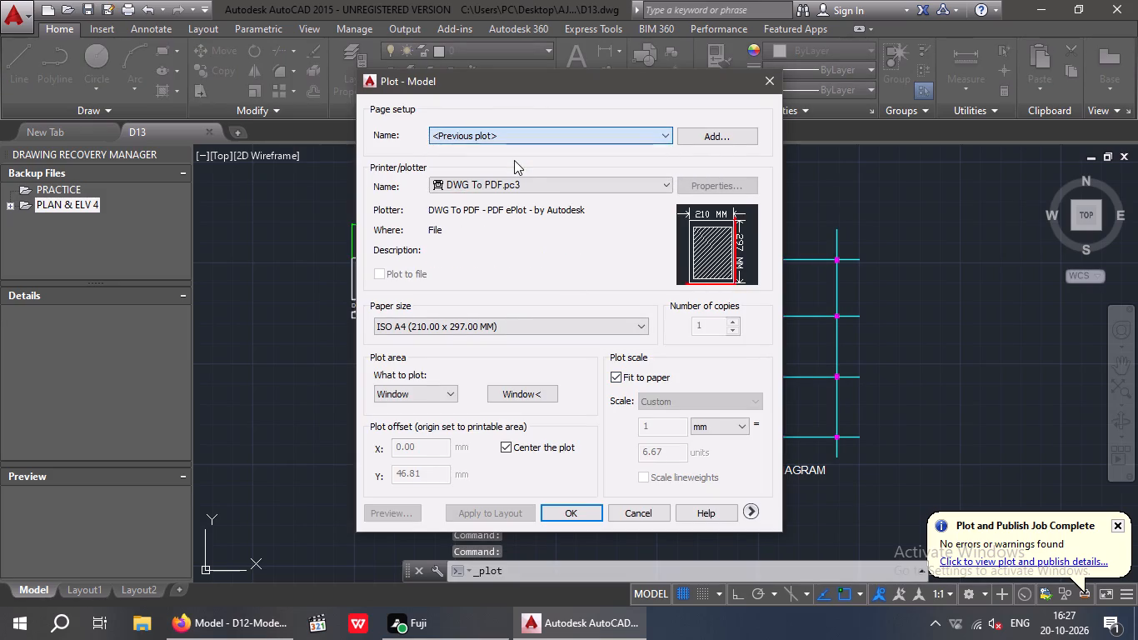
pyautogui.click(524, 393)
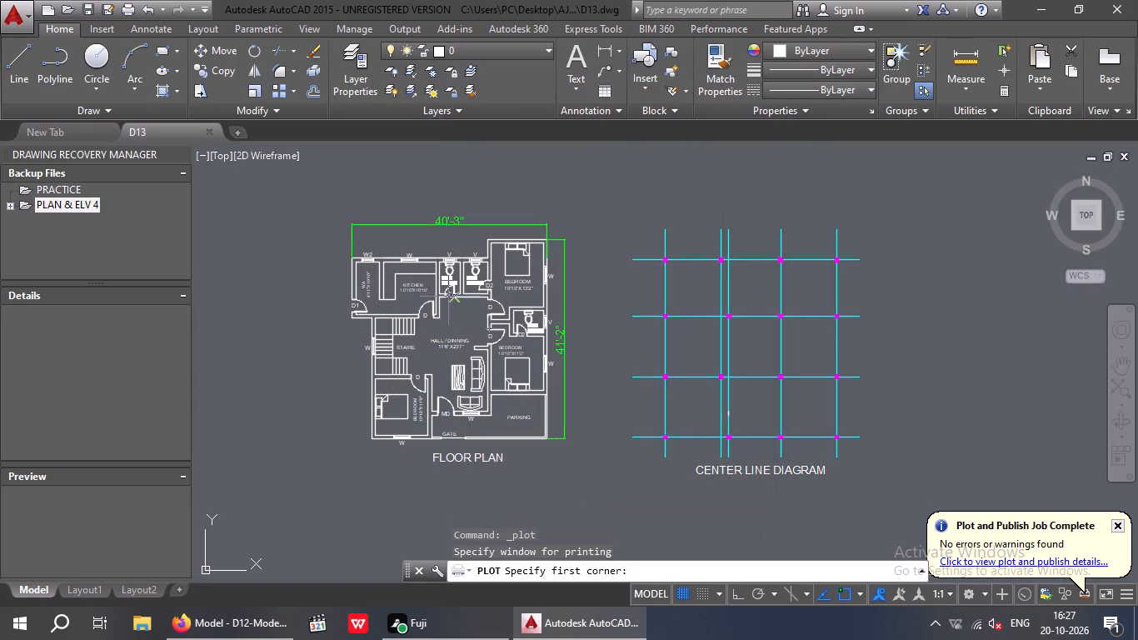
pyautogui.moveTo(317, 196); pyautogui.dragTo(327, 202)
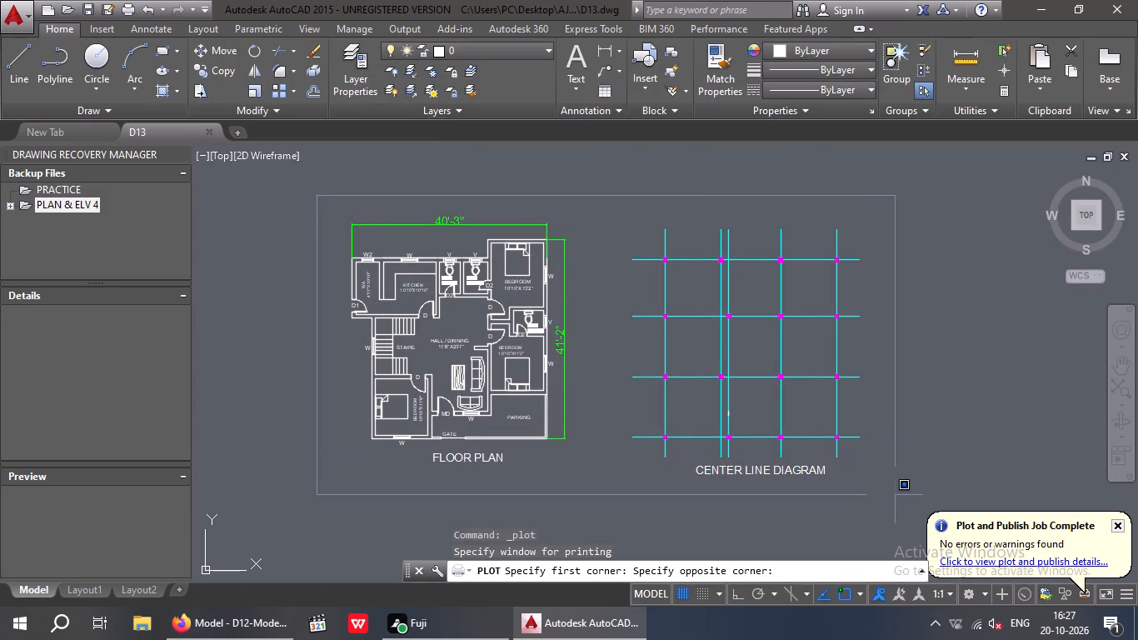
pyautogui.click(895, 495)
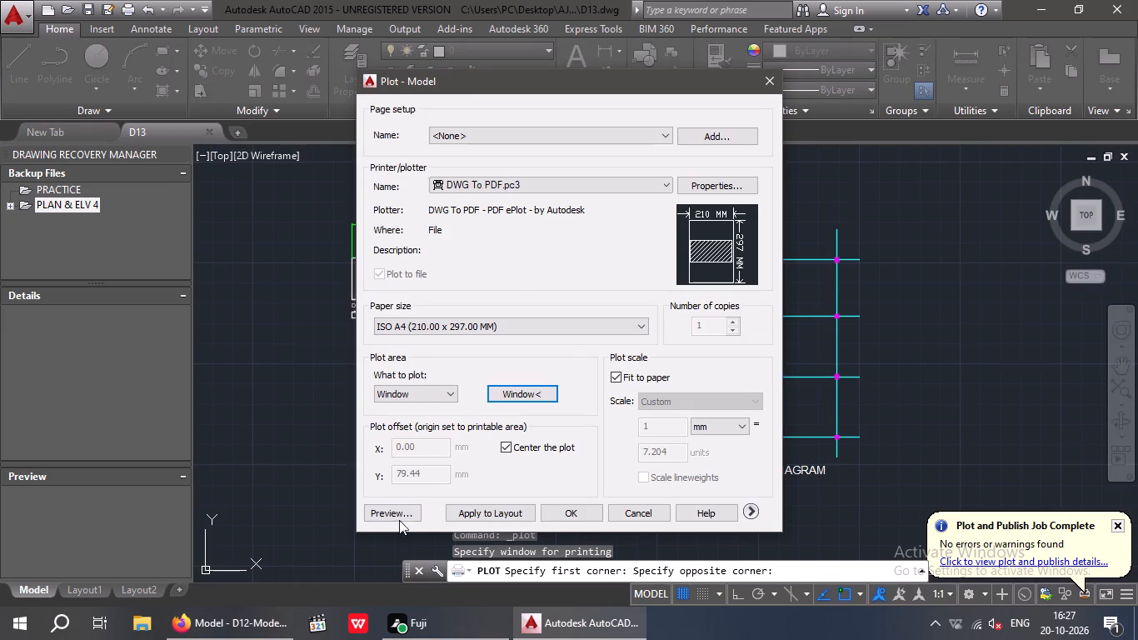
pyautogui.click(399, 515)
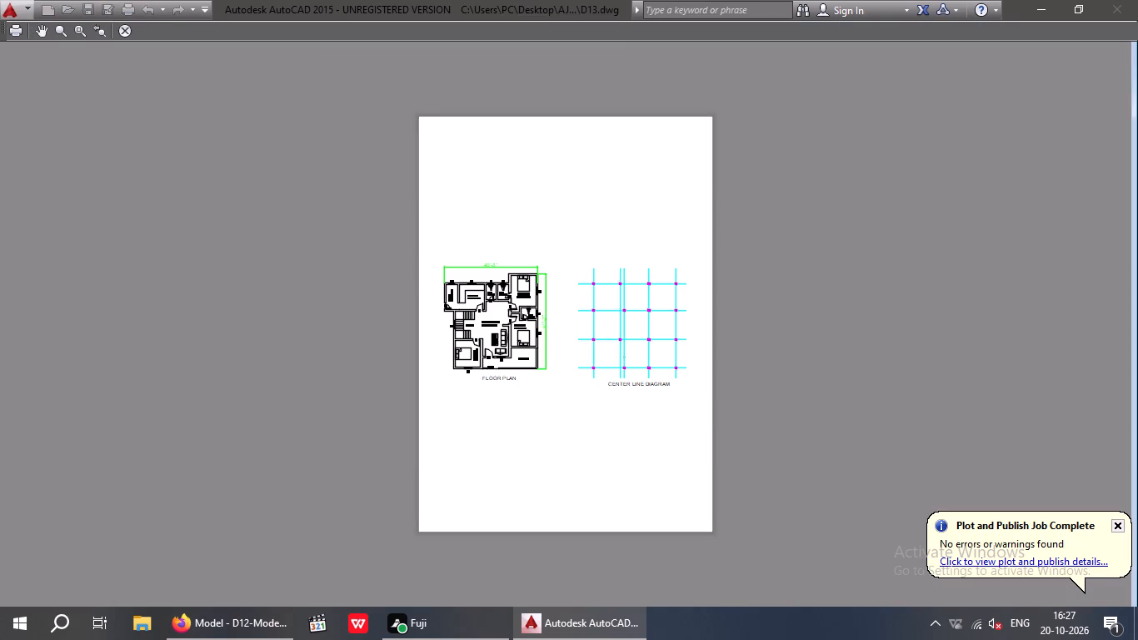
# Plot the previewed sheet to D13-Model.pdf in the Desktop project folder, look over the resulting PDF, and close the browser.
pyautogui.click(13, 28)
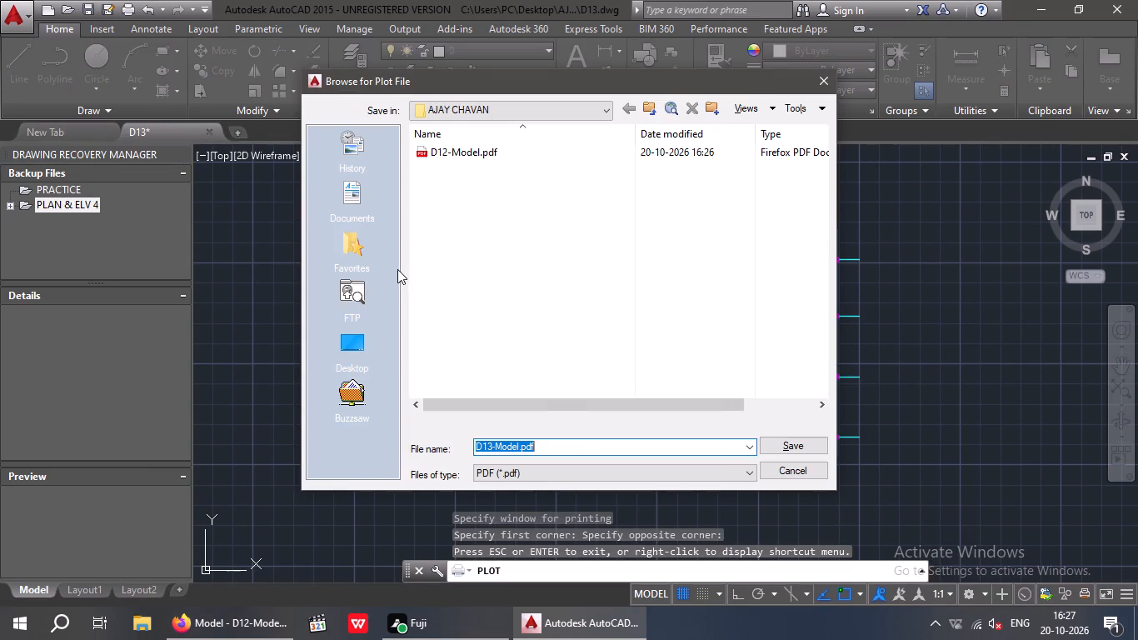
pyautogui.doubleClick(356, 347)
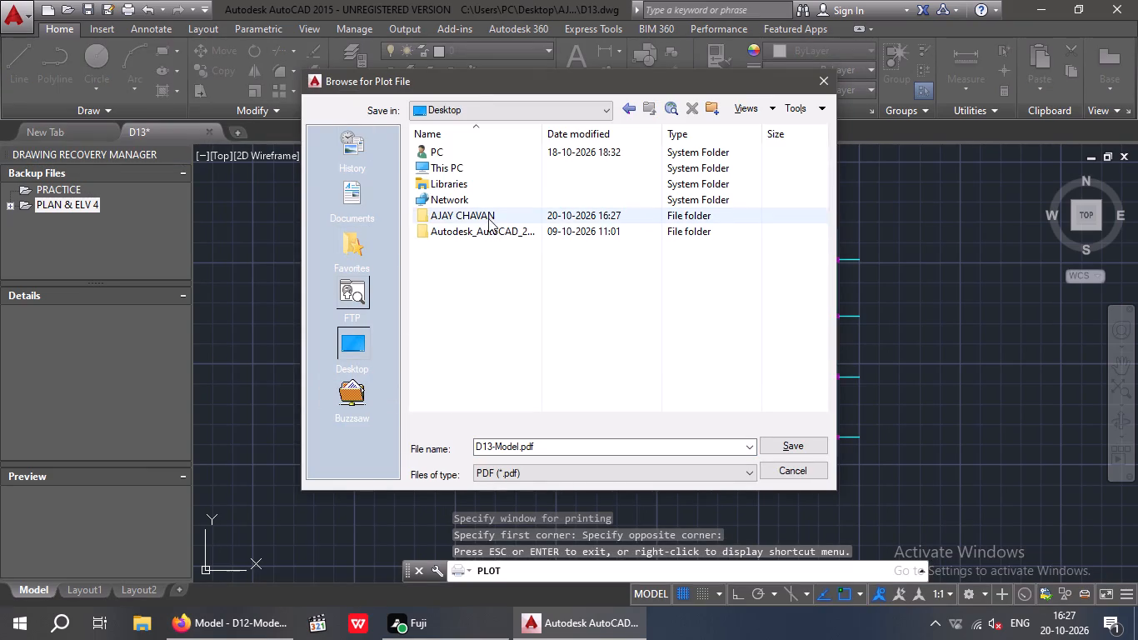
pyautogui.doubleClick(488, 218)
pyautogui.click(795, 447)
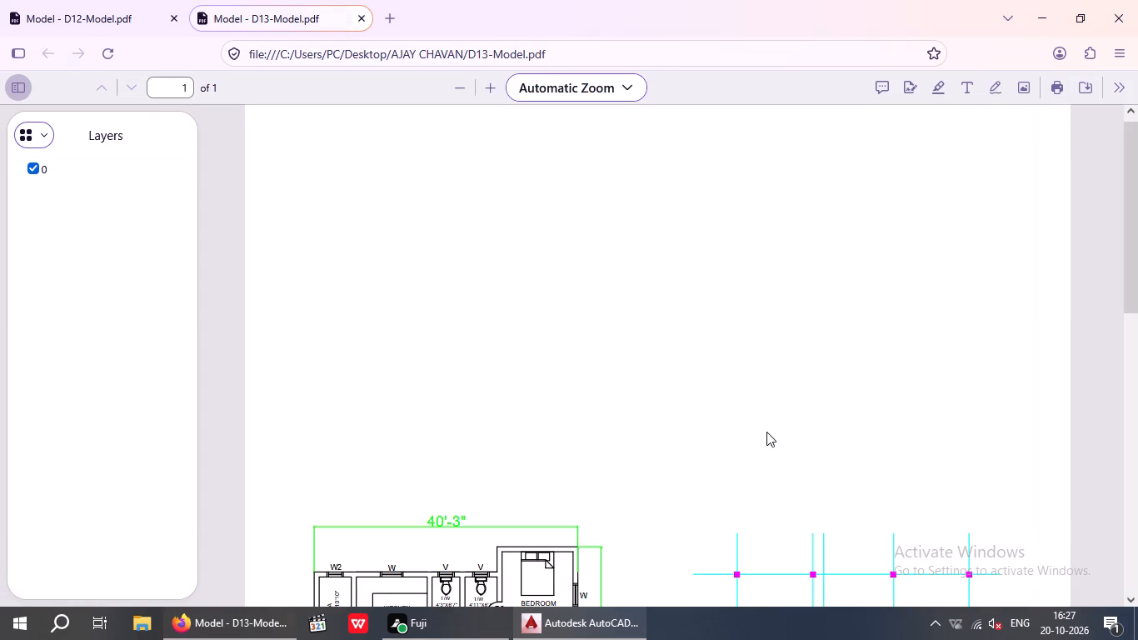
pyautogui.scroll(-5, 691, 364)
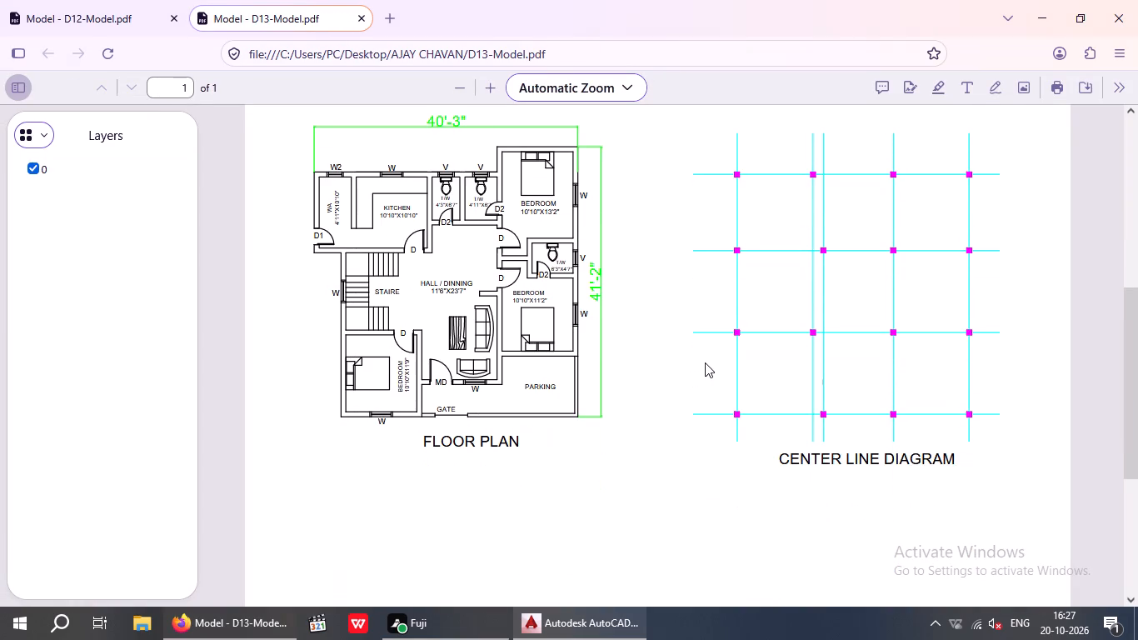
pyautogui.click(1133, 25)
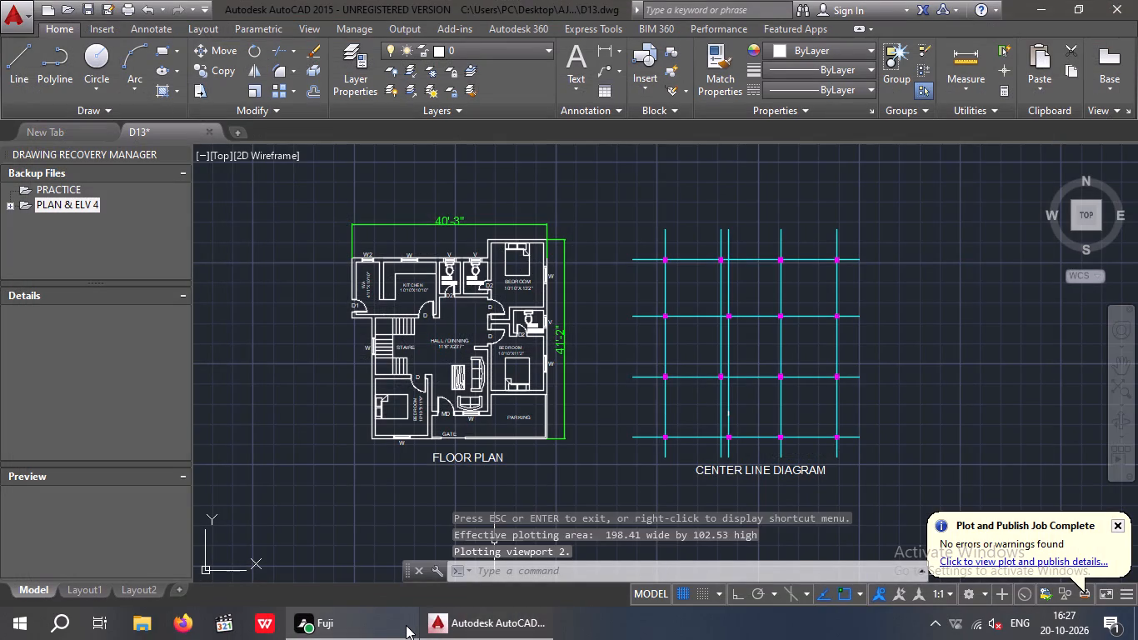
# Save the D13 drawing and close AutoCAD.
pyautogui.hotkey('ctrl', 's')
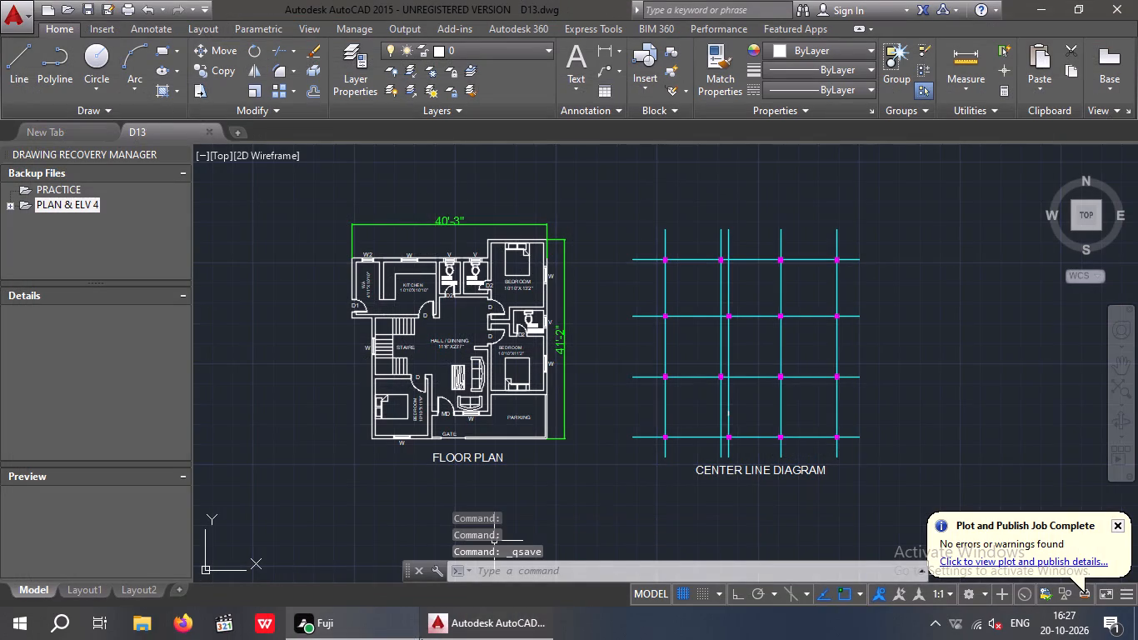
pyautogui.click(1111, 7)
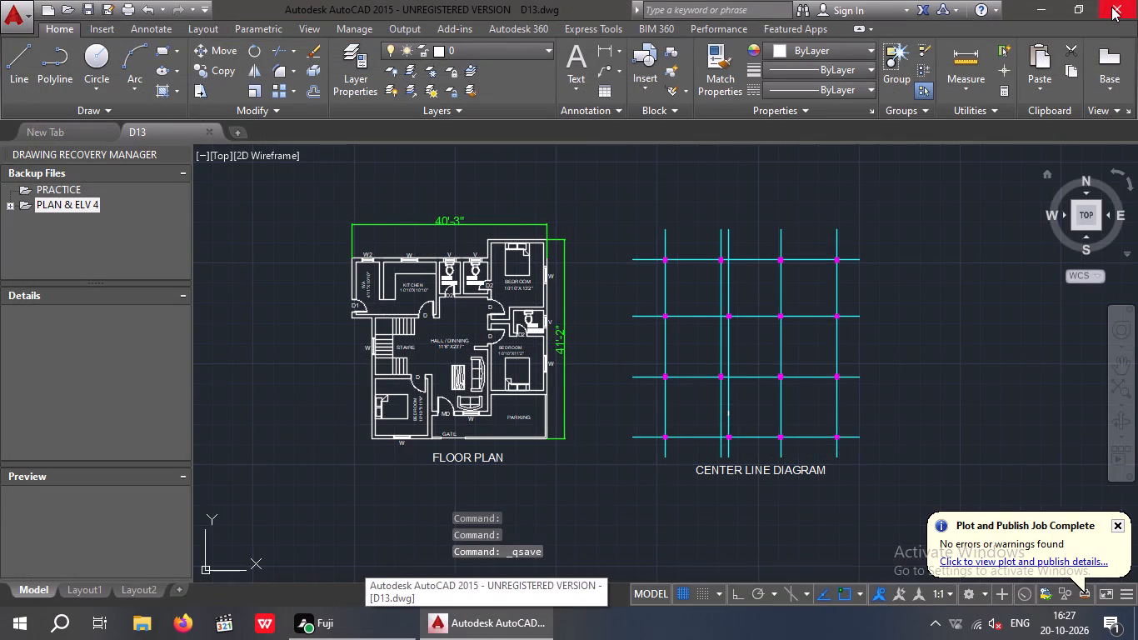